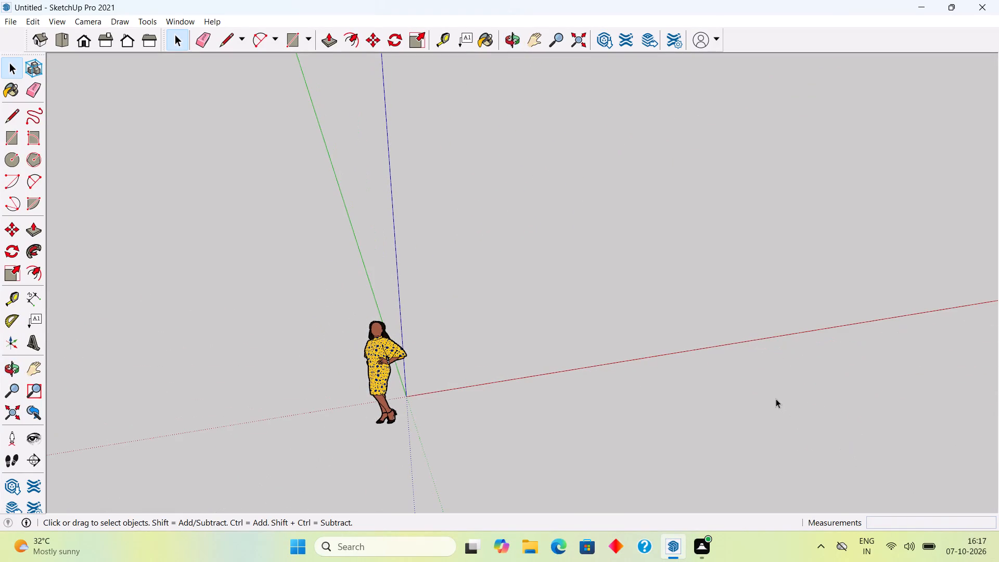
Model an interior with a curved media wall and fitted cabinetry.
Draw a 20' by 20' rectangle flat on the ground, beside the scale figure.
middle_click_drag(756, 366, 766, 429)
scroll(766, 429, "up", 1)
scroll(766, 429, "down", 2)
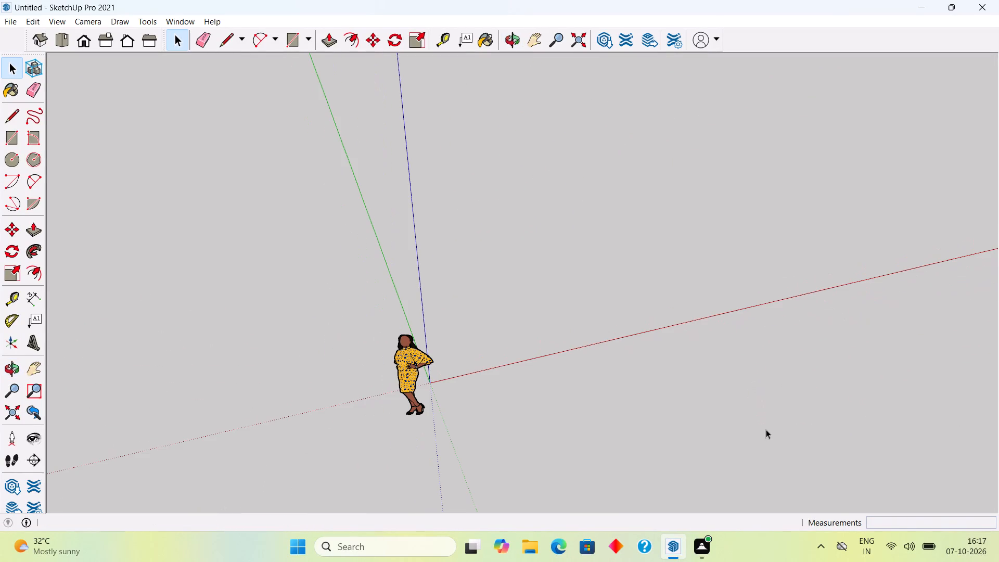
middle_click_drag(769, 259, 750, 319)
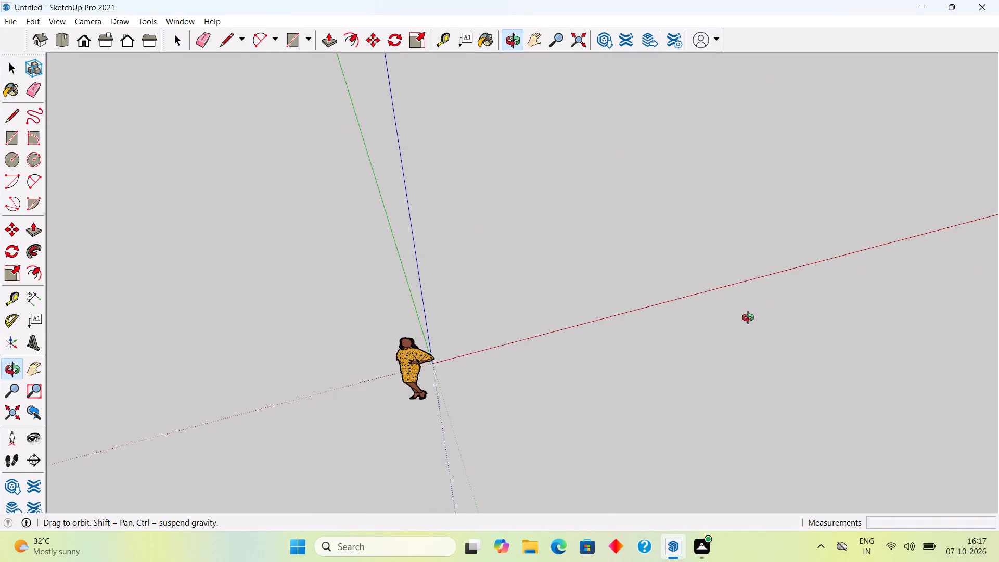
middle_click_drag(750, 319, 658, 291)
scroll(658, 291, "up", 1)
scroll(705, 199, "up", 4)
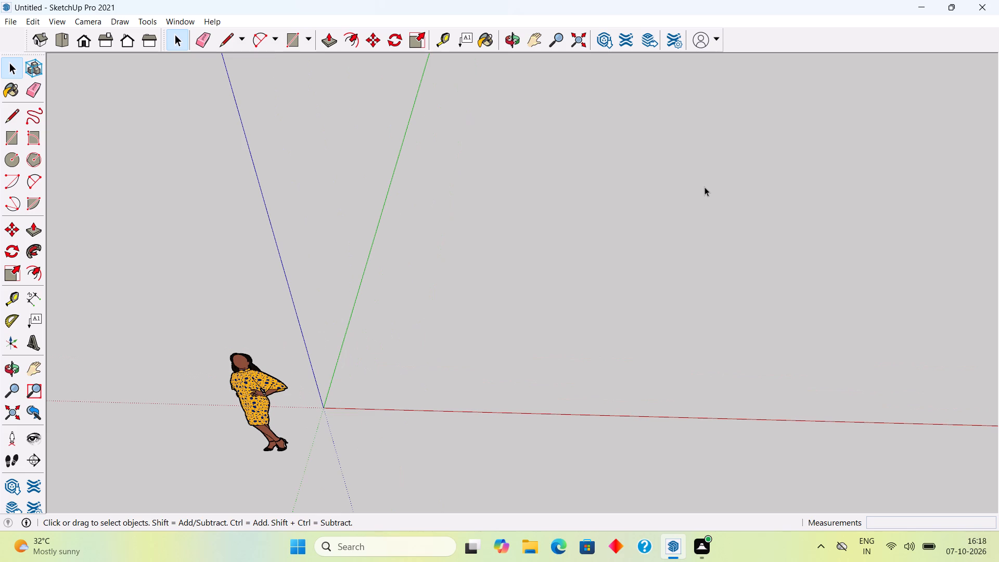
key("r")
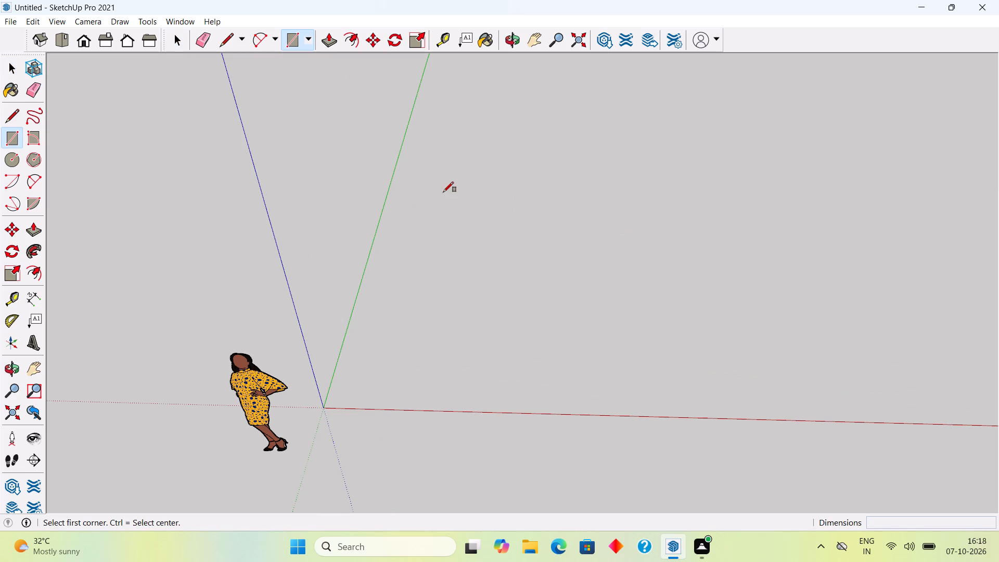
left_click(443, 192)
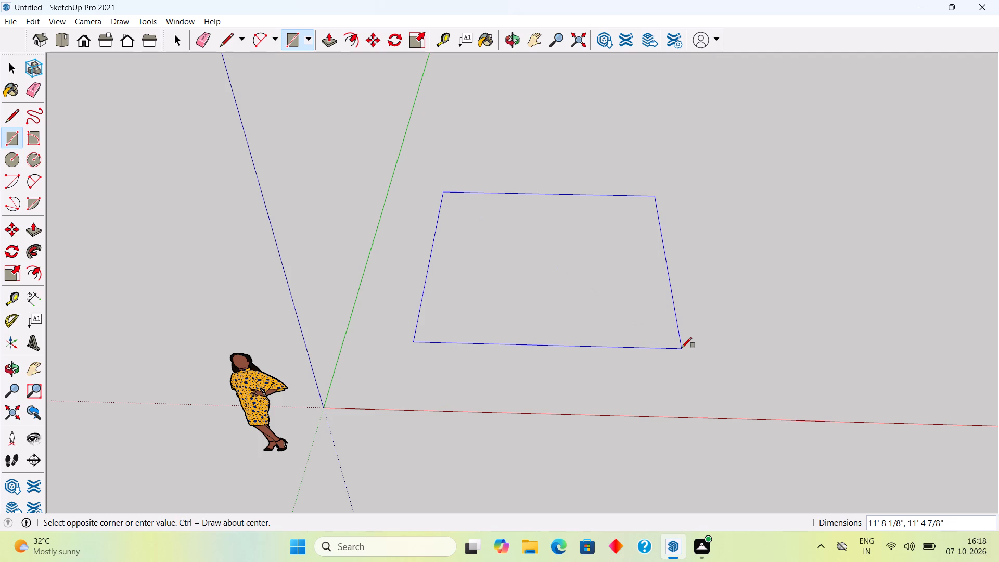
type("20',20'")
key("Return")
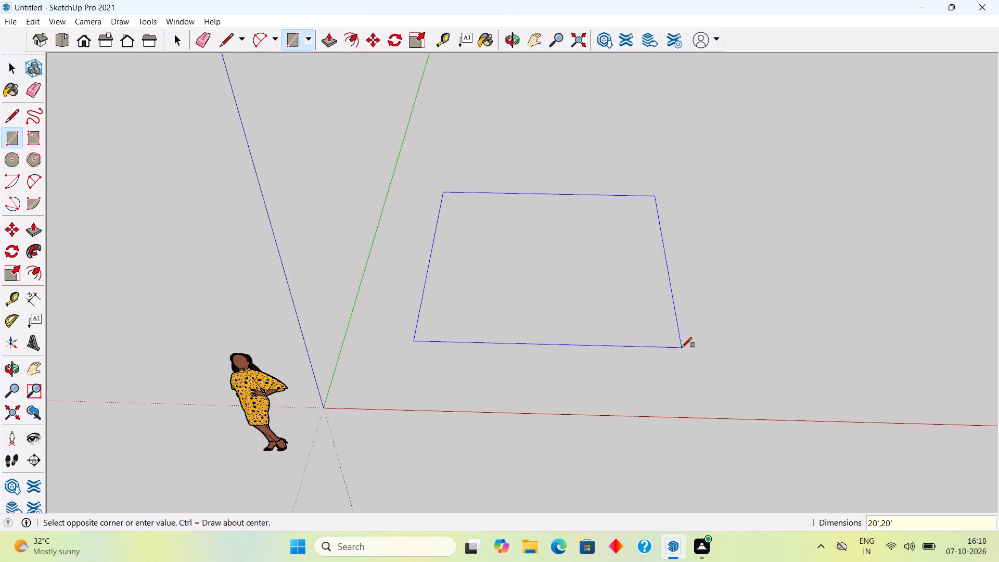
key("space")
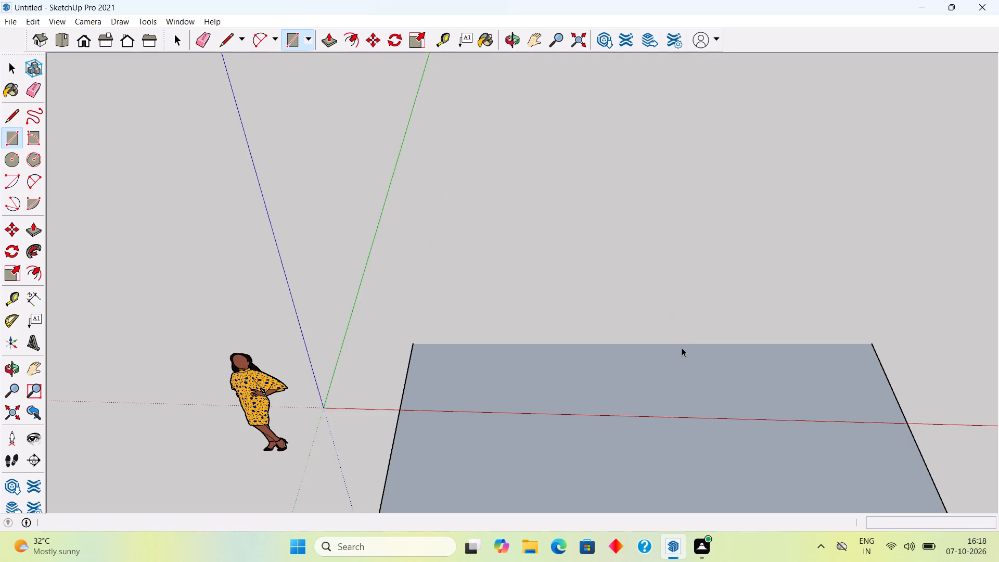
Move the square face with its edges about 9' 11" across the ground, clear of the red axis, and deselect it.
scroll(682, 348, "down", 6)
double_click(662, 333)
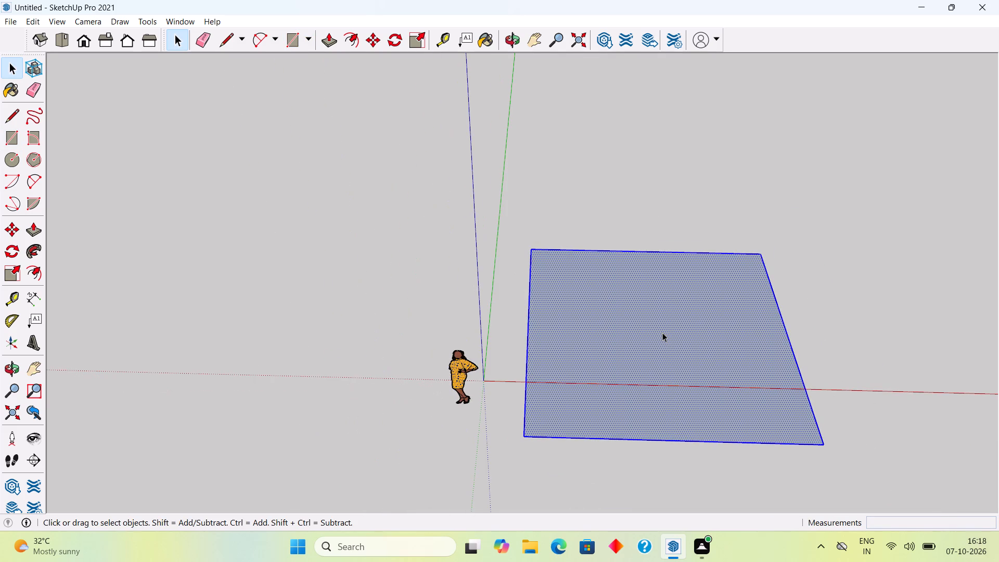
key("m")
left_click(662, 333)
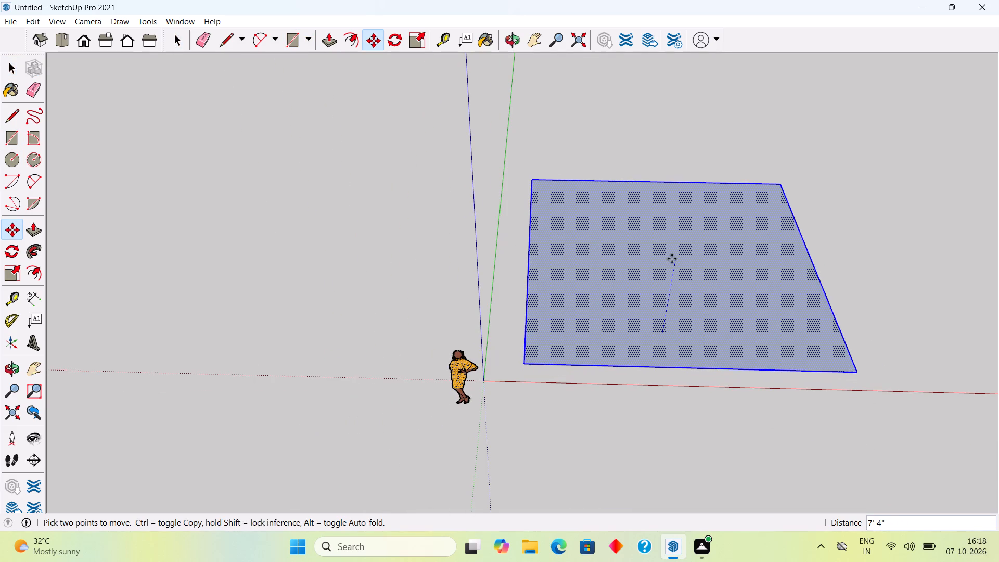
key("space")
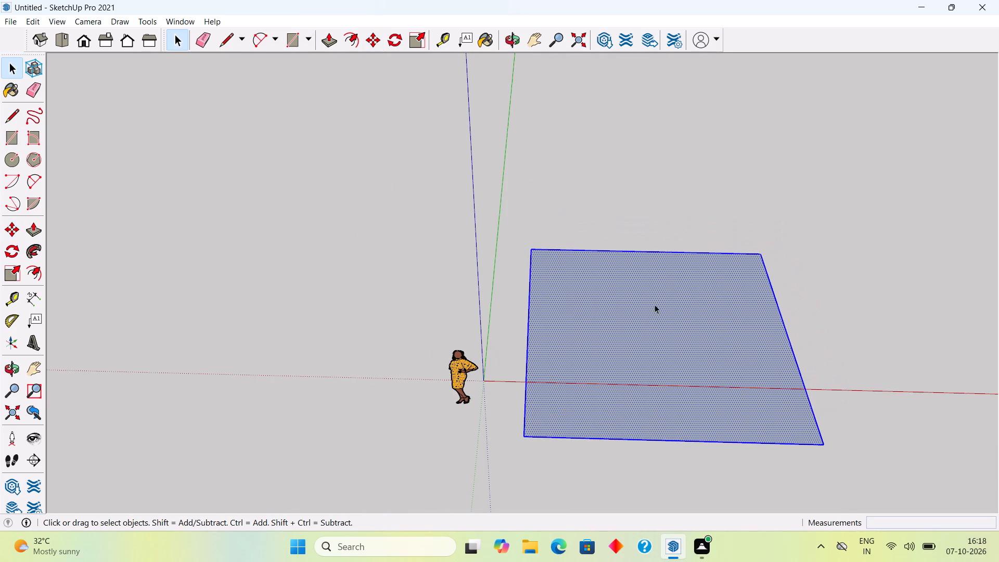
middle_click_drag(637, 304, 456, 277)
scroll(438, 262, "down", 3)
scroll(516, 316, "down", 4)
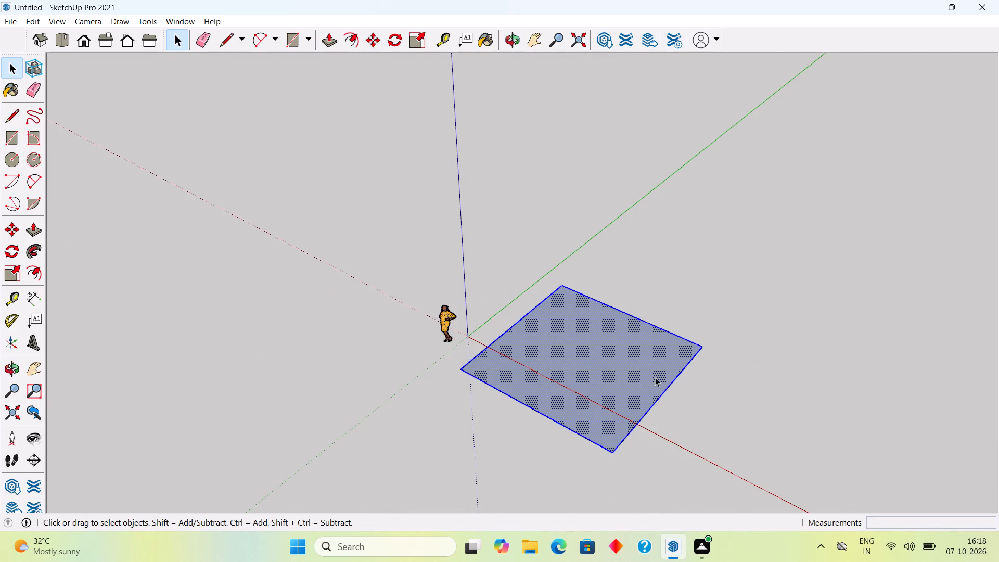
key("m")
left_click(655, 377)
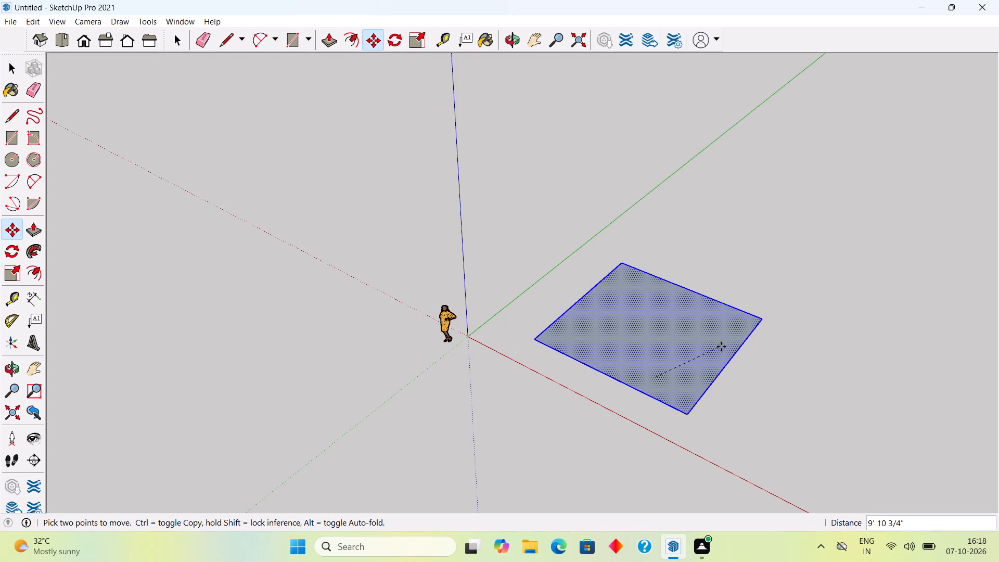
left_click(721, 347)
key("space")
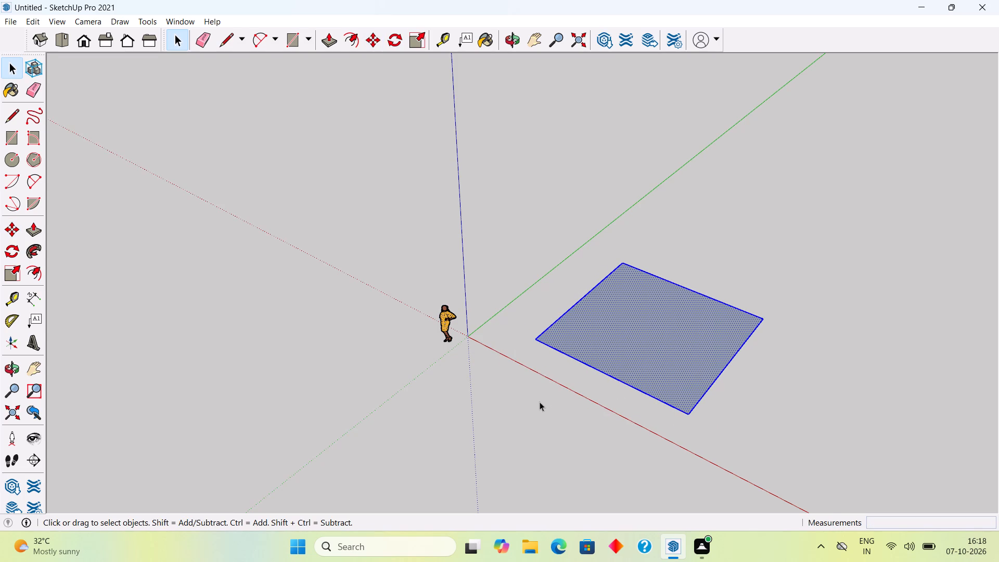
middle_click_drag(502, 452, 773, 441)
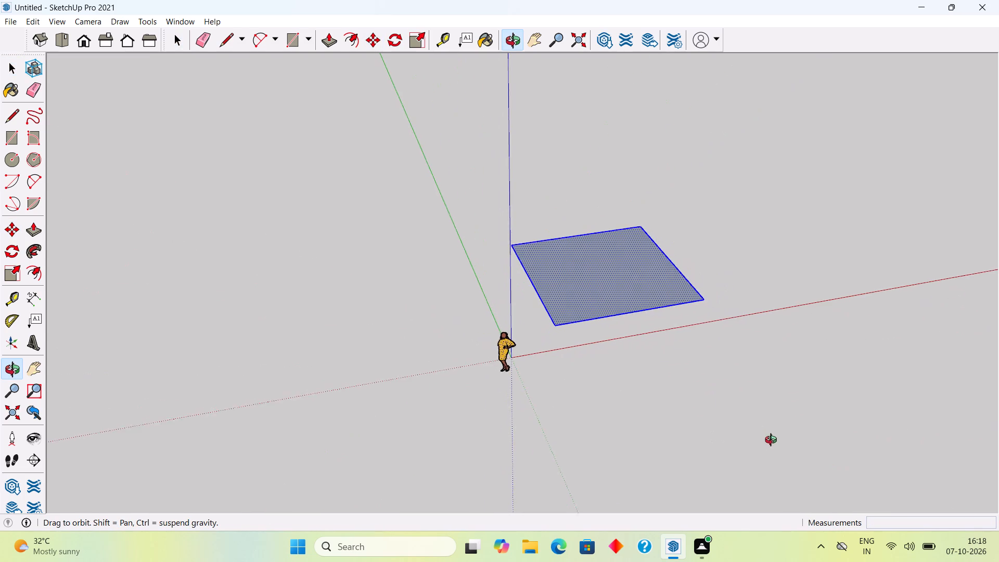
middle_click_drag(773, 441, 704, 437)
left_click(658, 419)
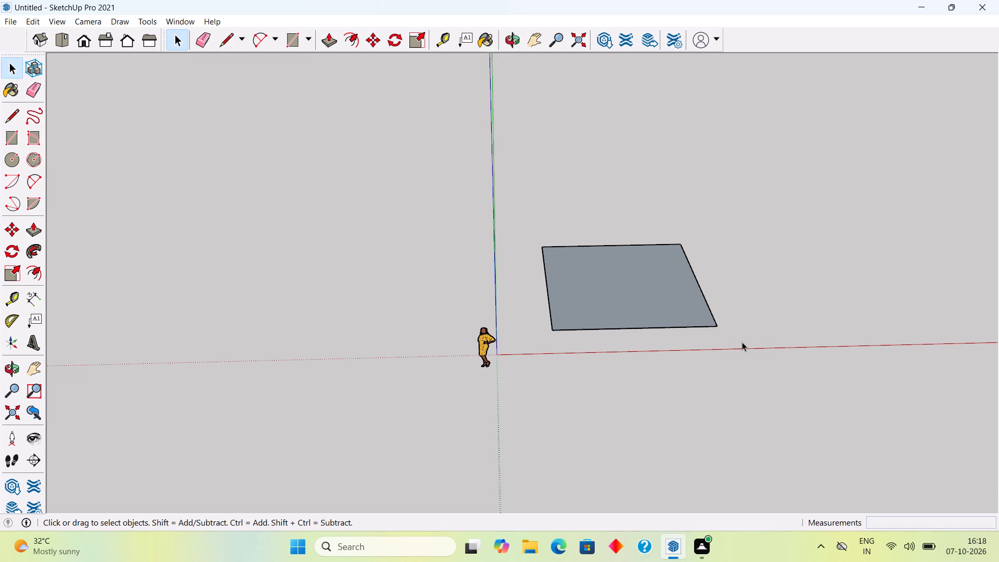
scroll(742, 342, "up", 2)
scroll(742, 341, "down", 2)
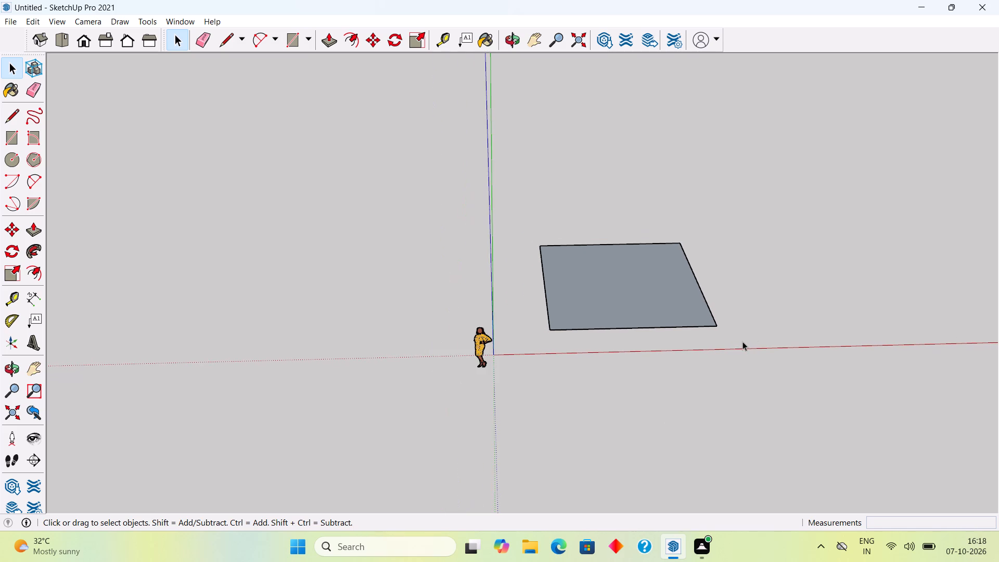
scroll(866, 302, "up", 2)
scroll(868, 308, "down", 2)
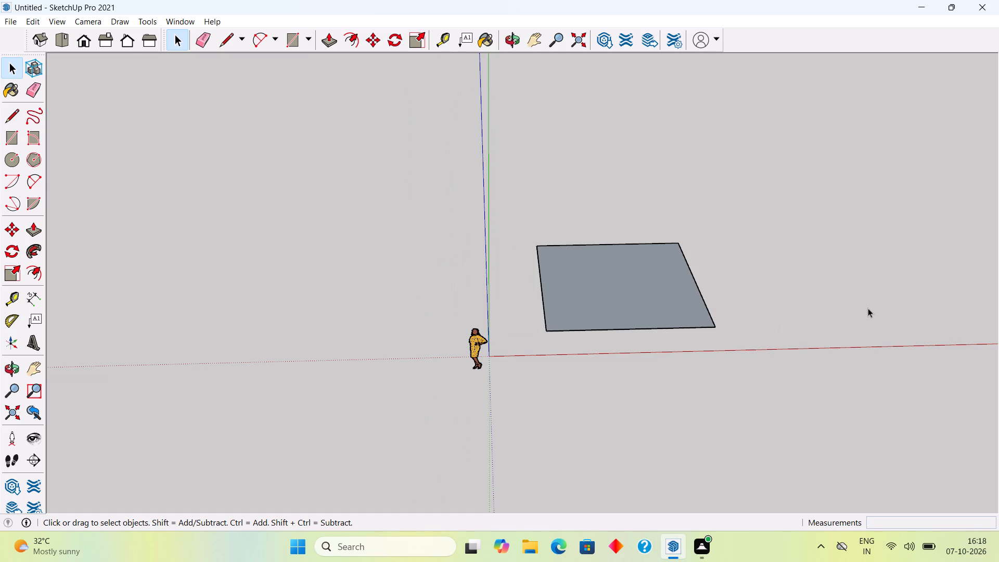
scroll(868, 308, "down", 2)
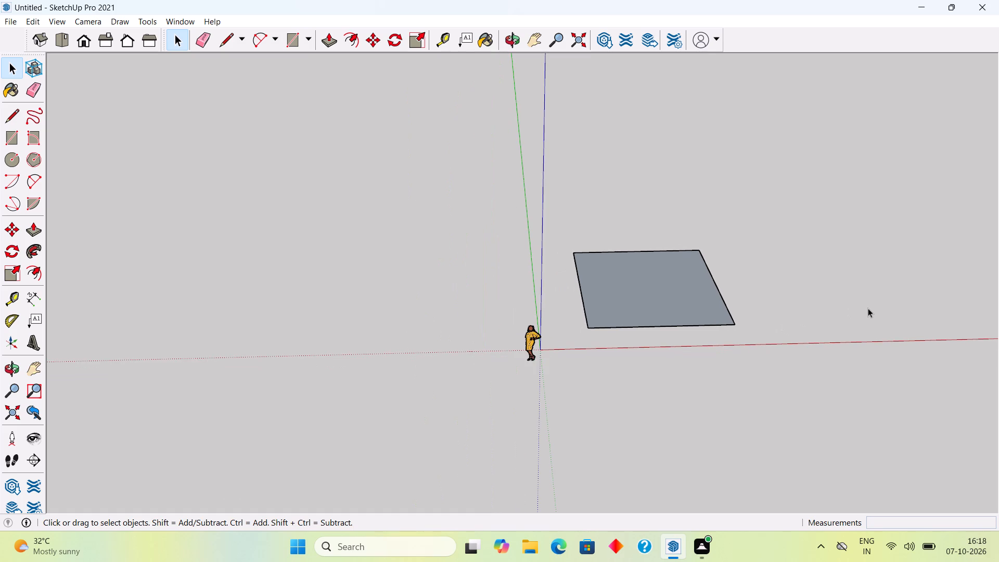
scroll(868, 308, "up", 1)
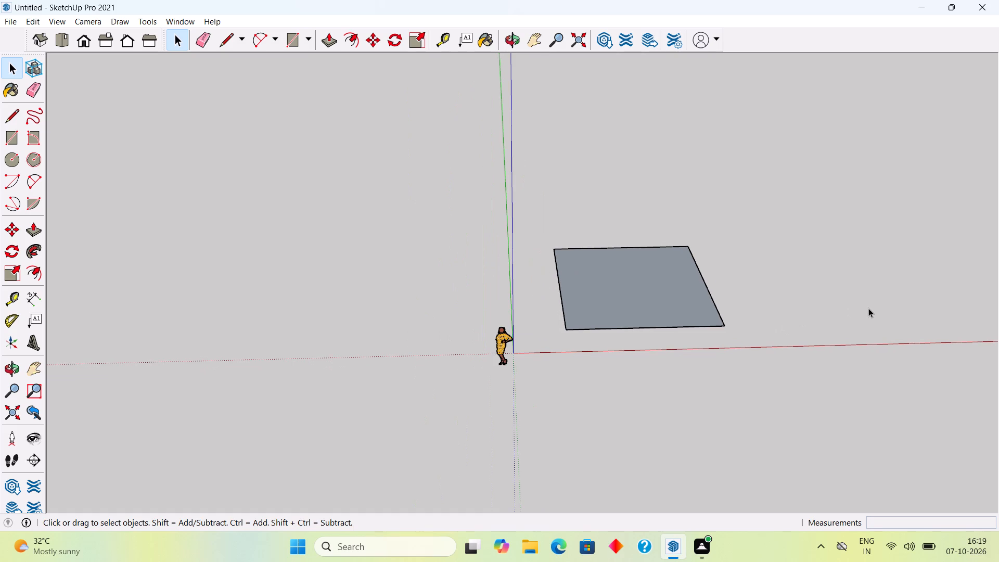
Push/Pull the square face up 6" to form a slab.
middle_click_drag(864, 308, 827, 389)
scroll(827, 389, "down", 1)
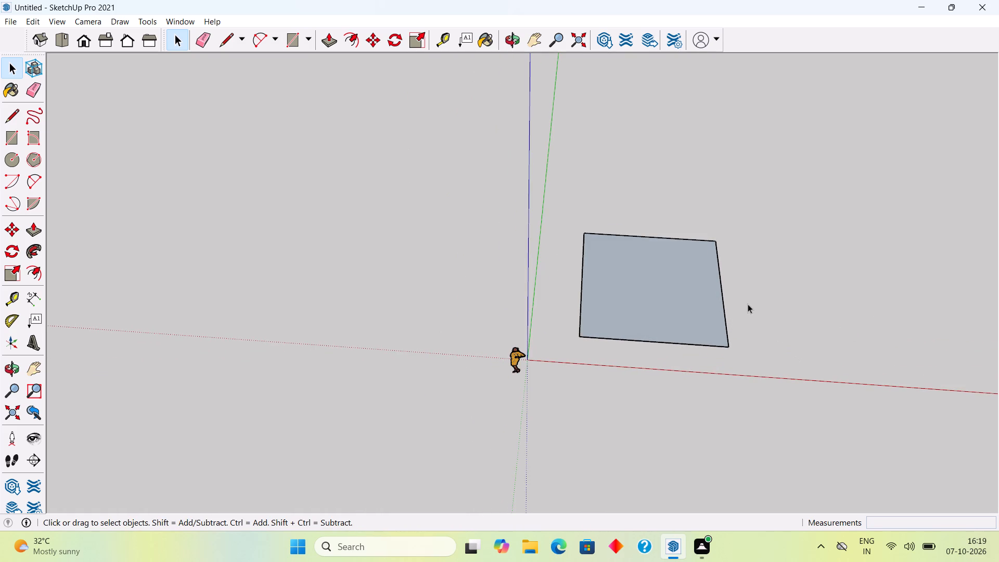
scroll(748, 304, "up", 1)
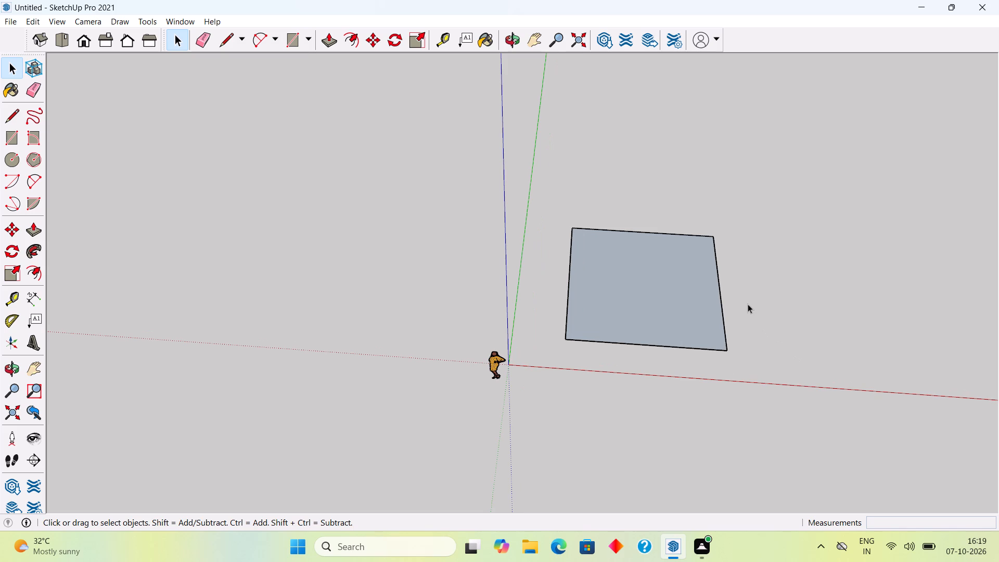
key("p")
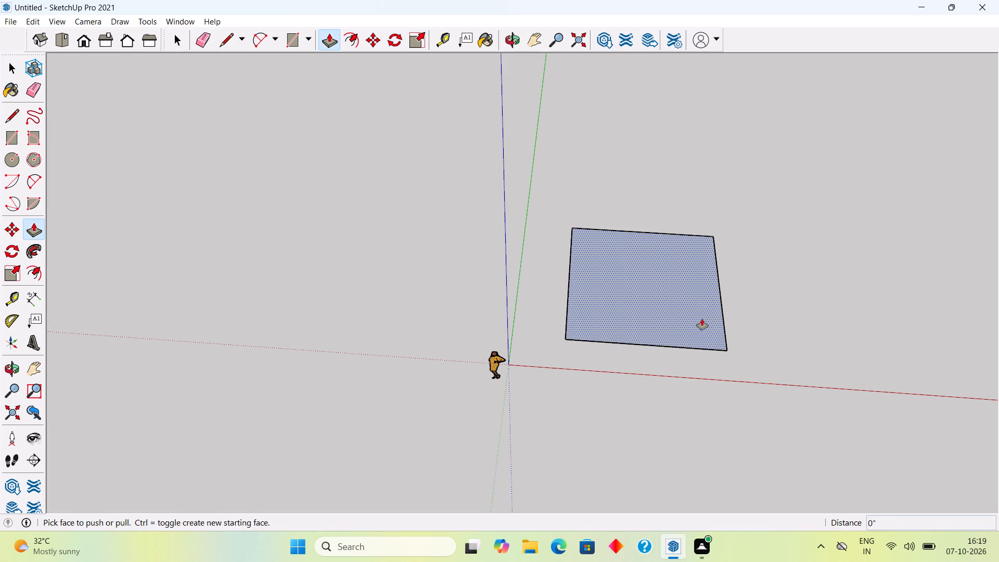
left_click(702, 320)
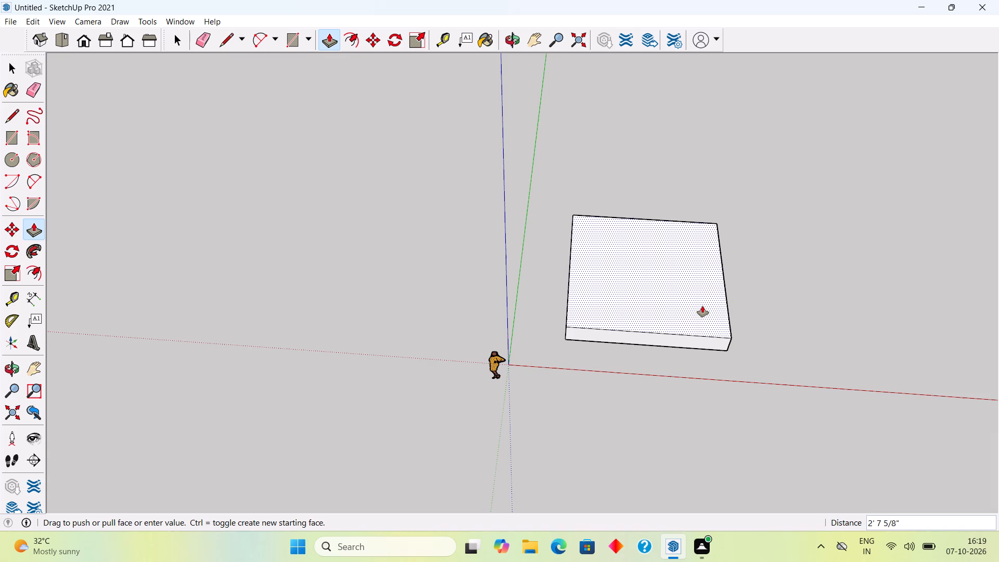
type("6\"")
key("Return")
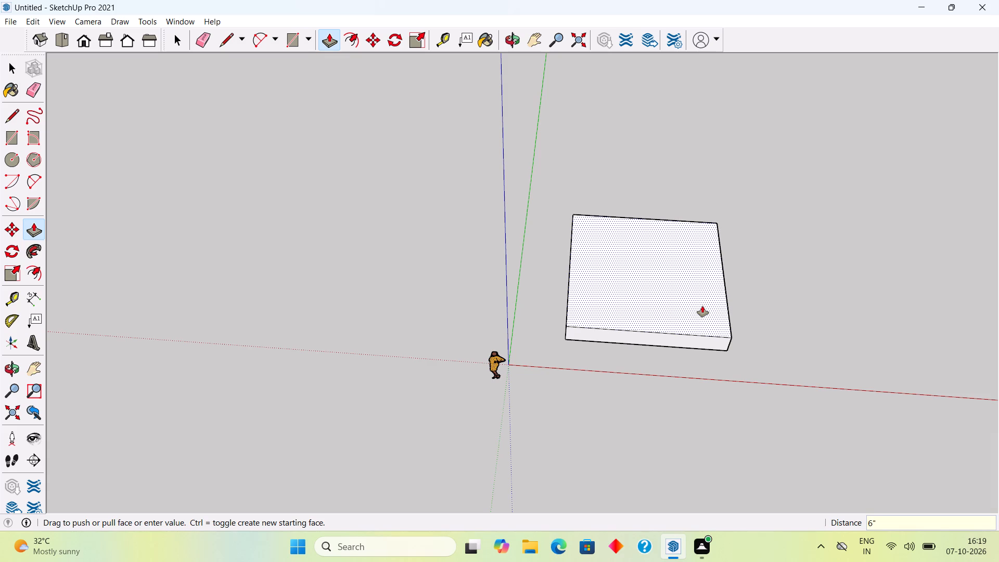
key("space")
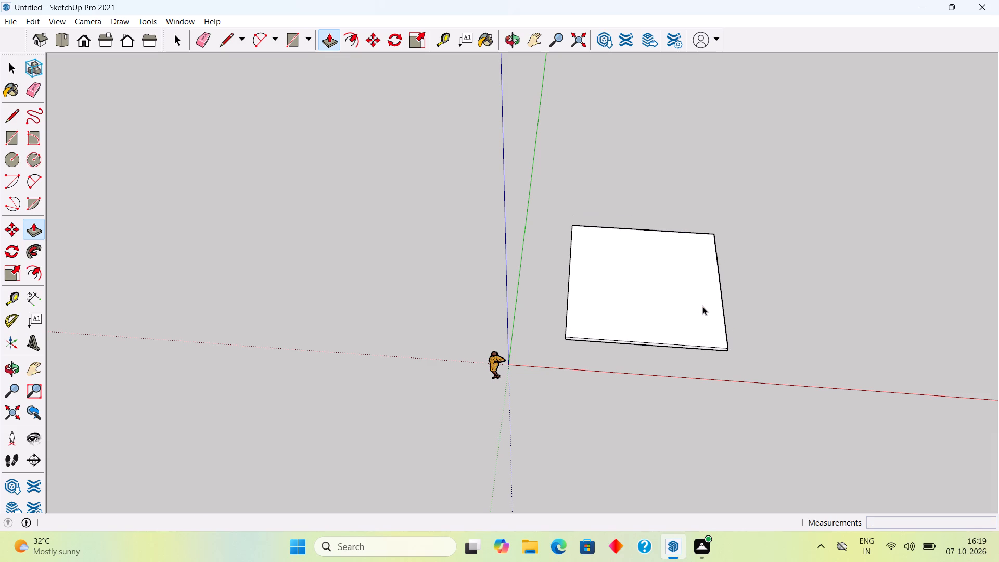
Make the entire slab a group and deselect it.
triple_click(709, 312)
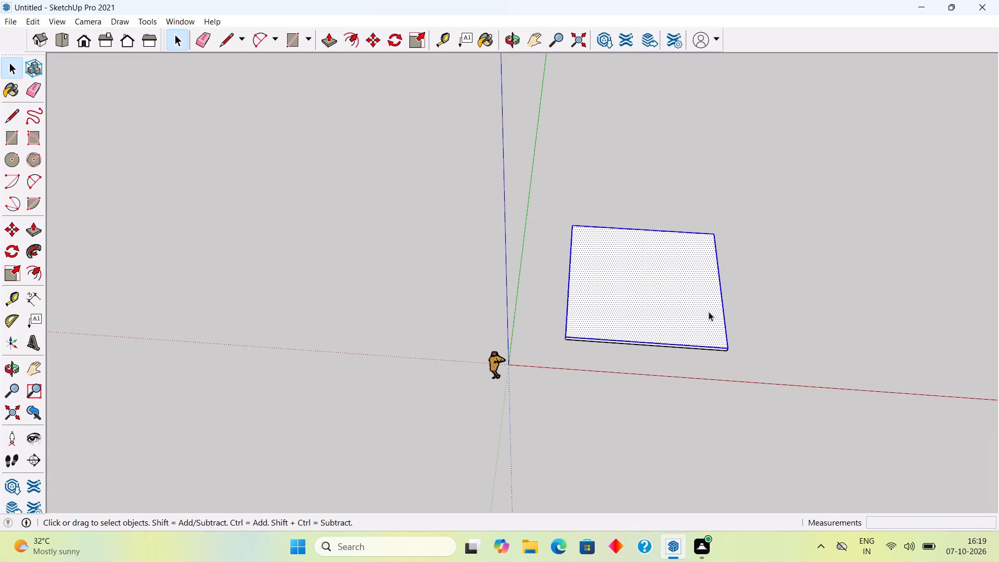
right_click(709, 312)
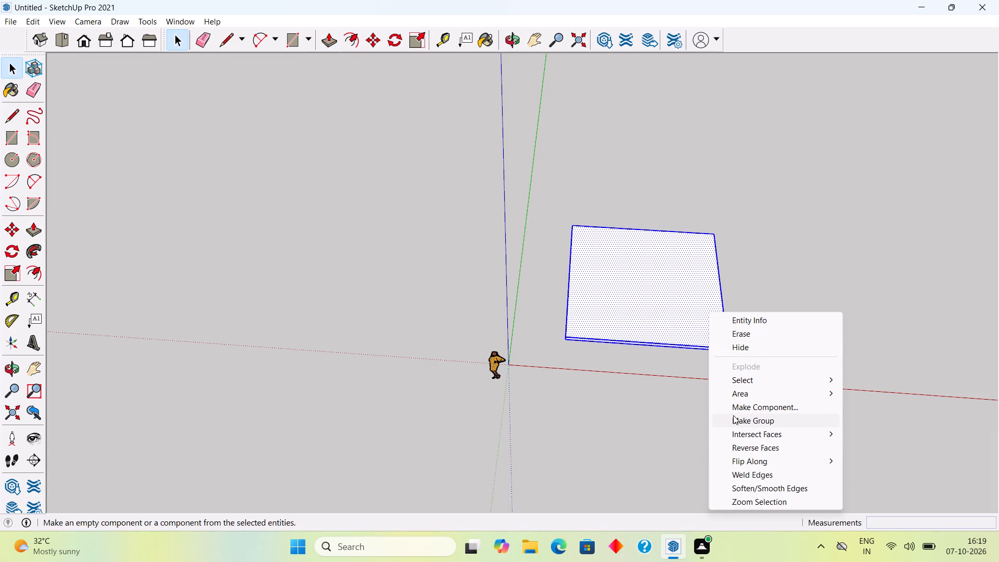
left_click(733, 415)
middle_click_drag(705, 335, 726, 262)
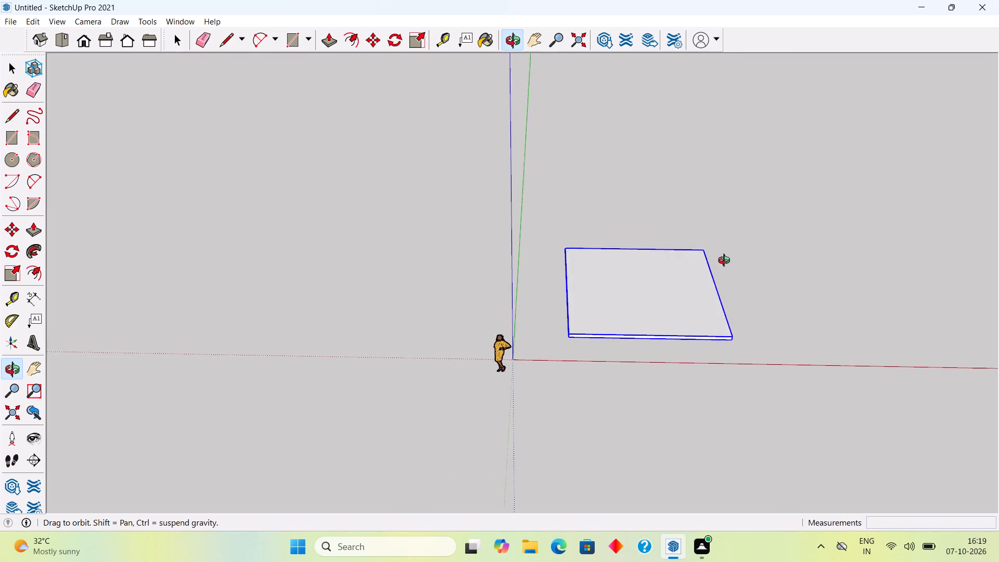
middle_click_drag(726, 262, 823, 236)
left_click(806, 252)
Inspect the grouped slab's top face and edges from several angles.
scroll(650, 301, "up", 1)
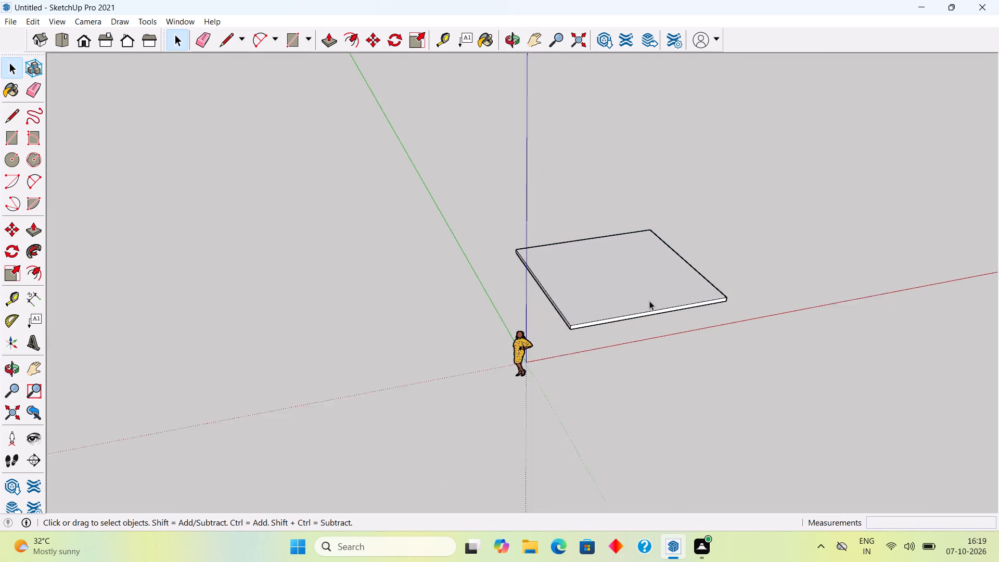
scroll(649, 301, "up", 2)
middle_click_drag(659, 304, 554, 301)
scroll(554, 301, "up", 3)
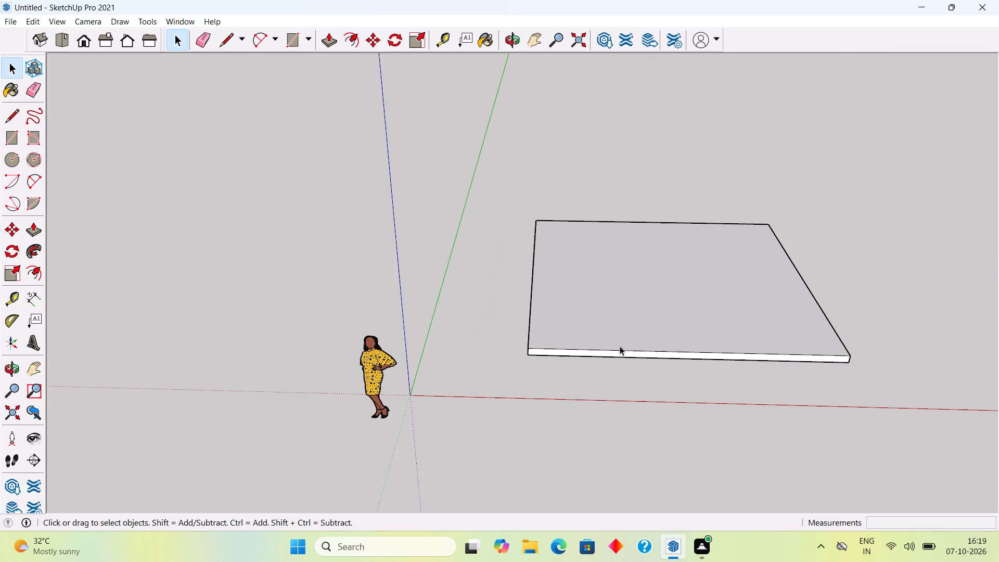
middle_click_drag(621, 346, 627, 274)
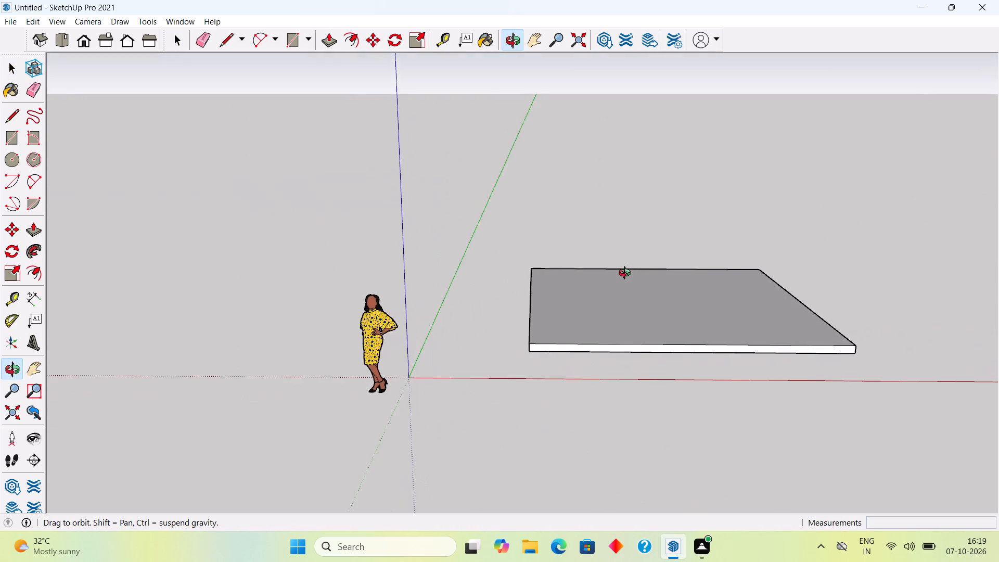
middle_click_drag(627, 274, 635, 333)
scroll(635, 333, "down", 1)
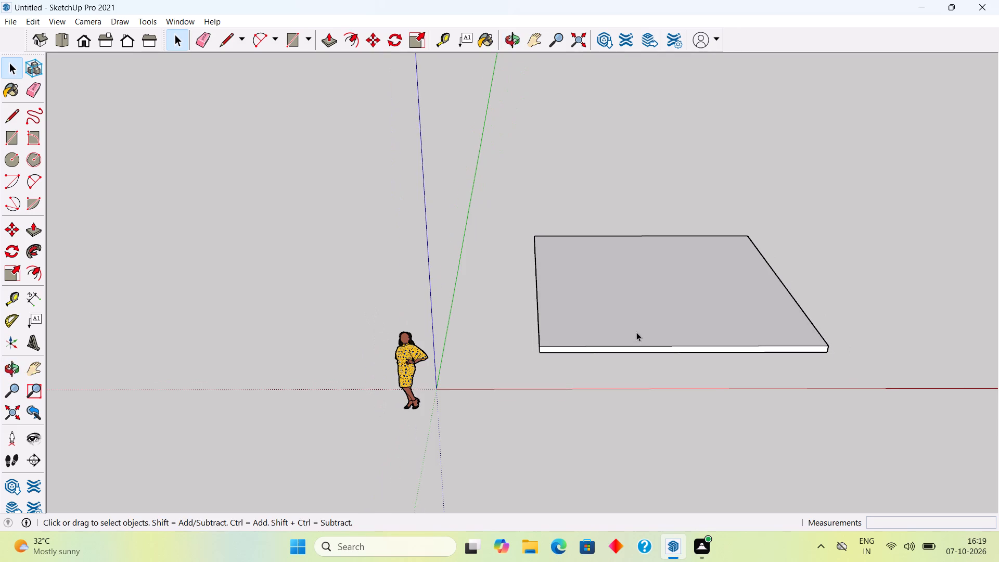
middle_click_drag(788, 273, 764, 328)
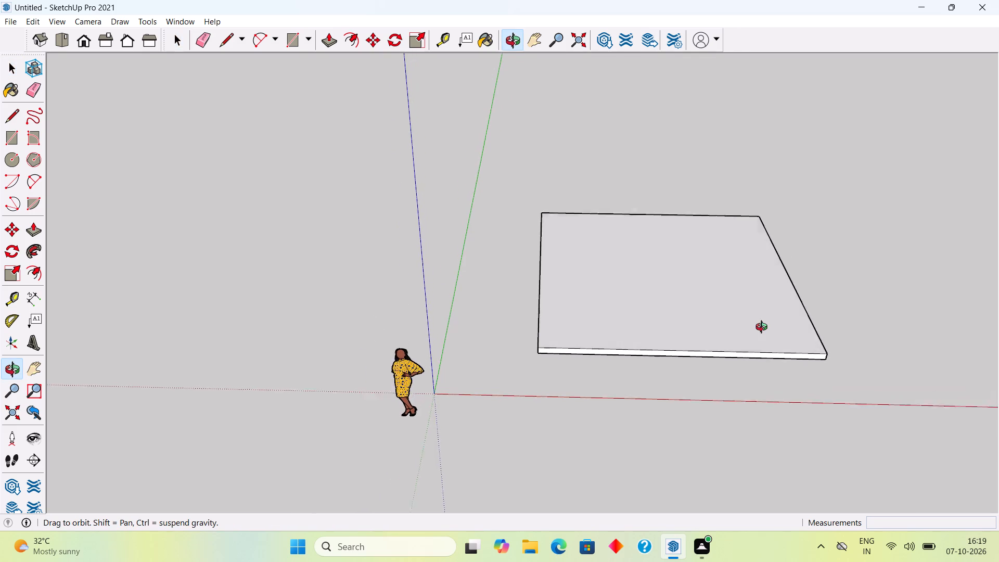
middle_click_drag(764, 328, 798, 348)
scroll(798, 348, "up", 2)
scroll(838, 255, "up", 2)
middle_click_drag(814, 250, 811, 268)
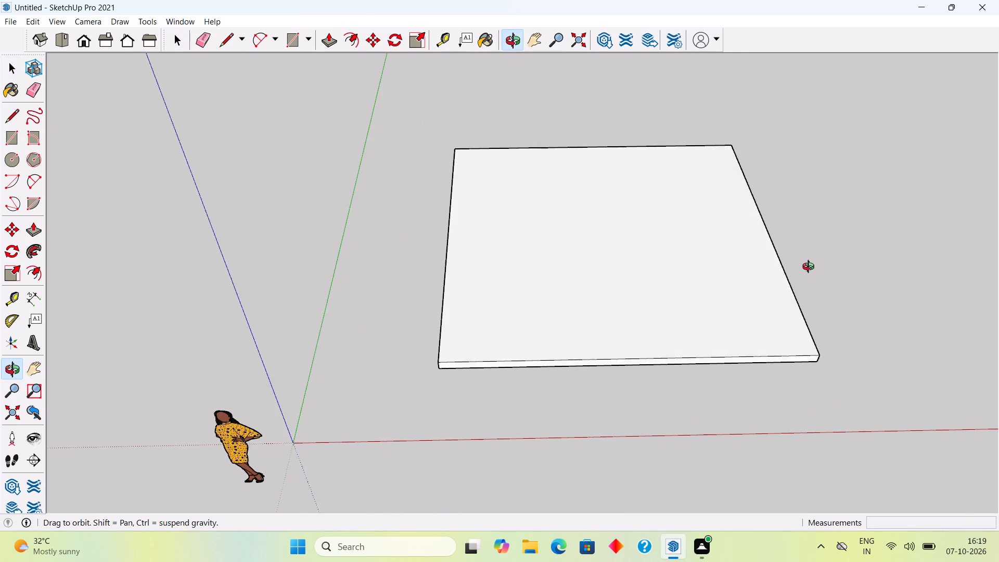
middle_click_drag(811, 268, 818, 338)
scroll(818, 338, "down", 3)
scroll(629, 110, "up", 4)
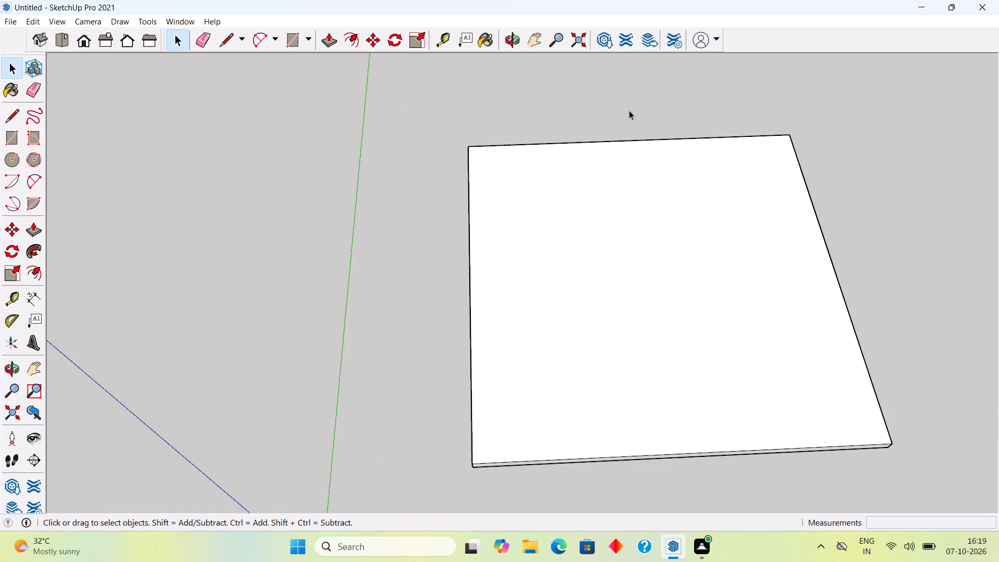
Place two guides on the slab, 9" in from its rear edge and 9" in from the edge nearest the green axis.
key("t")
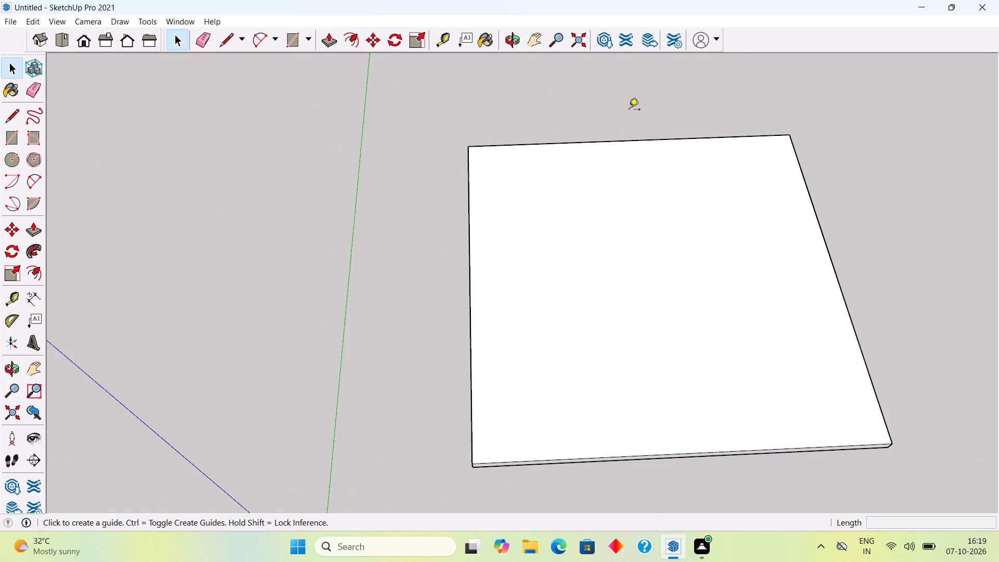
left_click(657, 139)
type("9\"")
key("Return")
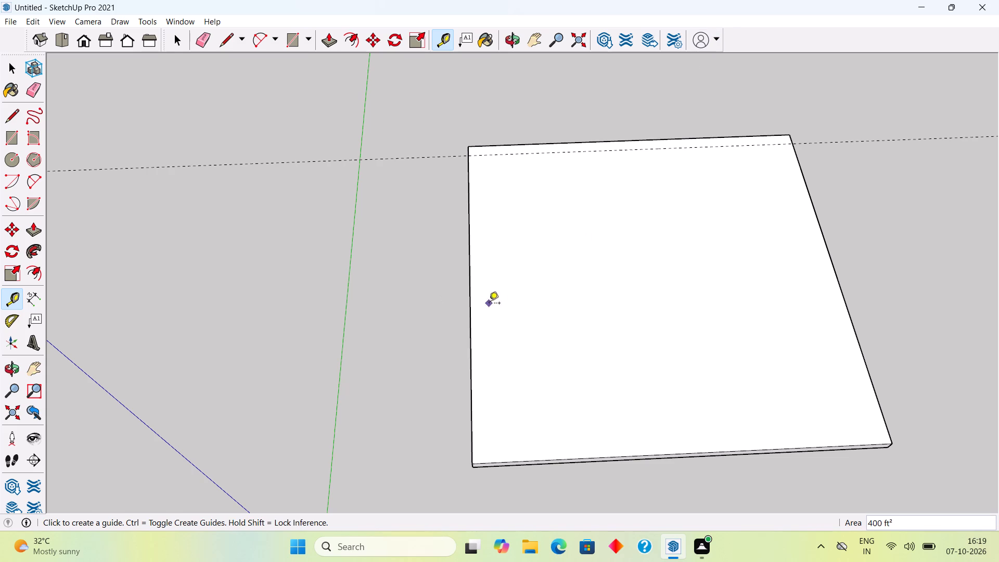
left_click(469, 318)
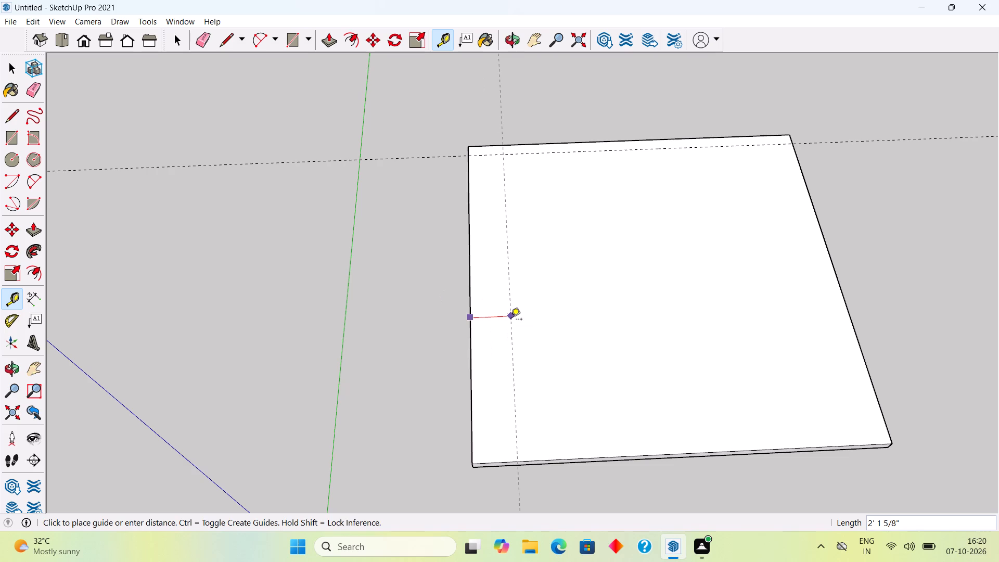
type("9\"")
key("Return")
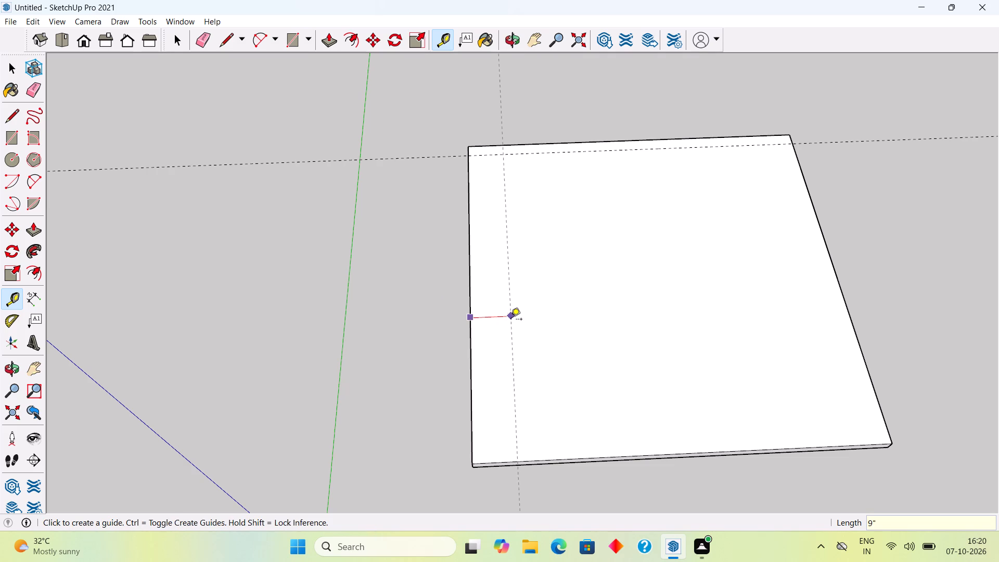
key("space")
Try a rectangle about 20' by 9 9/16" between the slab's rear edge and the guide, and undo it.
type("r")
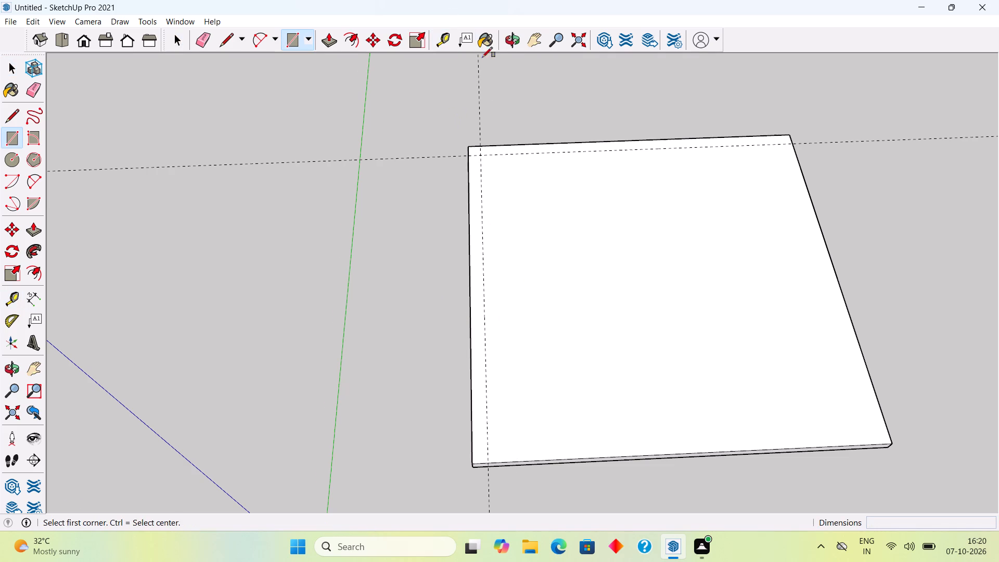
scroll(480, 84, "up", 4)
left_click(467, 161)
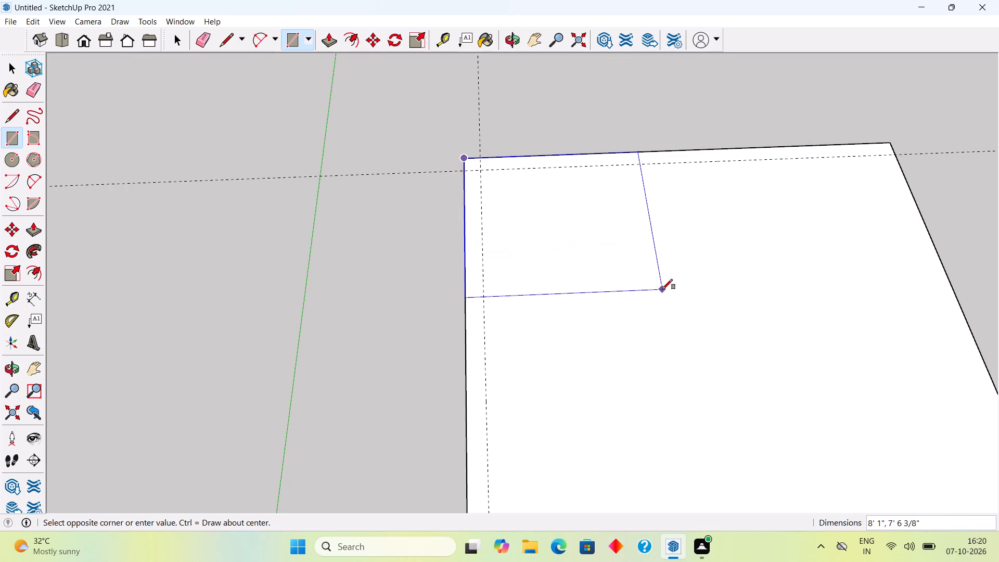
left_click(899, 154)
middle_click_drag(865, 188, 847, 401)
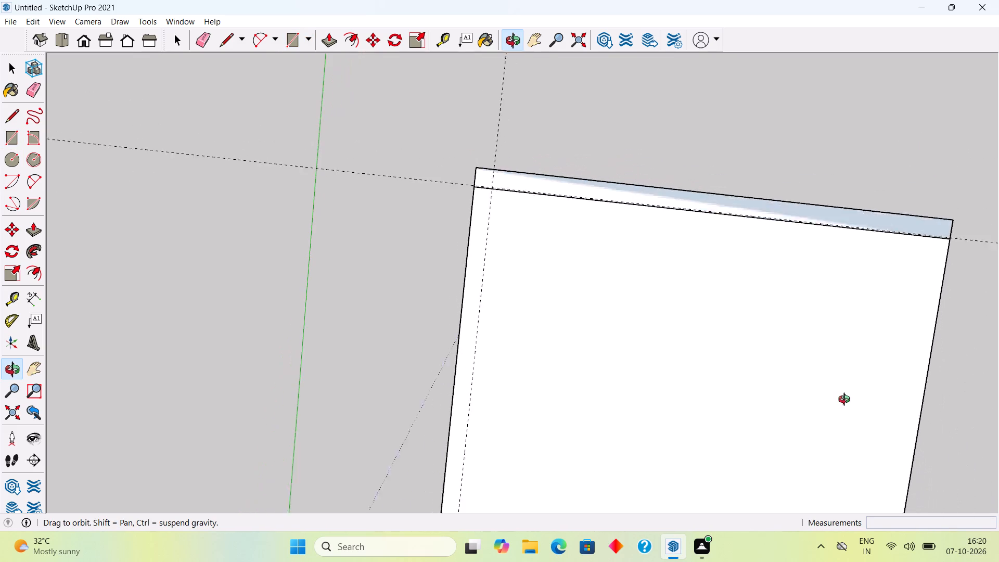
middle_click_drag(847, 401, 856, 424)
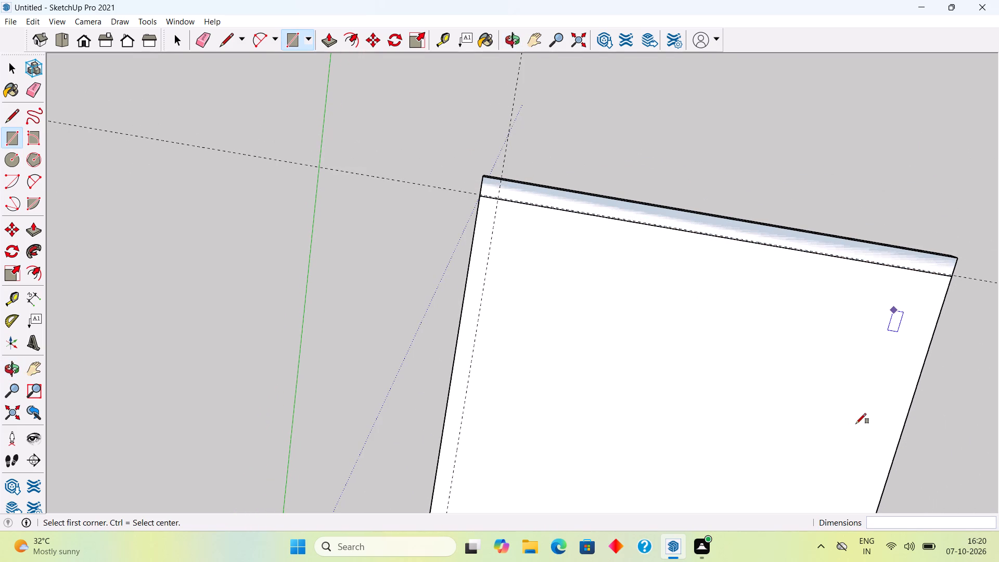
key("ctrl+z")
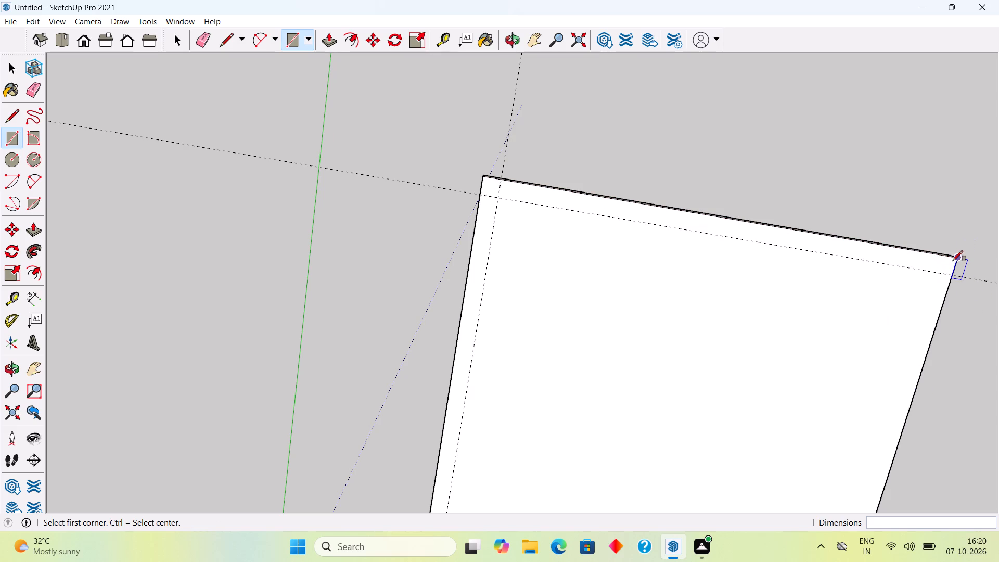
Draw a 20' by 9" rectangle on the slab, from its rear corner to where the guide meets the opposite edge.
left_click(957, 259)
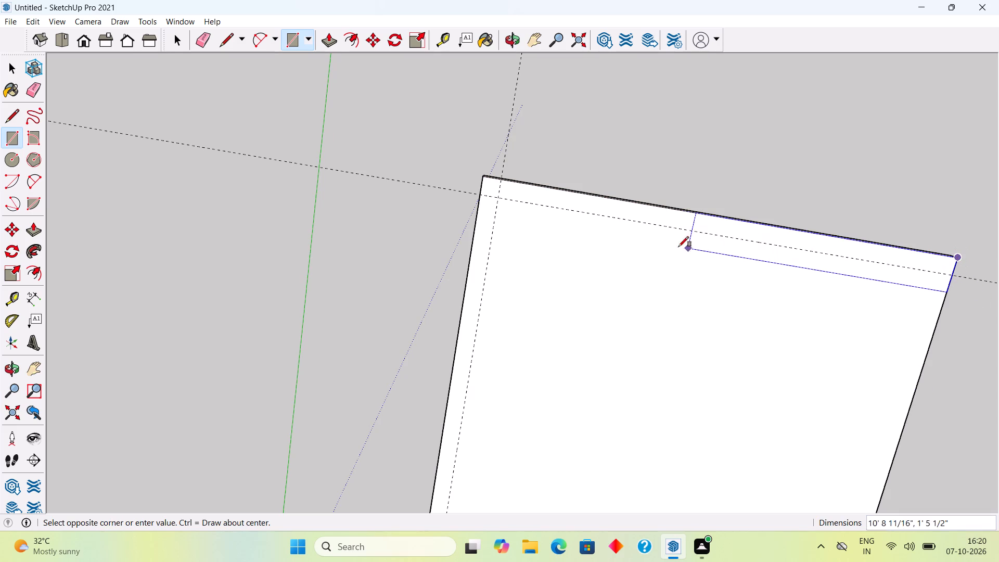
scroll(467, 182, "up", 5)
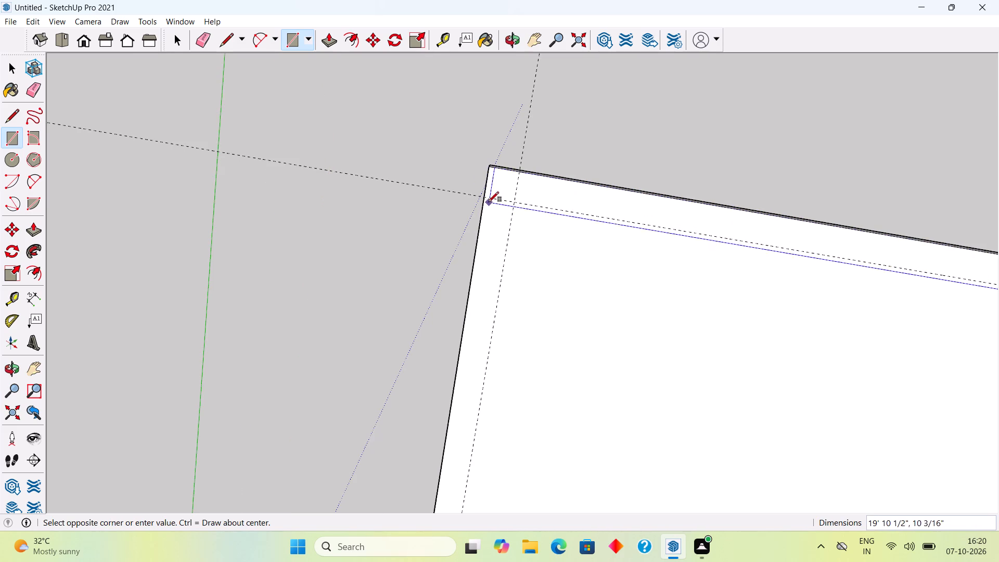
left_click(481, 198)
key("space")
Push/Pull the rear strip up 10' to form the rear wall.
key("p")
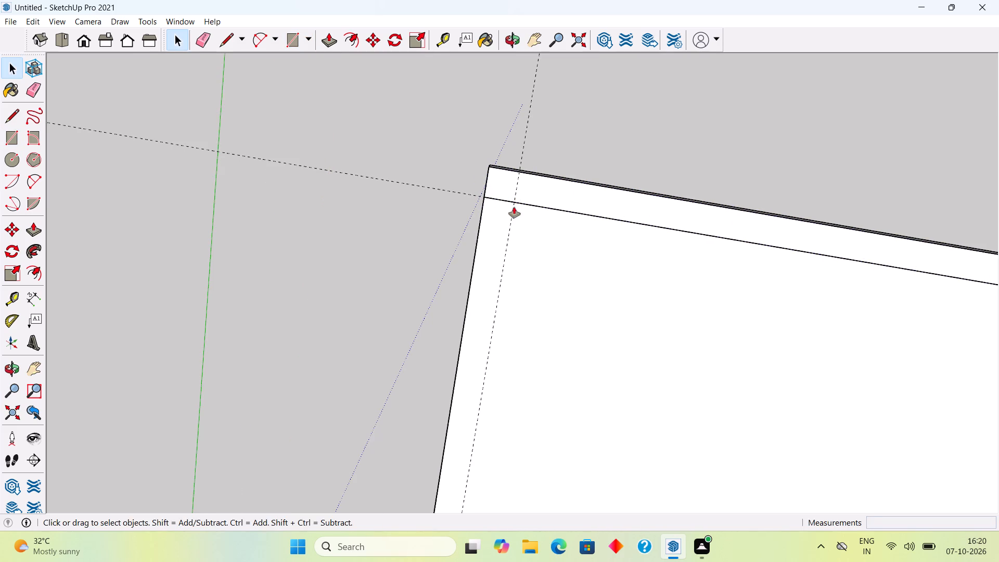
scroll(561, 202, "down", 11)
left_click(574, 200)
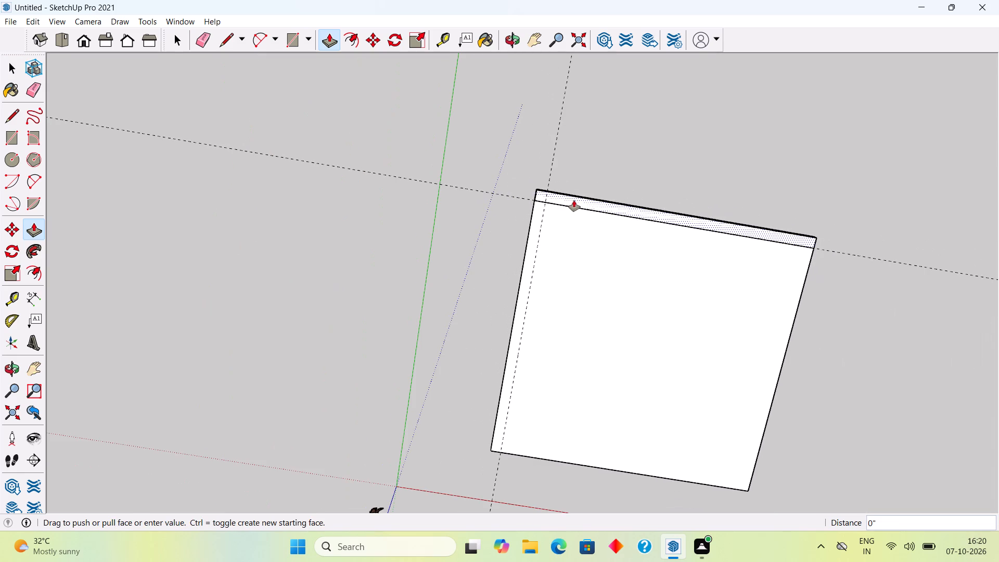
type("10'")
key("Return")
key("space")
Make the entire rear wall a group and deselect it.
scroll(498, 242, "down", 3)
middle_click_drag(605, 172, 619, 157)
middle_click_drag(607, 340, 649, 287)
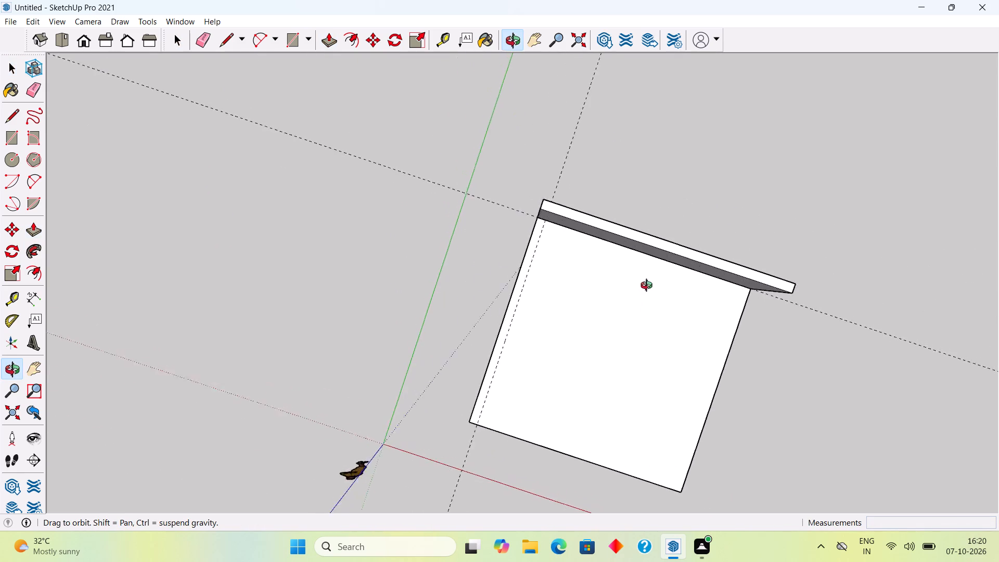
middle_click_drag(649, 287, 661, 245)
scroll(661, 244, "up", 2)
middle_click_drag(663, 430, 682, 318)
scroll(682, 318, "down", 9)
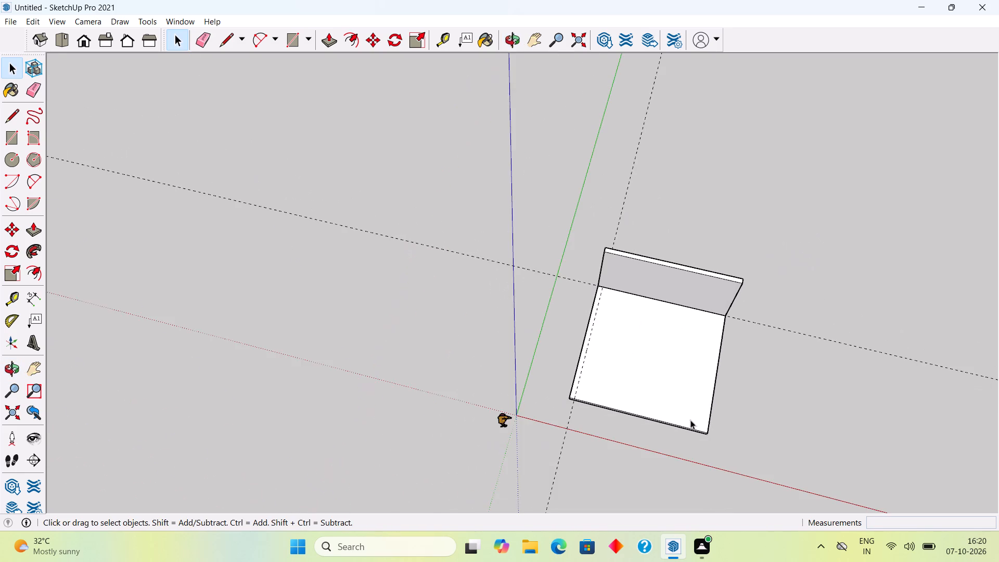
middle_click_drag(694, 379, 817, 227)
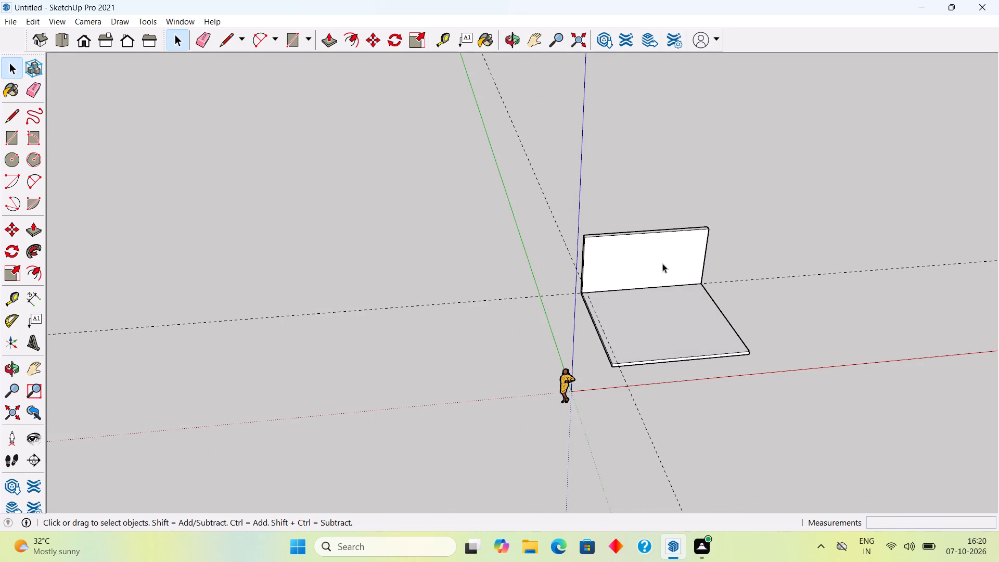
left_click(662, 263)
double_click(662, 263)
left_click(664, 260)
triple_click(664, 260)
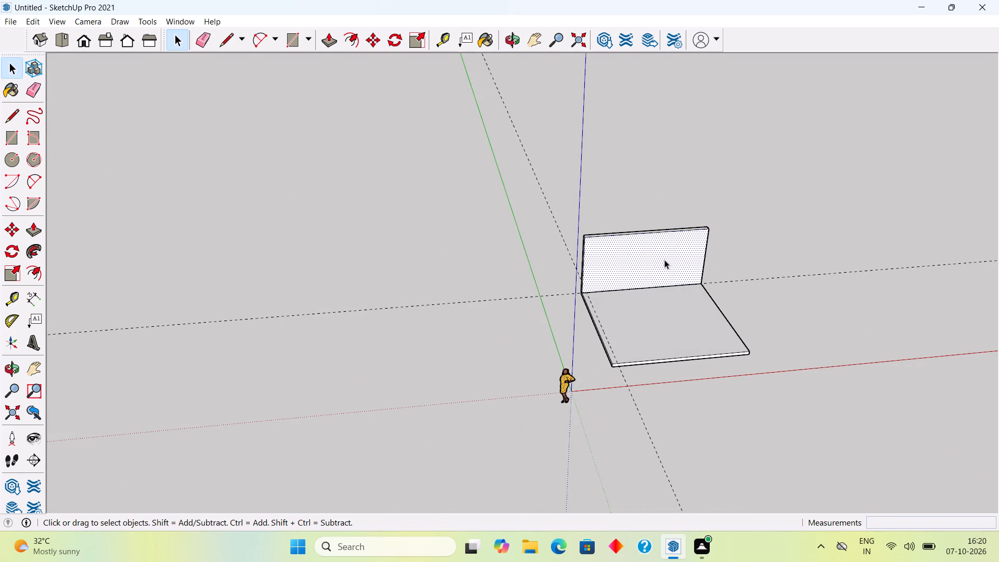
right_click(664, 260)
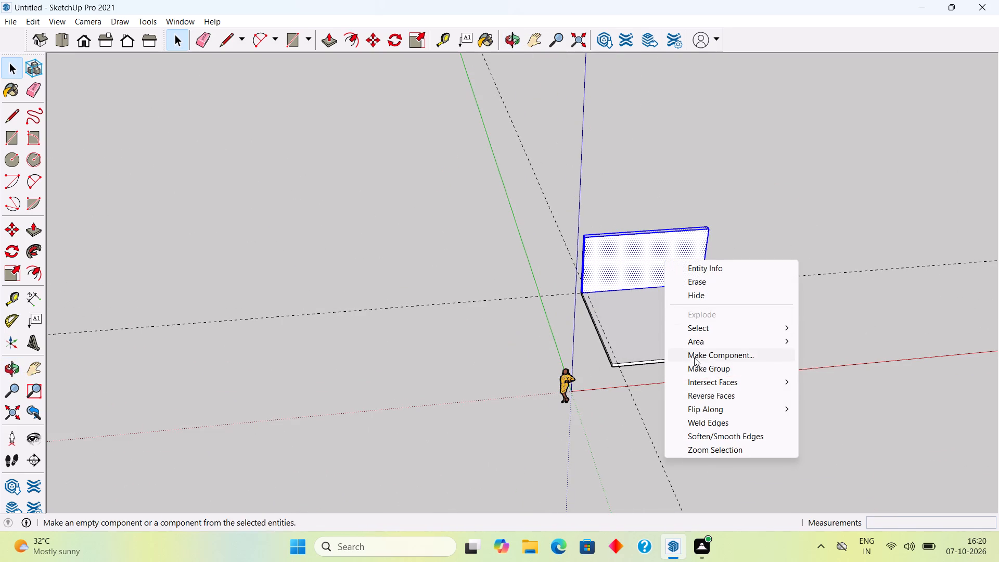
left_click(700, 367)
middle_click_drag(713, 340, 635, 377)
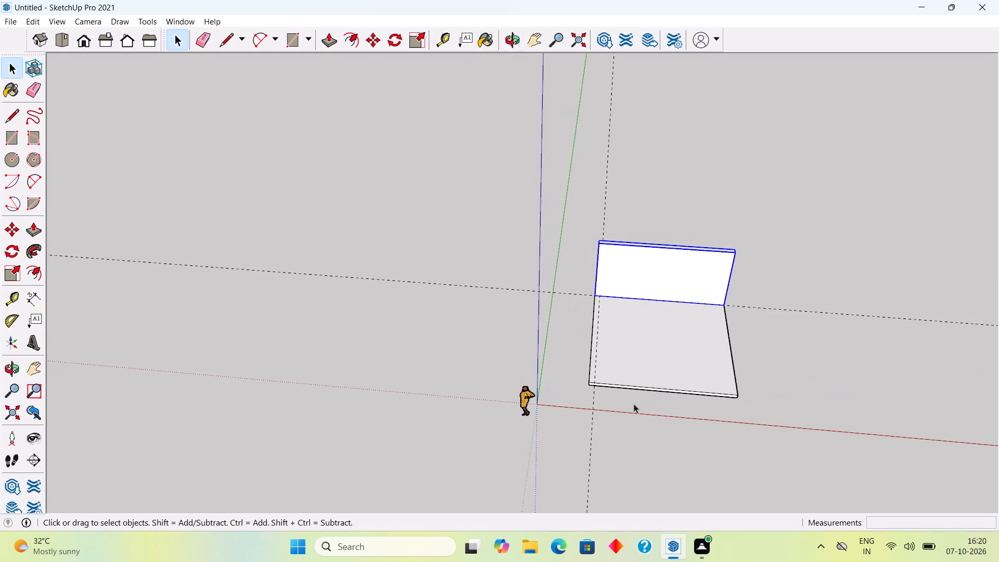
left_click(634, 405)
Draw a 19' 3" by 9" rectangle on the slab along the edge nearest the green axis, from the rear wall to the front edge.
scroll(588, 353, "up", 4)
left_click(588, 353)
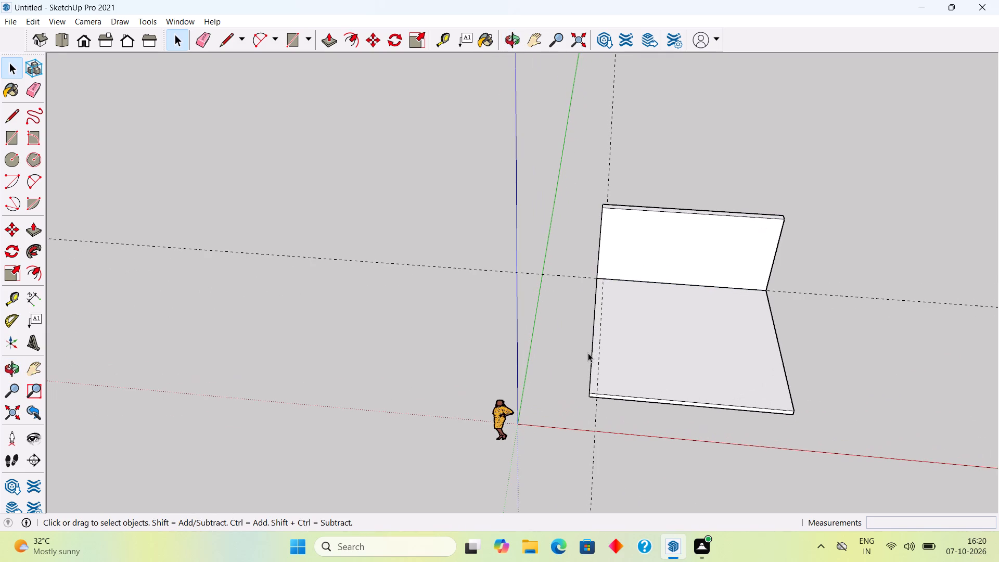
key("r")
left_click(599, 274)
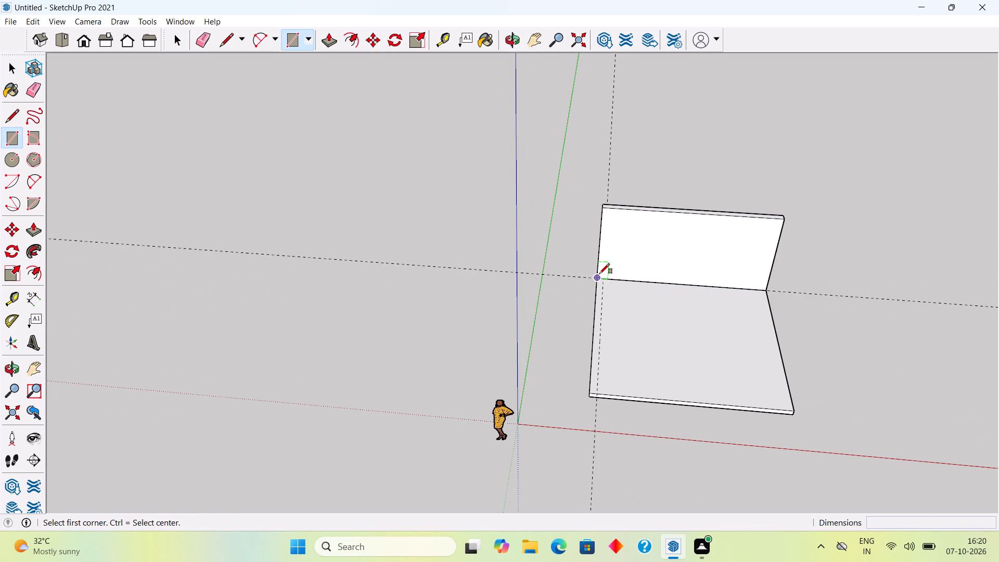
left_click(597, 394)
key("space")
Push/Pull the side strip up 10', level with the top of the rear wall.
key("p")
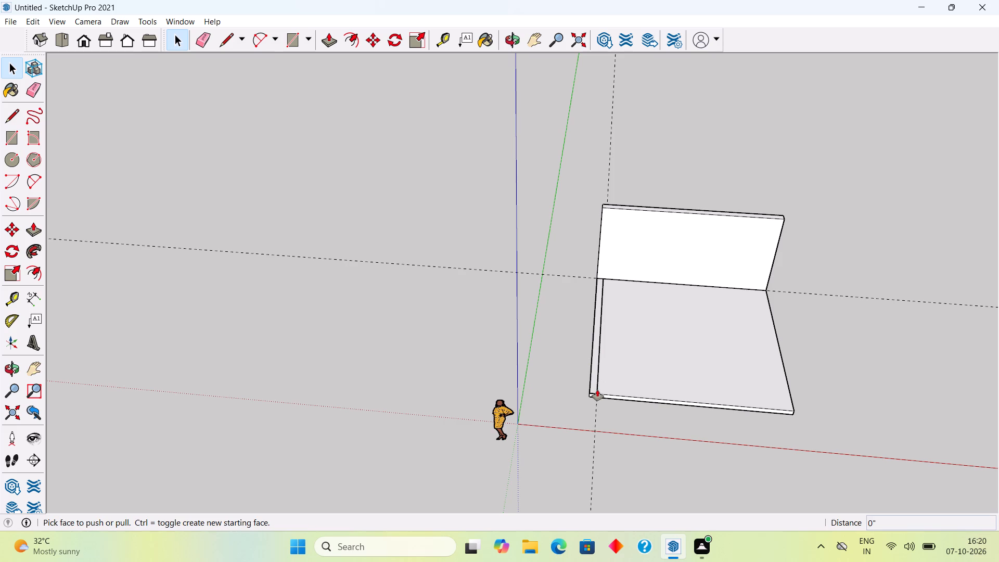
left_click(598, 362)
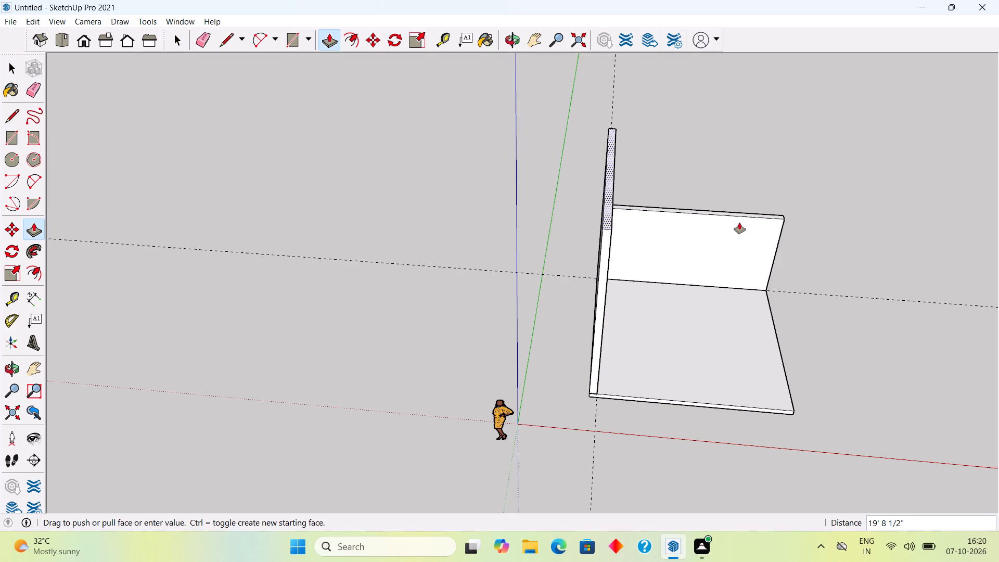
left_click(772, 218)
left_click(772, 218)
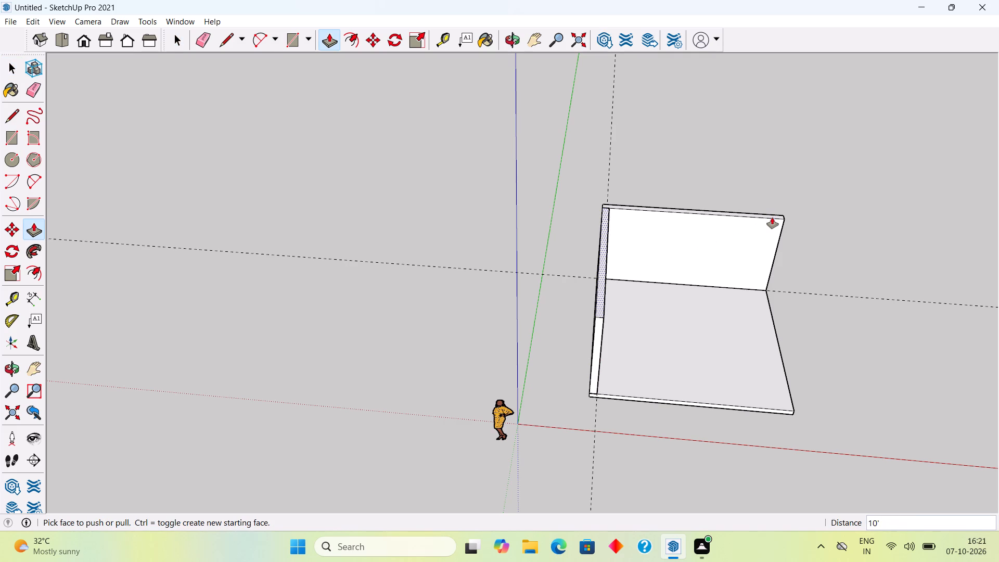
key("space")
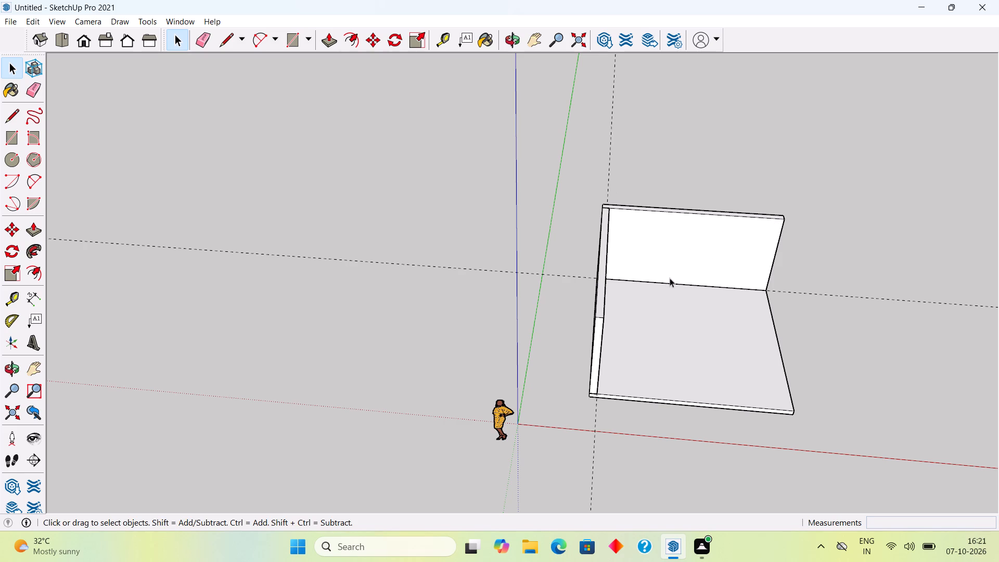
Make the entire side wall a group and deselect it.
triple_click(603, 314)
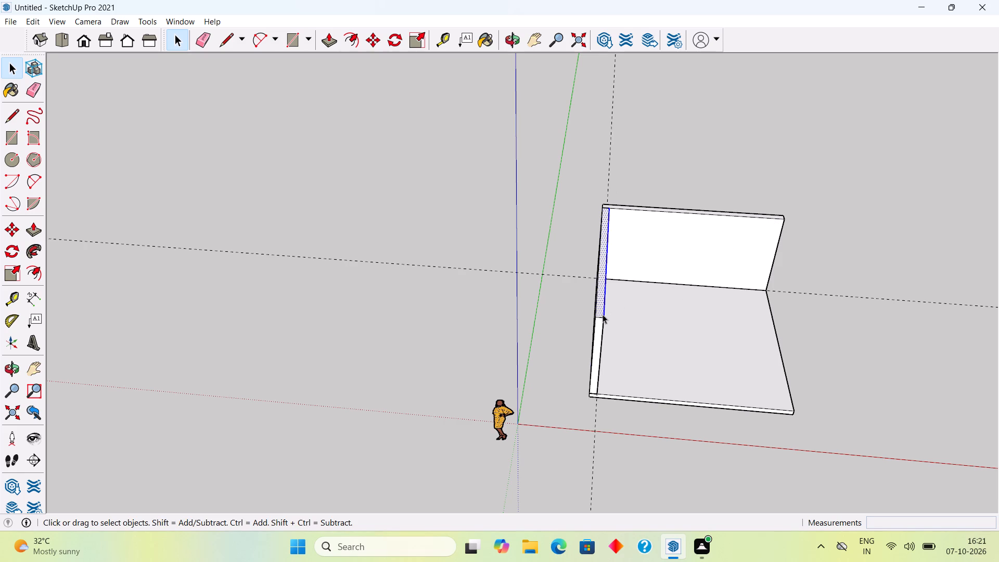
right_click(602, 314)
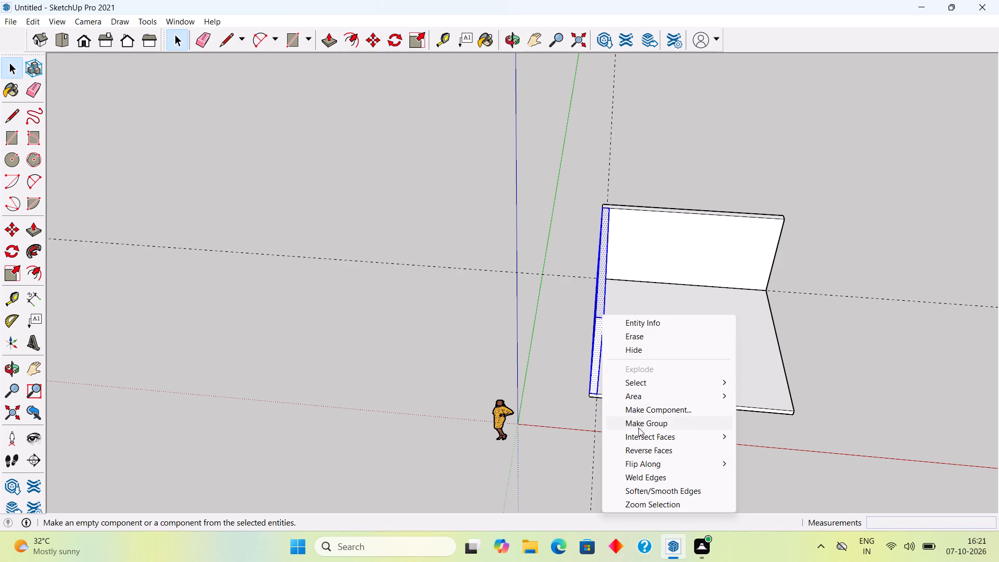
left_click(639, 428)
middle_click_drag(597, 336, 549, 232)
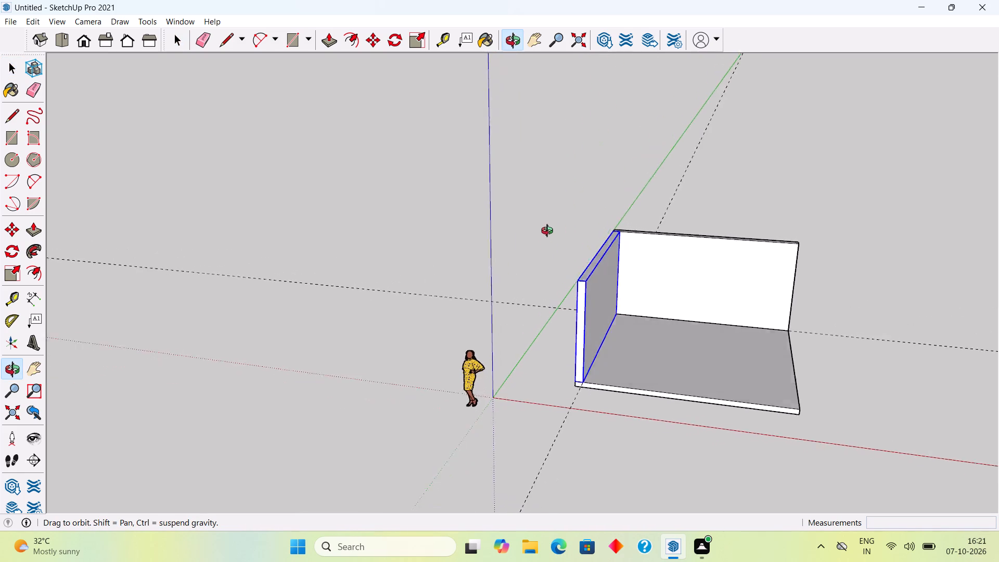
middle_click_drag(549, 232, 579, 177)
left_click(590, 163)
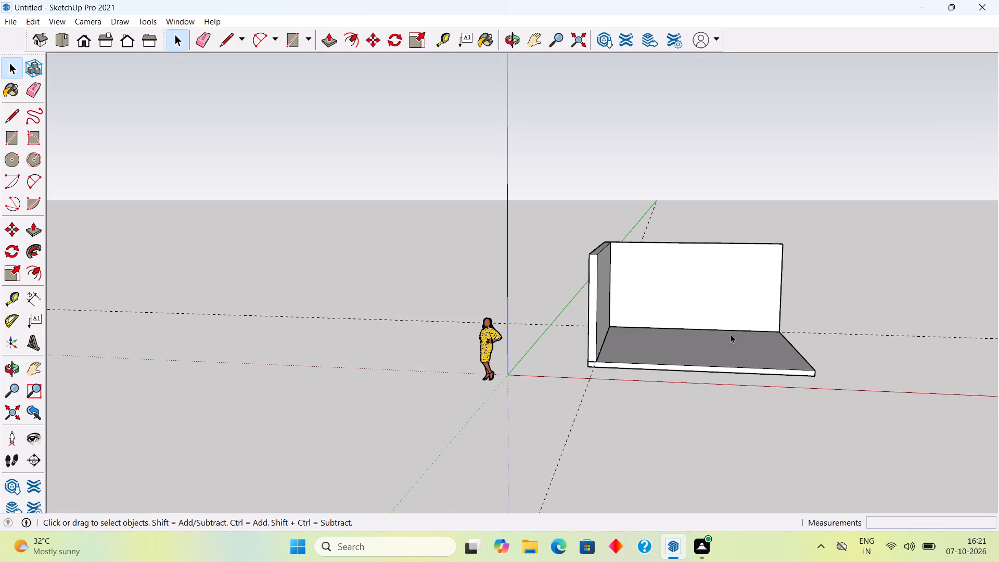
Inspect the two walls and their corner on the slab from several angles.
middle_click_drag(734, 339, 733, 394)
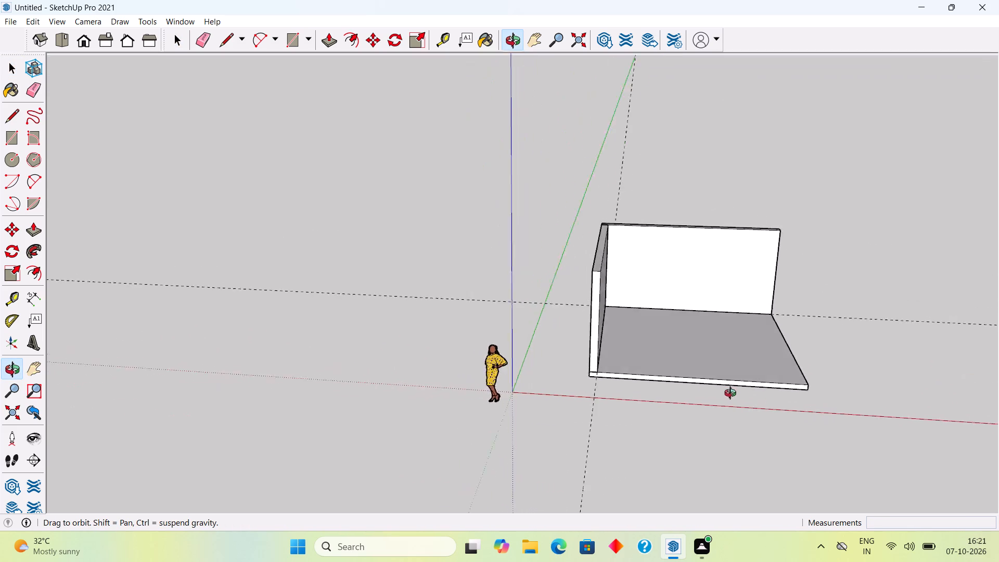
middle_click_drag(733, 394, 710, 388)
scroll(717, 362, "up", 1)
scroll(709, 454, "up", 4)
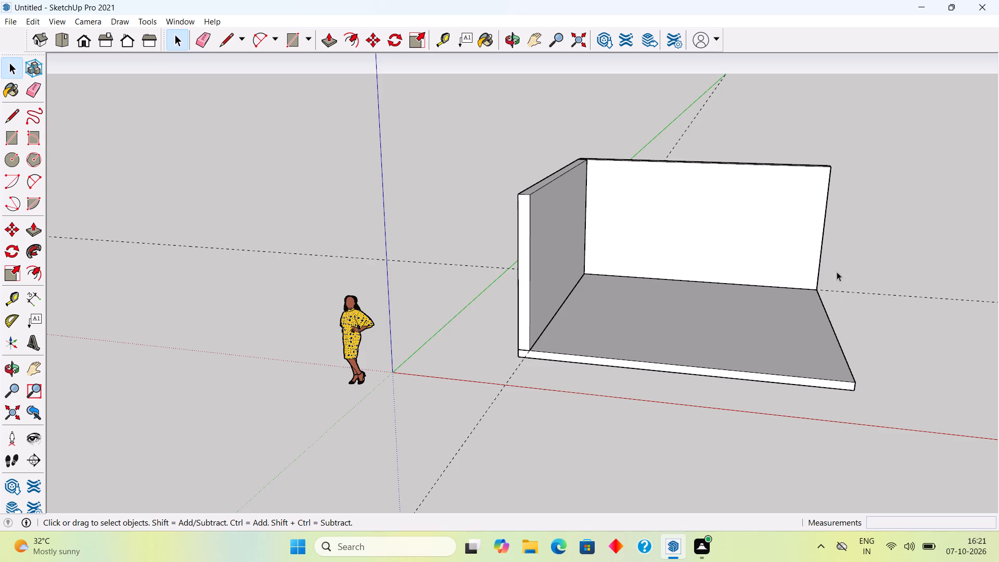
middle_click_drag(863, 272, 944, 211)
scroll(861, 248, "up", 3)
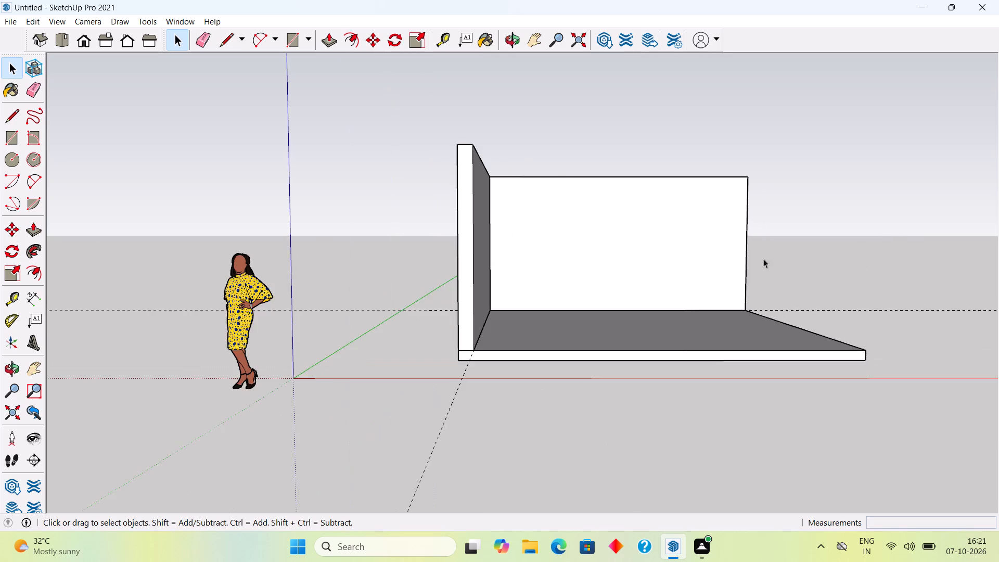
scroll(686, 270, "up", 5)
middle_click_drag(830, 242, 839, 297)
scroll(839, 297, "down", 3)
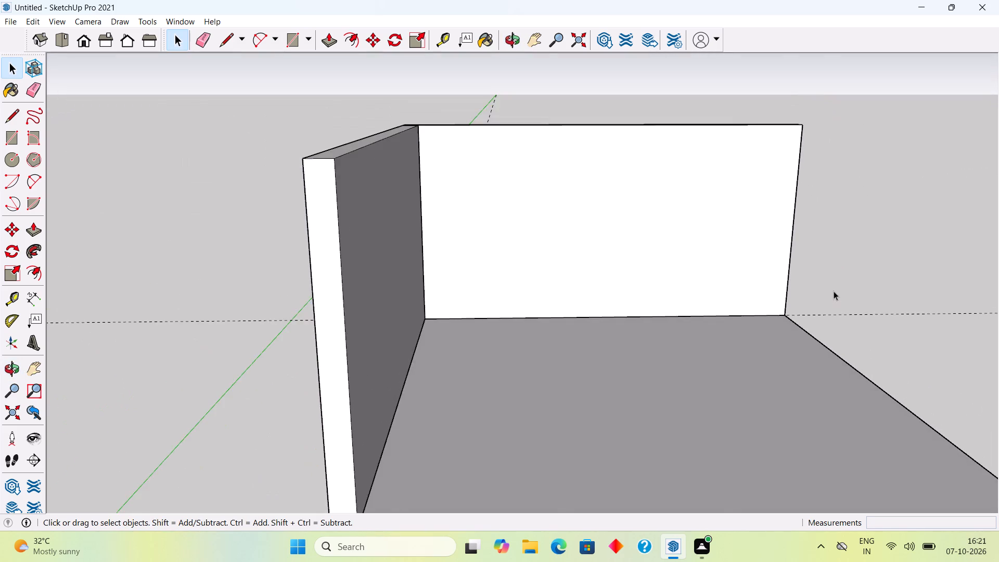
scroll(833, 290, "down", 3)
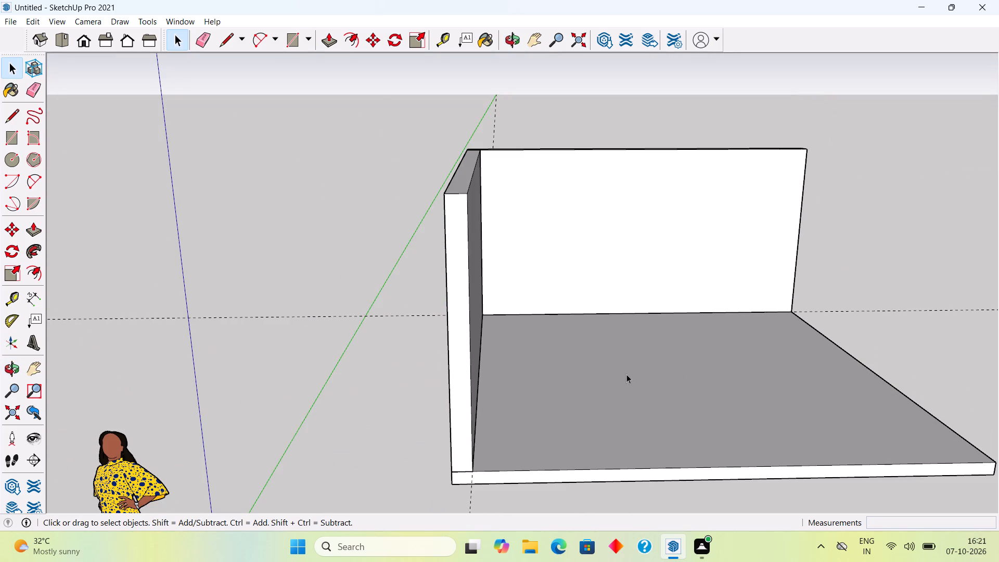
Push/Pull the front end face of the side wall group back 5', shortening the wall.
triple_click(462, 429)
key("p")
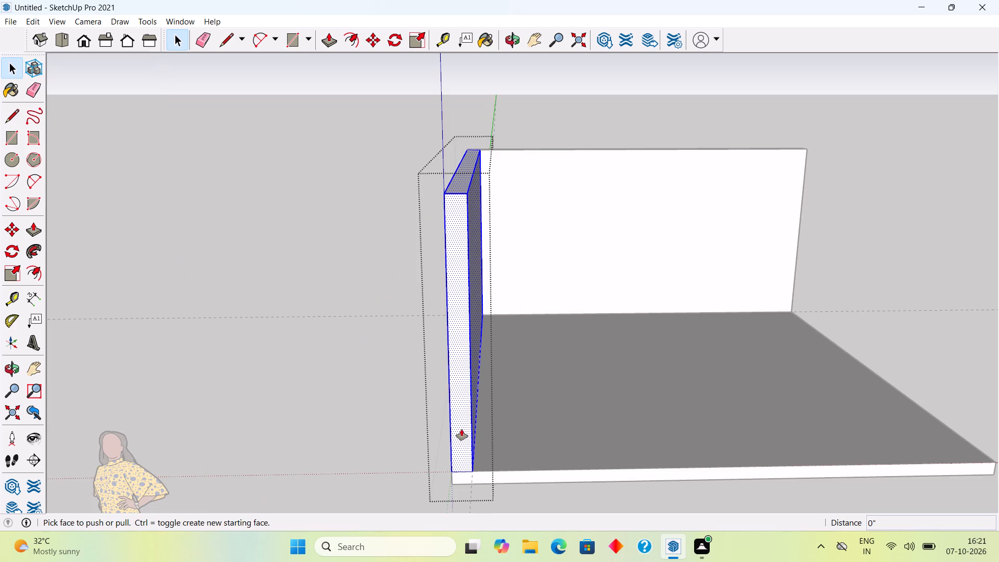
left_click(462, 429)
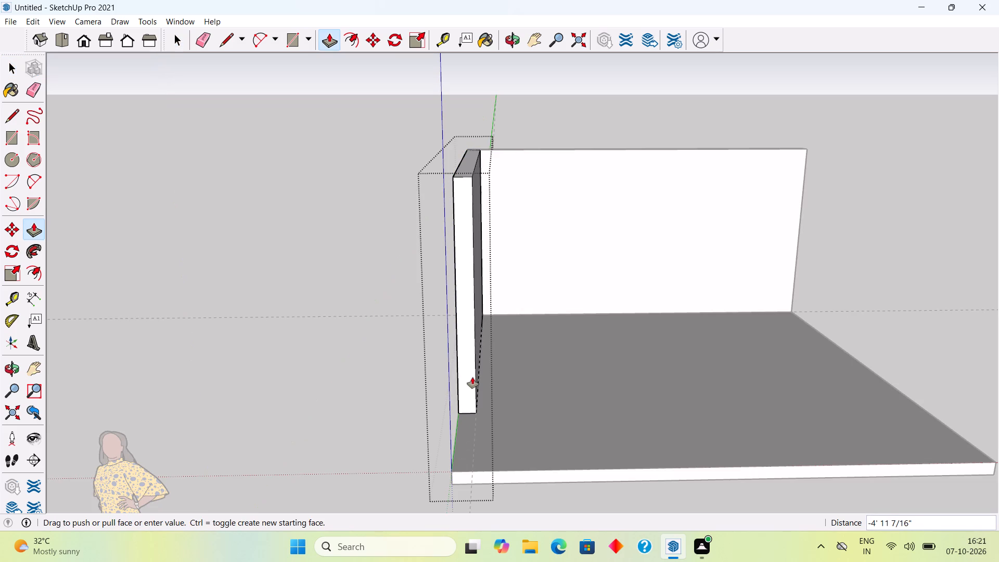
type("5'")
key("Return")
key("space")
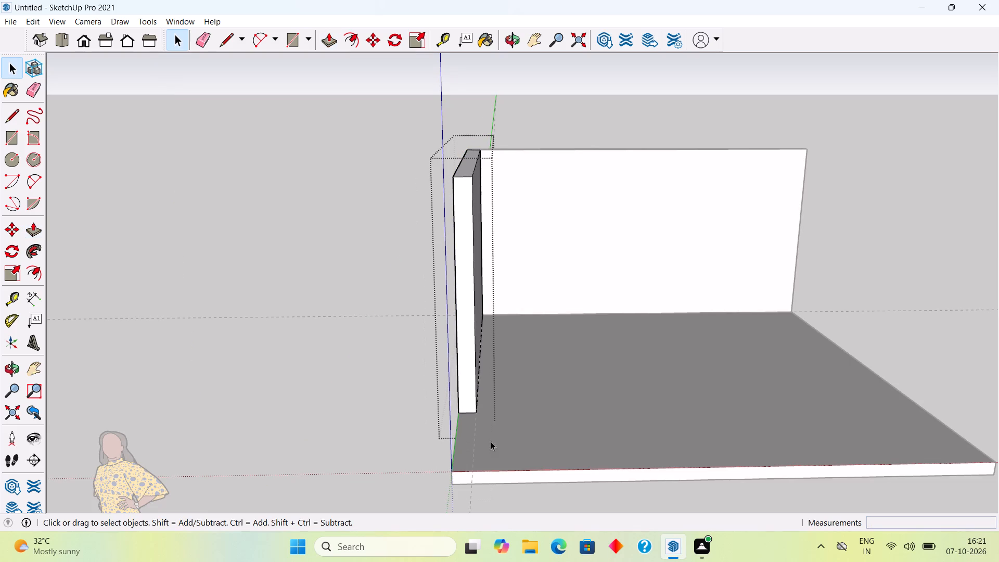
left_click(560, 471)
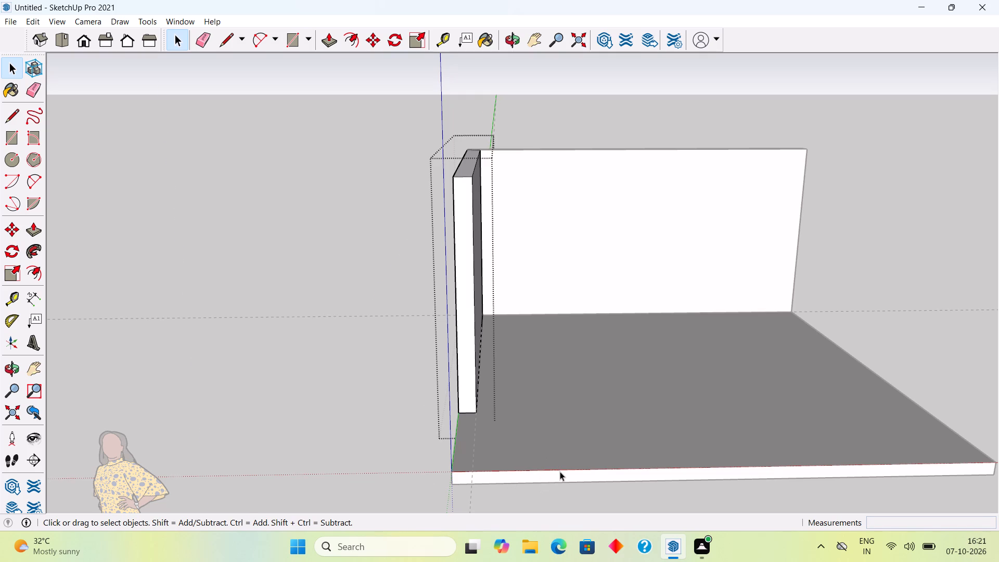
Push/Pull the slab group's front face back 5', flush with the shortened side wall, and close the group.
triple_click(560, 479)
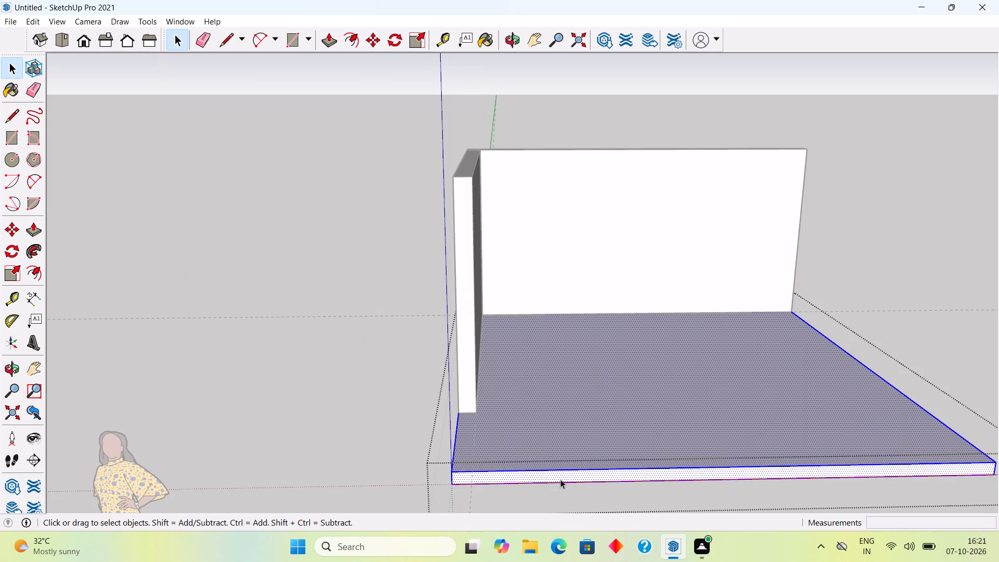
key("p")
left_click(568, 474)
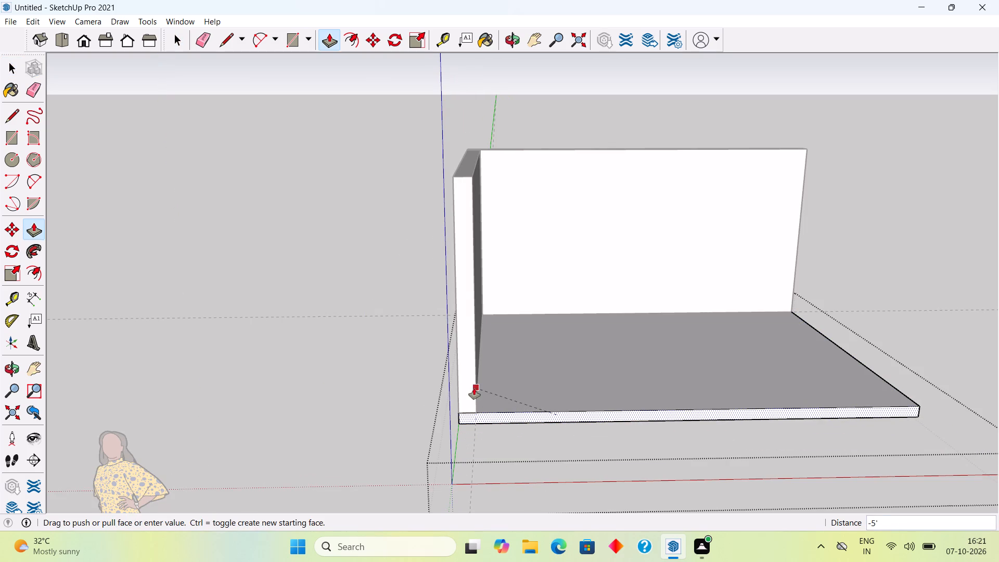
left_click(474, 388)
key("space")
left_click(381, 355)
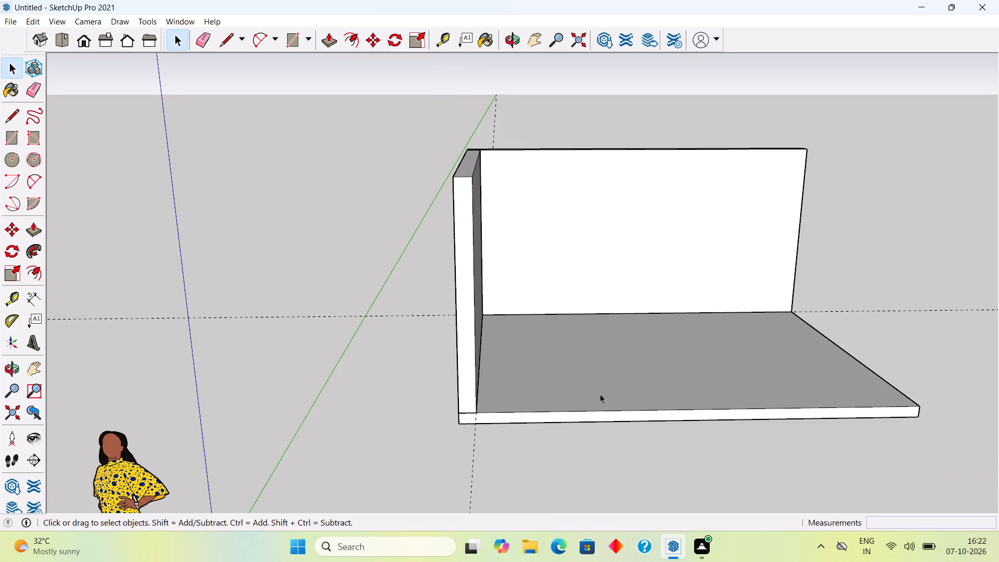
Inspect the slab and both walls from several angles.
scroll(706, 432, "down", 3)
scroll(749, 423, "down", 1)
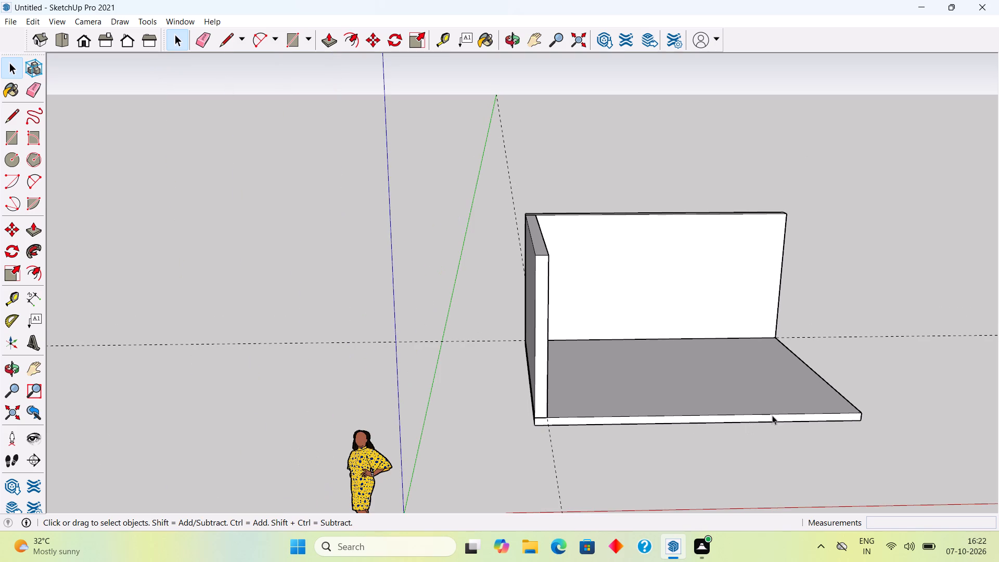
scroll(840, 385, "up", 3)
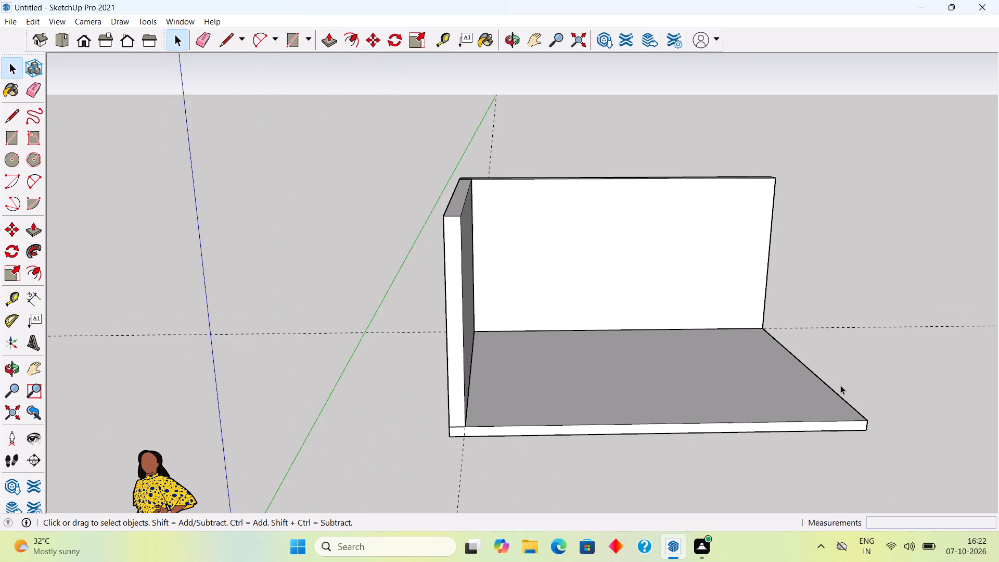
middle_click_drag(840, 385, 829, 386)
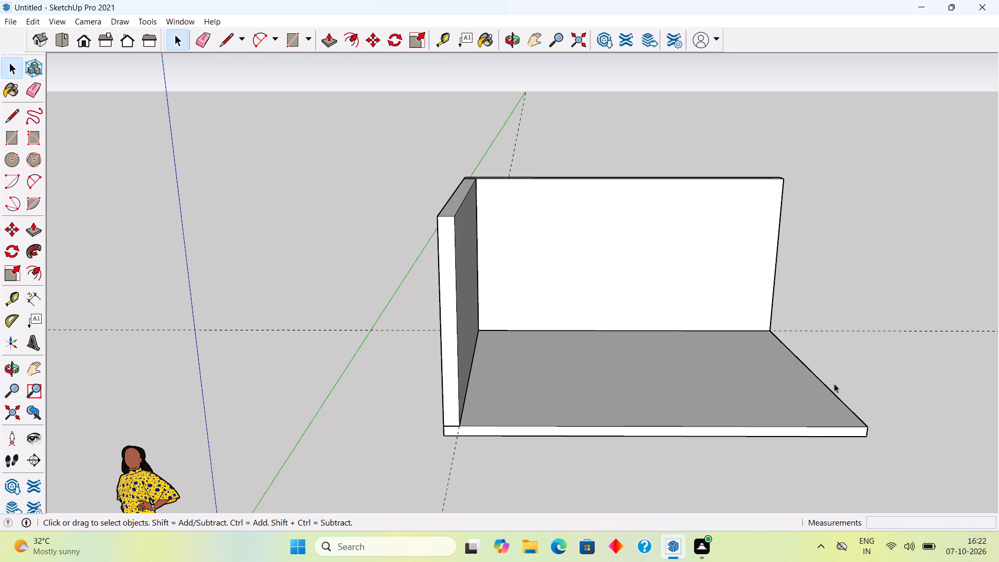
scroll(834, 384, "down", 1)
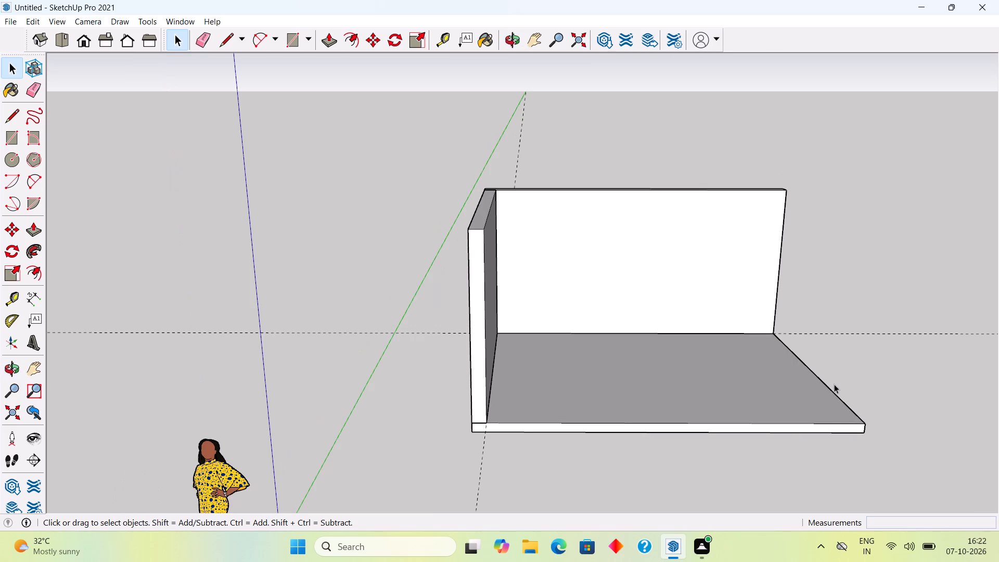
middle_click_drag(836, 402, 658, 490)
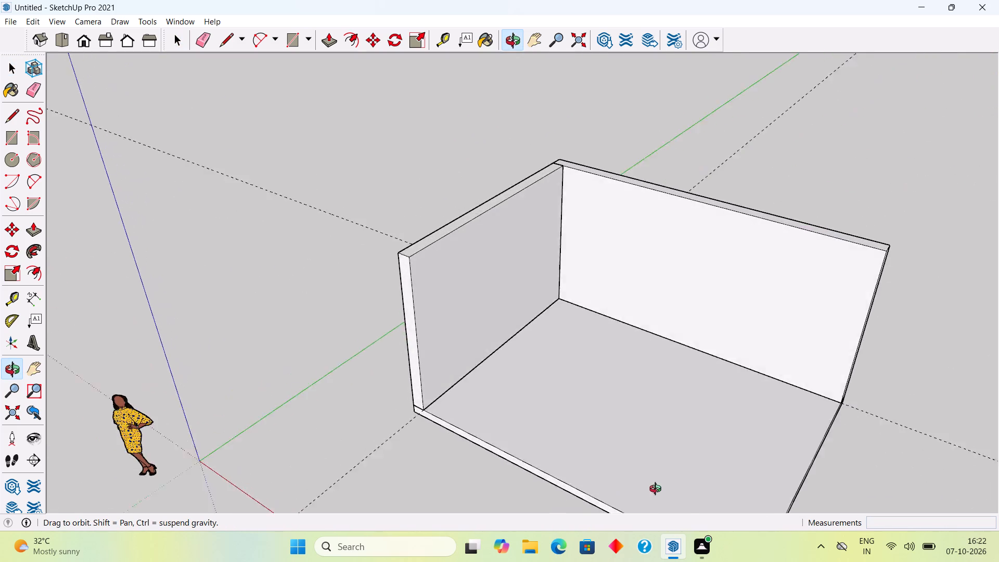
middle_click_drag(658, 490, 822, 482)
scroll(822, 482, "down", 2)
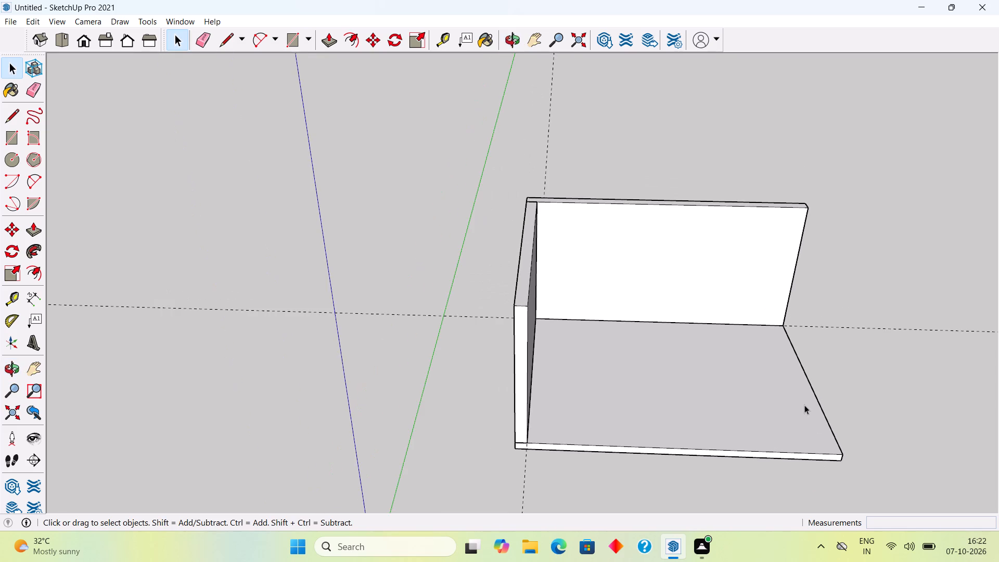
scroll(802, 402, "up", 4)
middle_click_drag(824, 413, 828, 381)
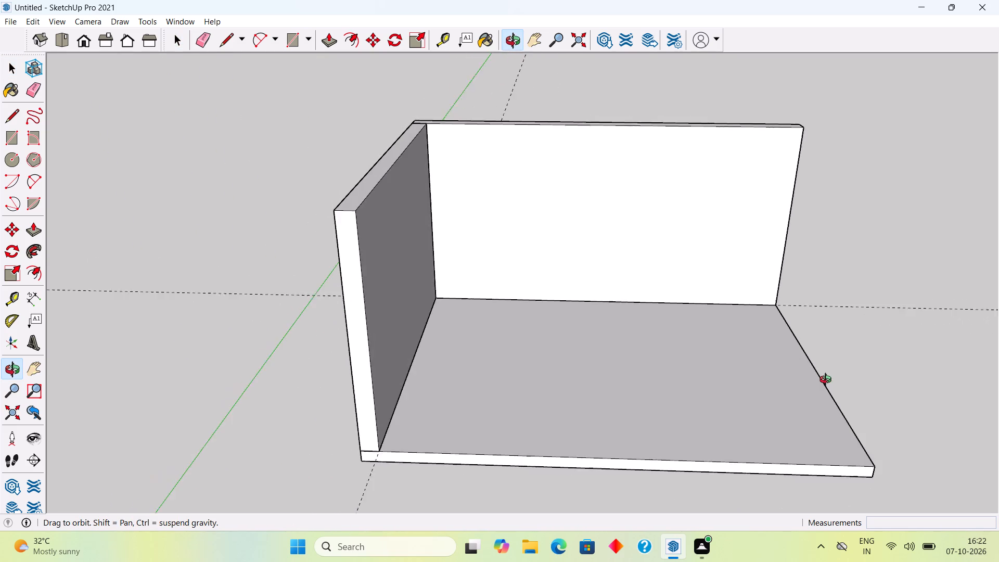
middle_click_drag(828, 381, 858, 412)
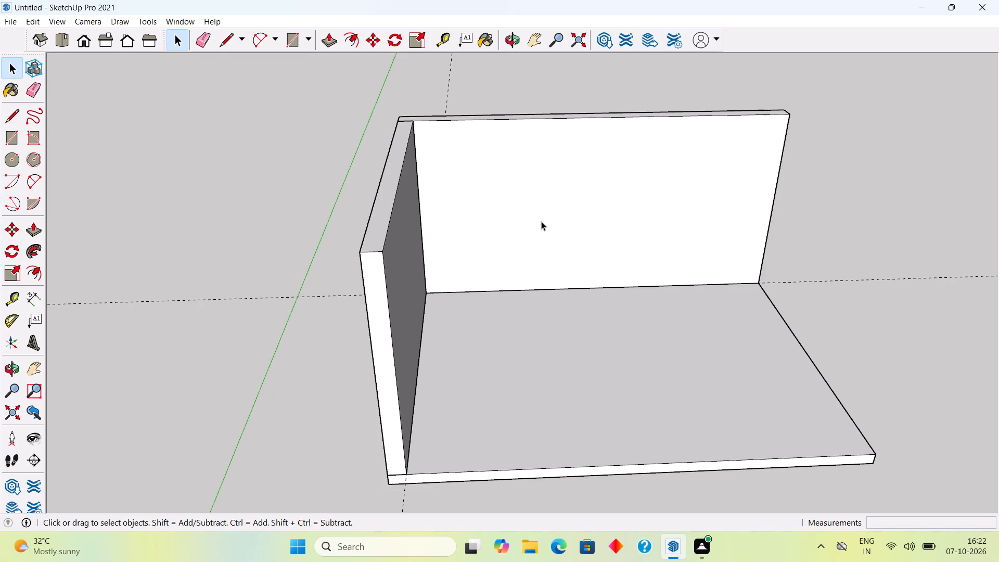
Draw a 19' 3" by 10' rectangle covering the rear wall's inner face, from the side wall to the wall's free end.
key("r")
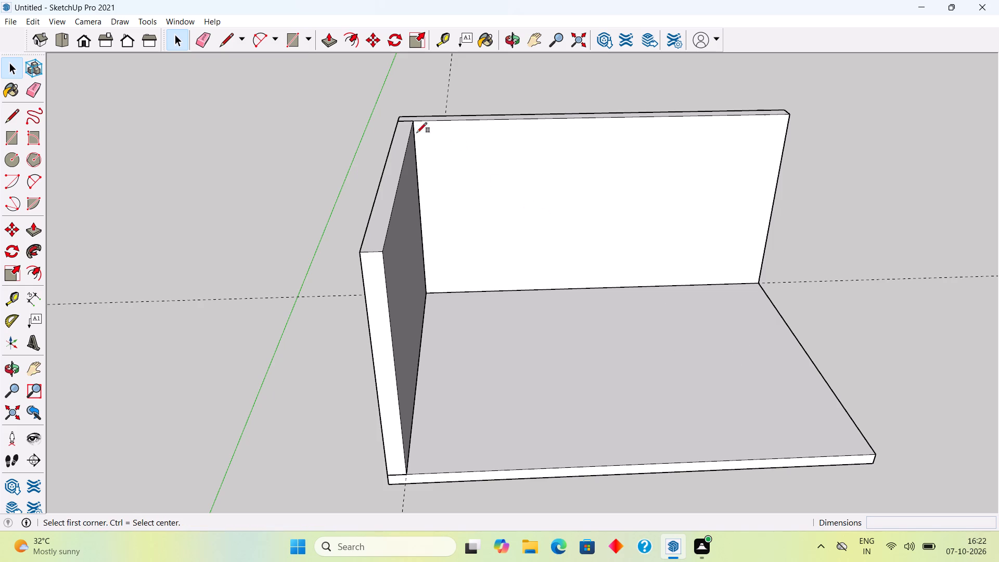
left_click(414, 124)
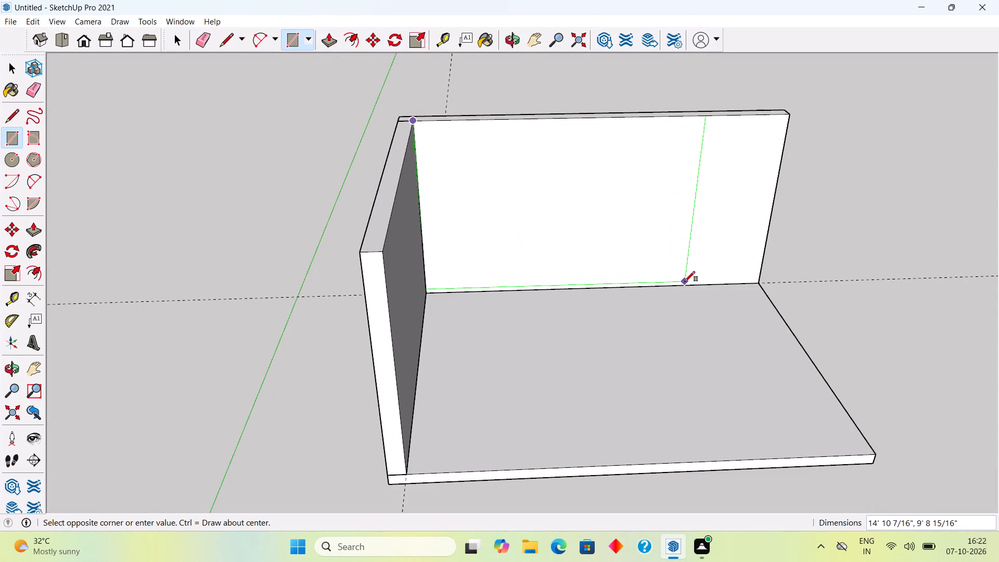
left_click(759, 283)
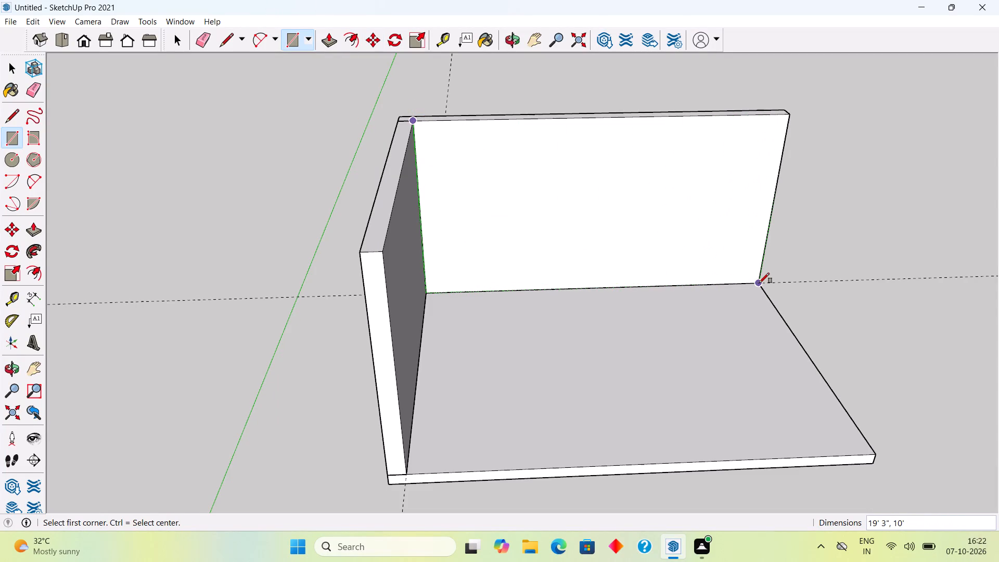
Push/Pull the rectangle on the rear wall 0.6' out over the slab.
key("space")
type("p")
left_click(719, 265)
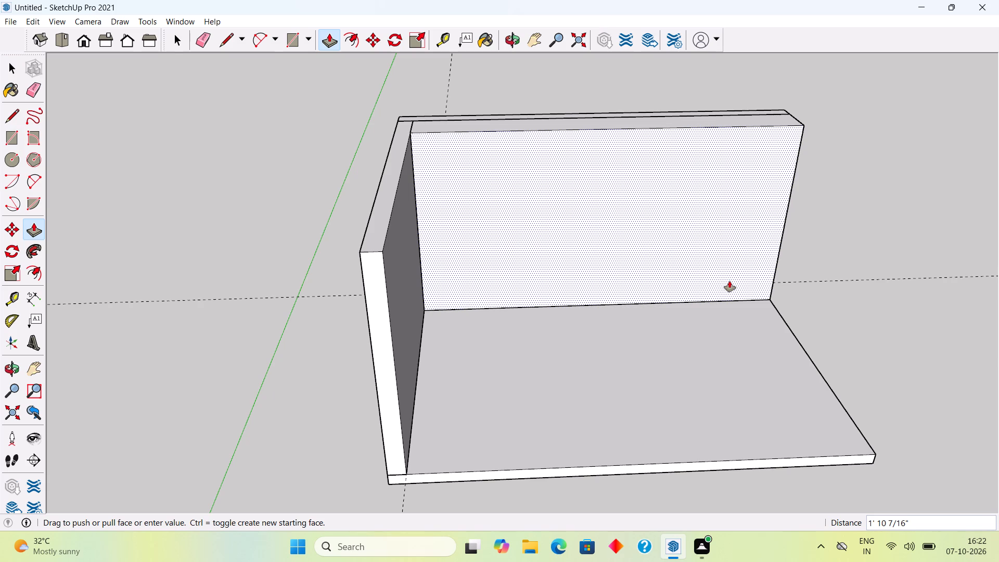
type(".6'")
key("Return")
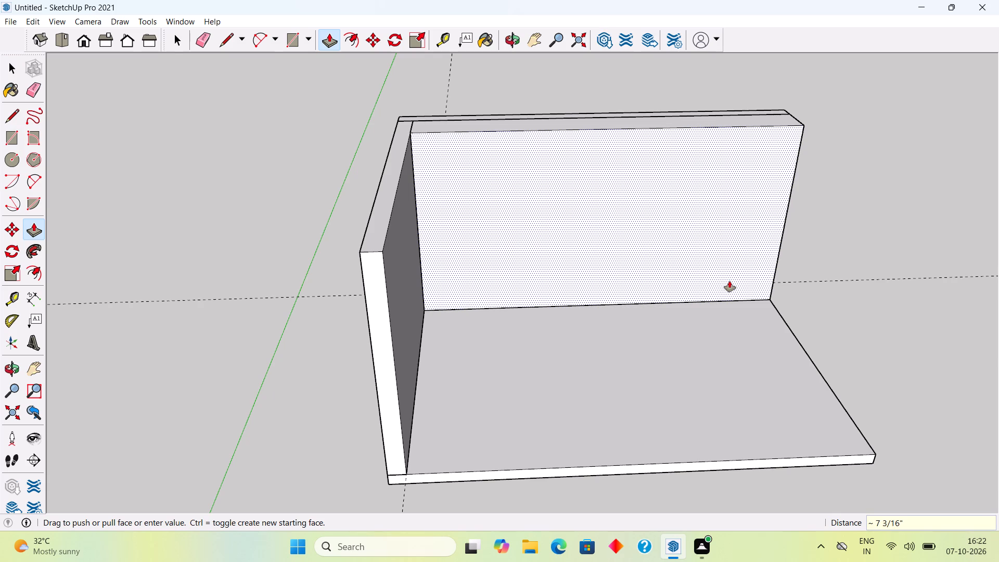
key("space")
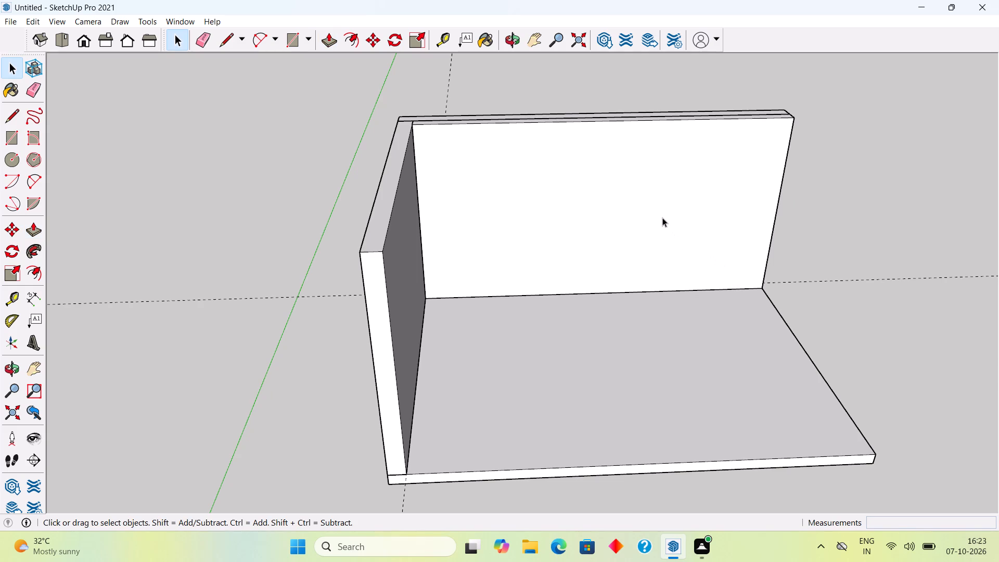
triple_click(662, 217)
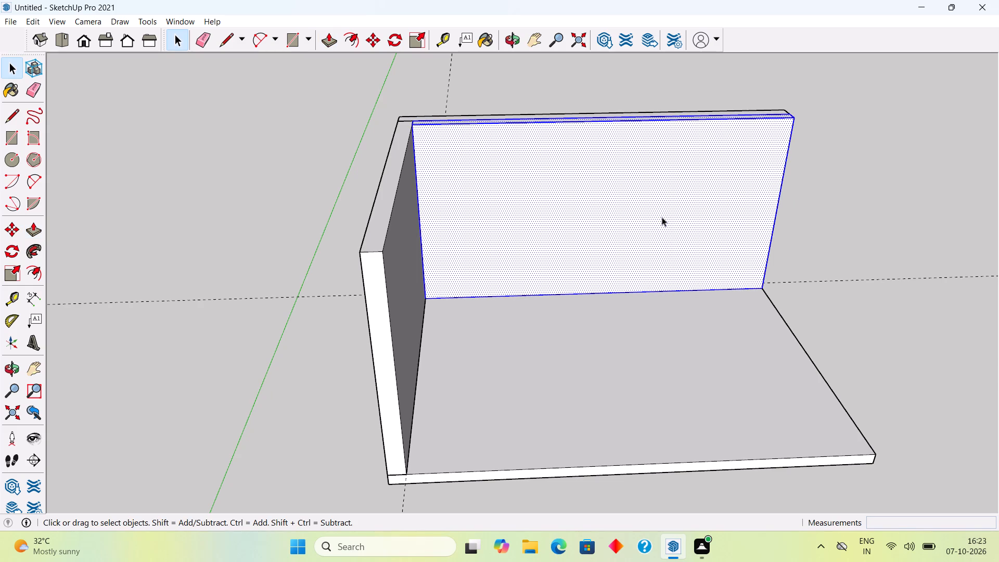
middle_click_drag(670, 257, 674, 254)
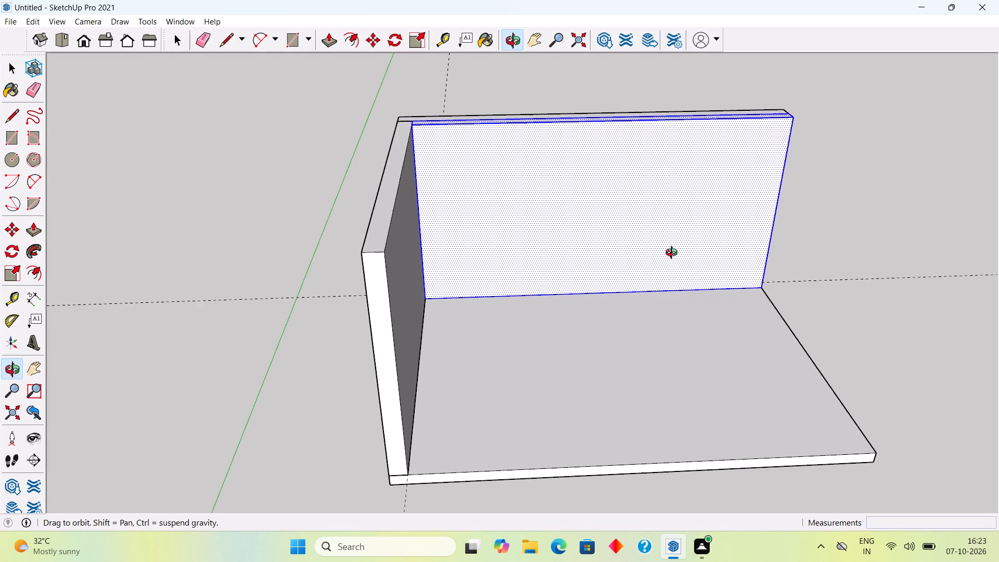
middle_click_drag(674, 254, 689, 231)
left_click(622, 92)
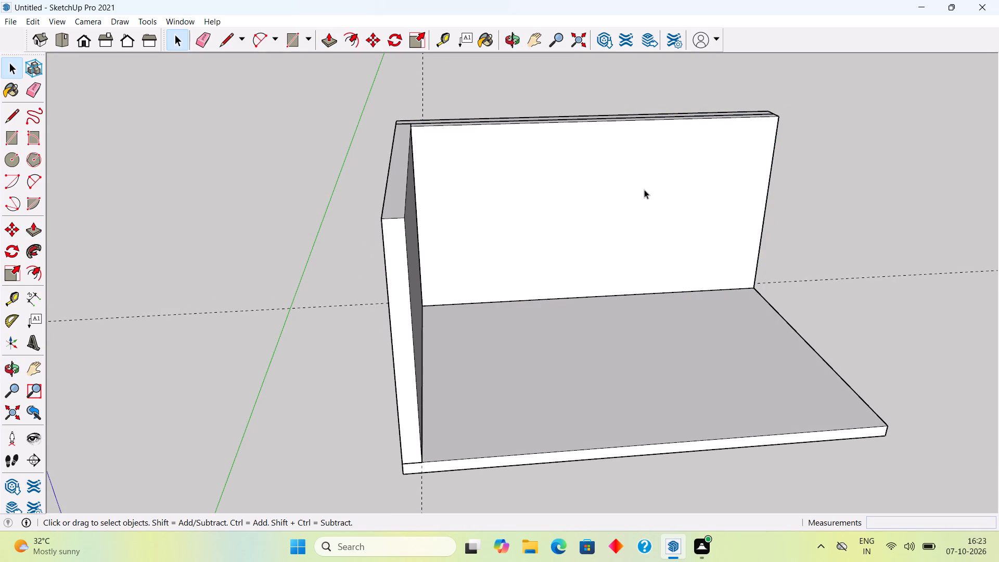
Place a vertical guide on the rear panel's face, 1' from the side wall, with the Tape Measure tool.
scroll(658, 212, "up", 2)
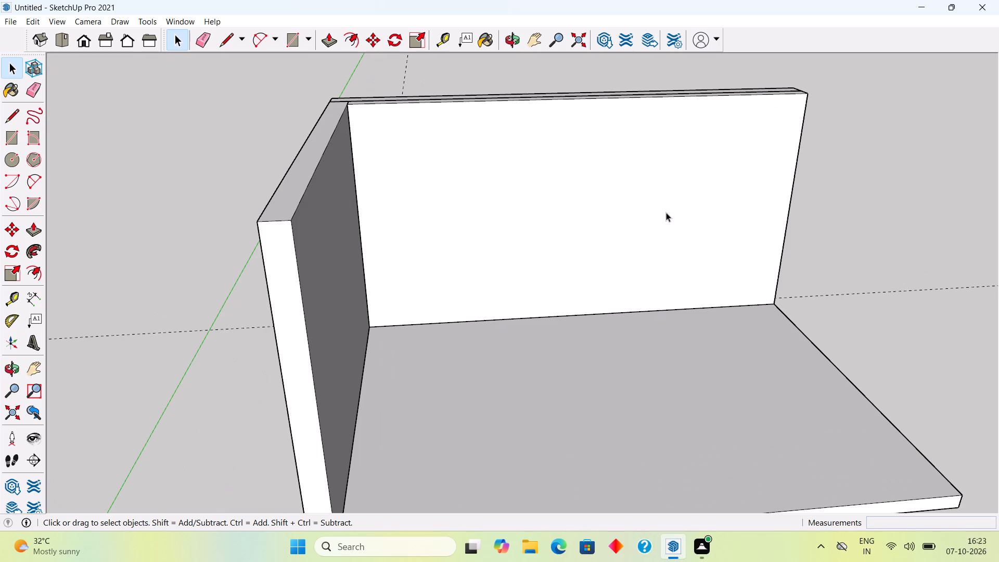
scroll(798, 220, "up", 4)
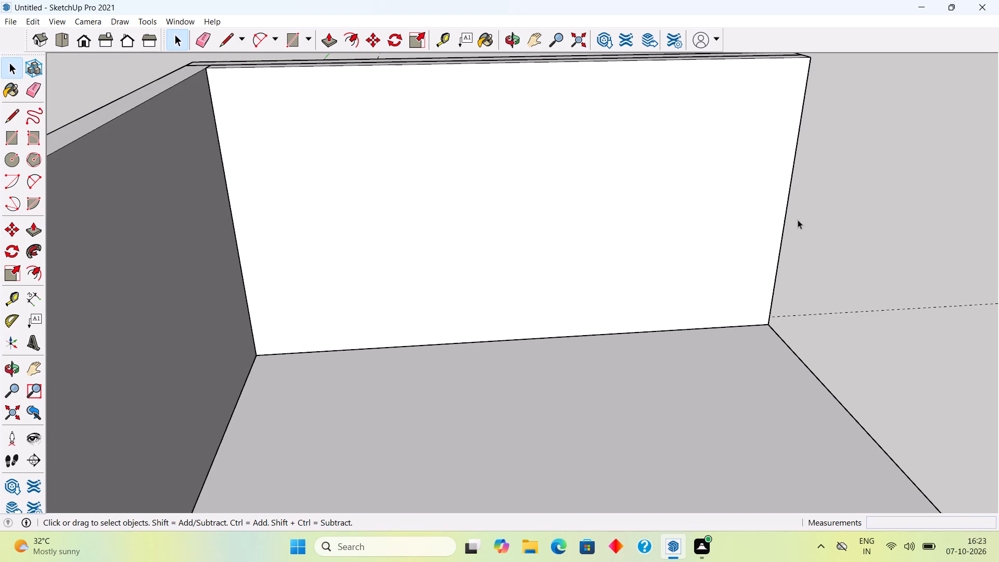
scroll(798, 220, "down", 3)
key("t")
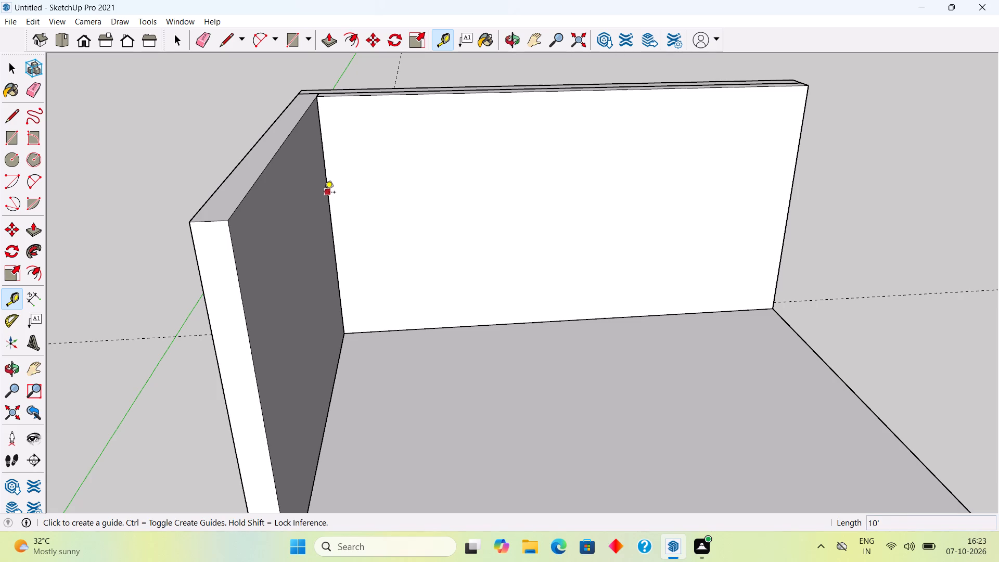
scroll(323, 200, "down", 8)
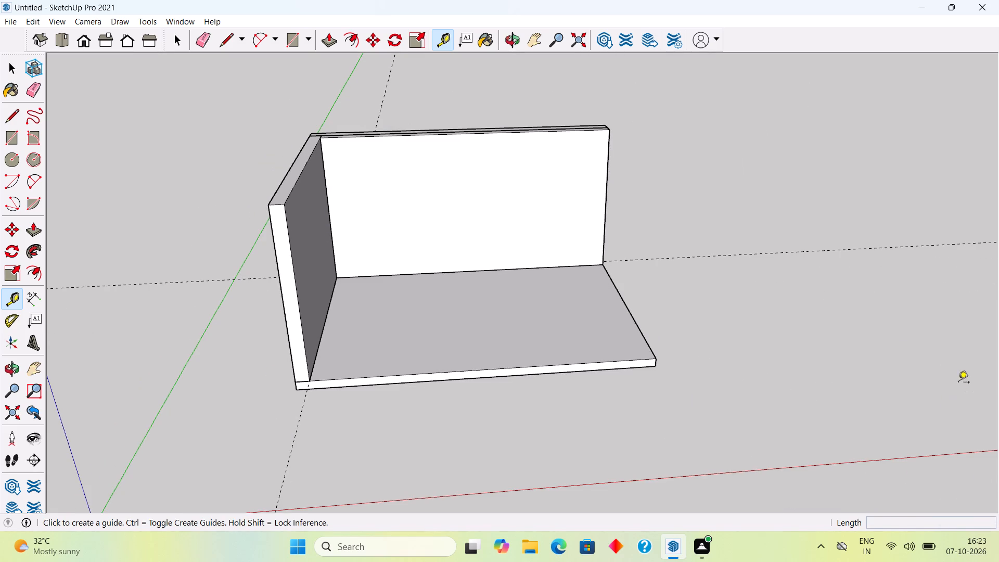
scroll(632, 233, "up", 5)
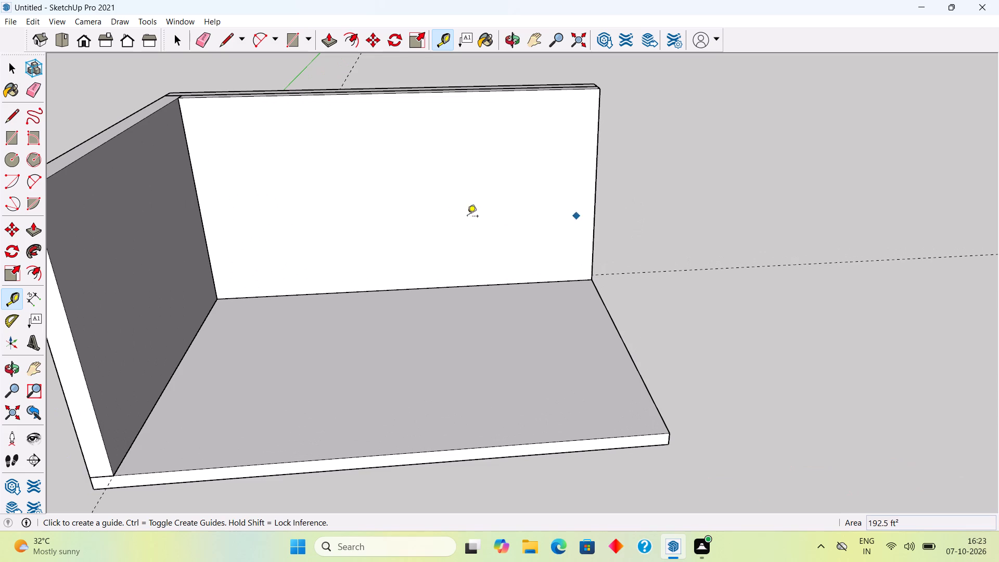
left_click(193, 165)
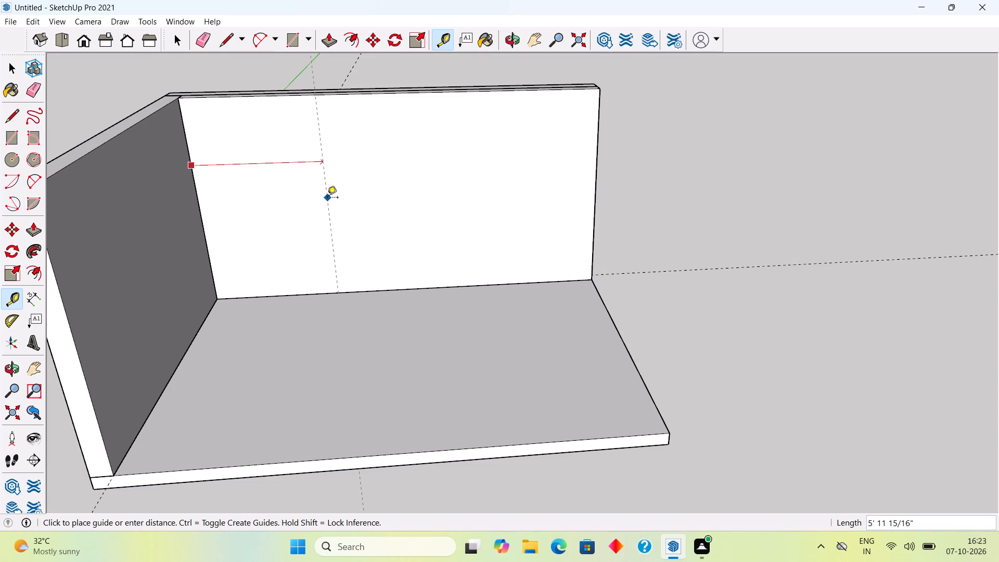
type("1'")
key("Return")
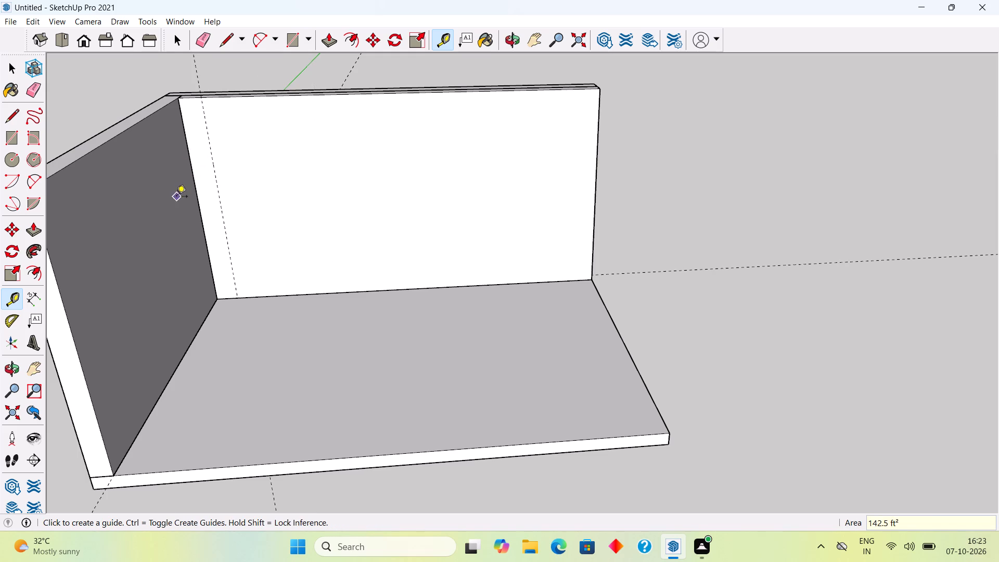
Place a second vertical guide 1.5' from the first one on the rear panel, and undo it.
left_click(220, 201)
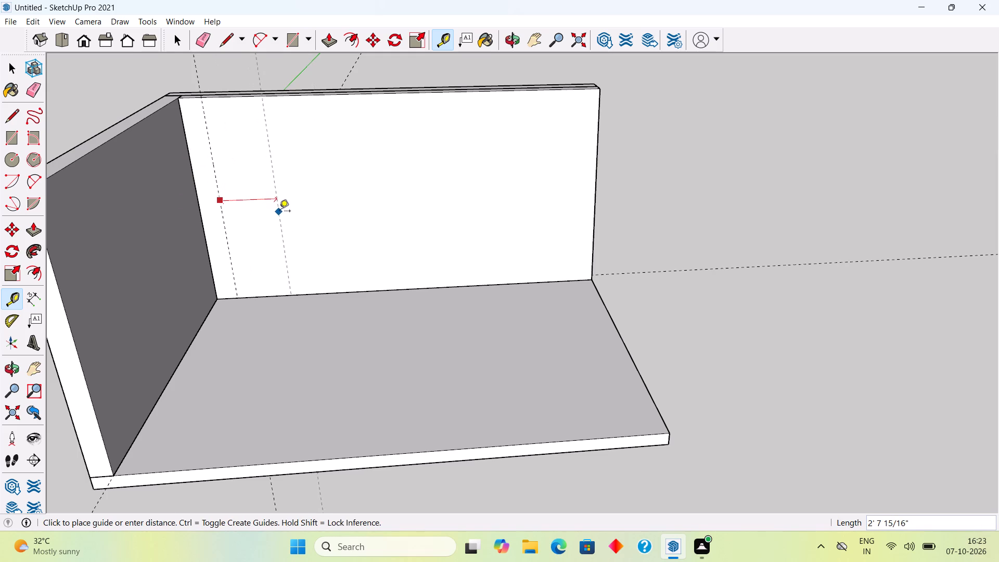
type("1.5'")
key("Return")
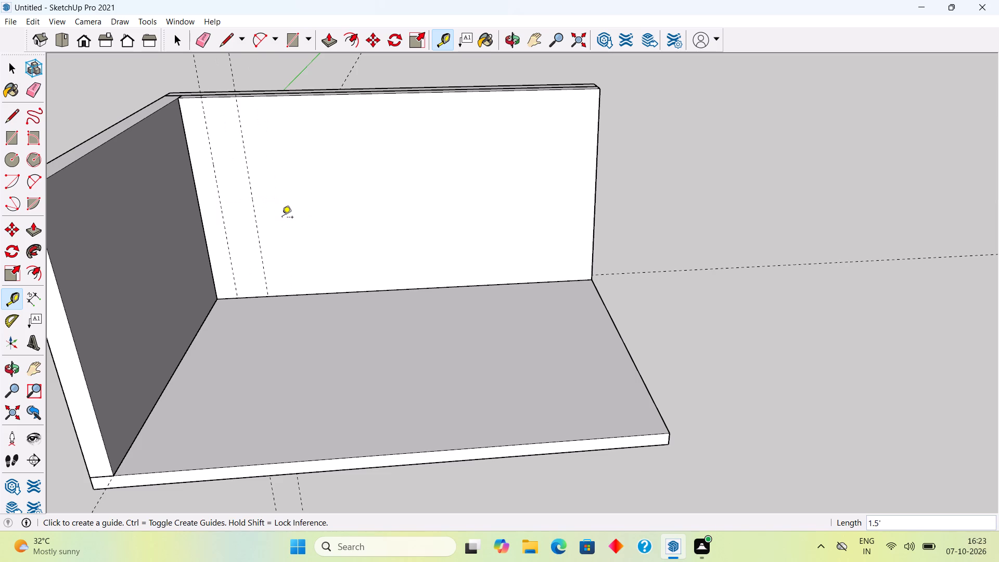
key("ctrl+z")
Place a second vertical guide on the rear panel, 2' from the first guide, away from the side wall.
left_click(233, 267)
type("2'")
key("Return")
Place a third vertical guide on the rear panel, 6" from the second guide, away from the side wall.
middle_click_drag(287, 252, 333, 182)
left_click(261, 272)
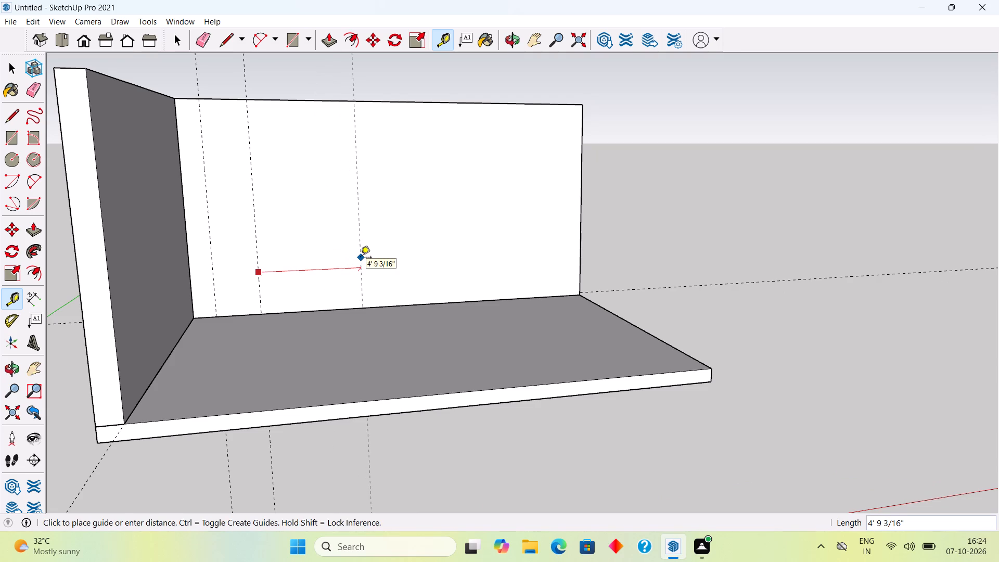
type("6\"")
key("Return")
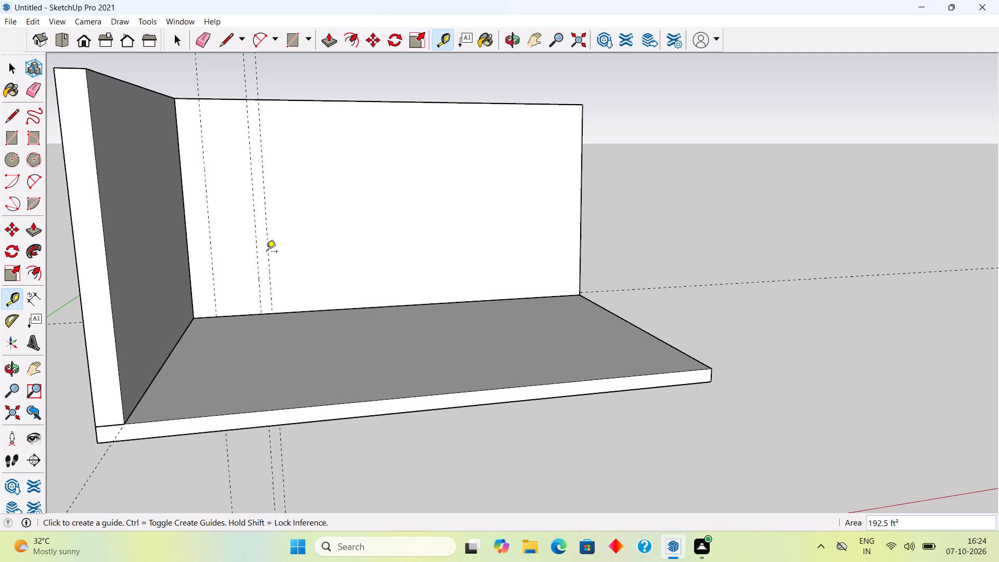
Place a fourth vertical guide on the rear panel, 1.5' beyond the third guide.
left_click(266, 225)
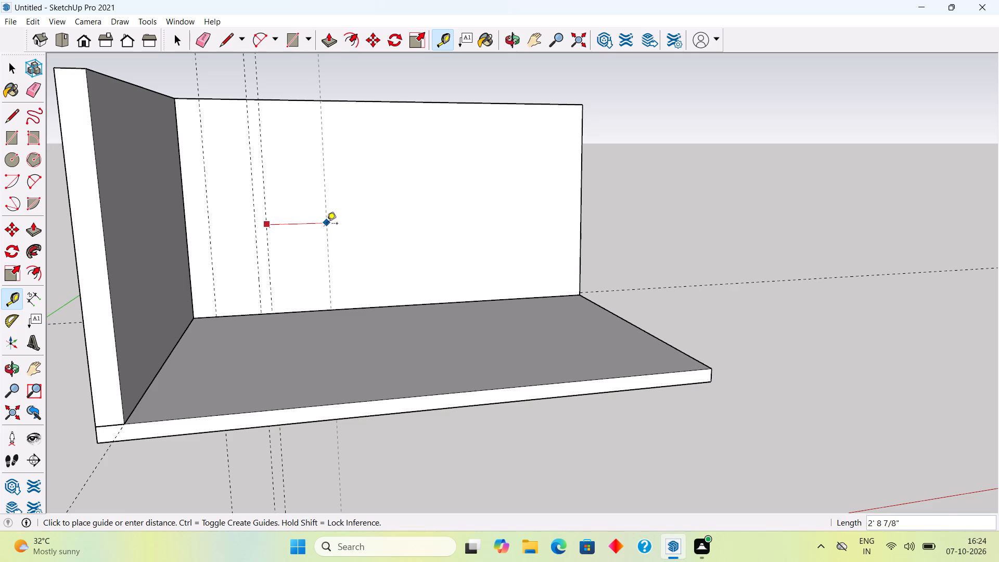
type("1.5'")
key("Return")
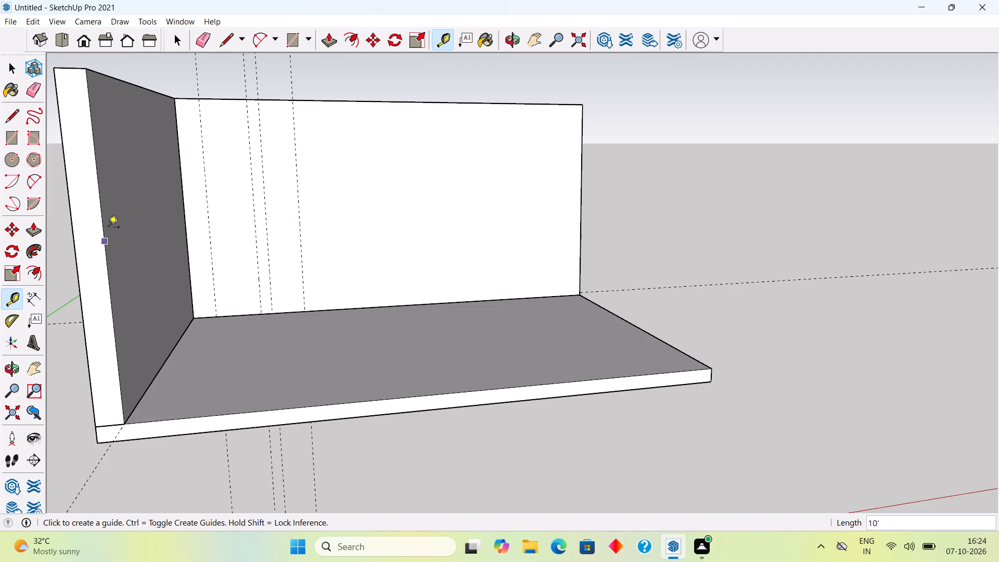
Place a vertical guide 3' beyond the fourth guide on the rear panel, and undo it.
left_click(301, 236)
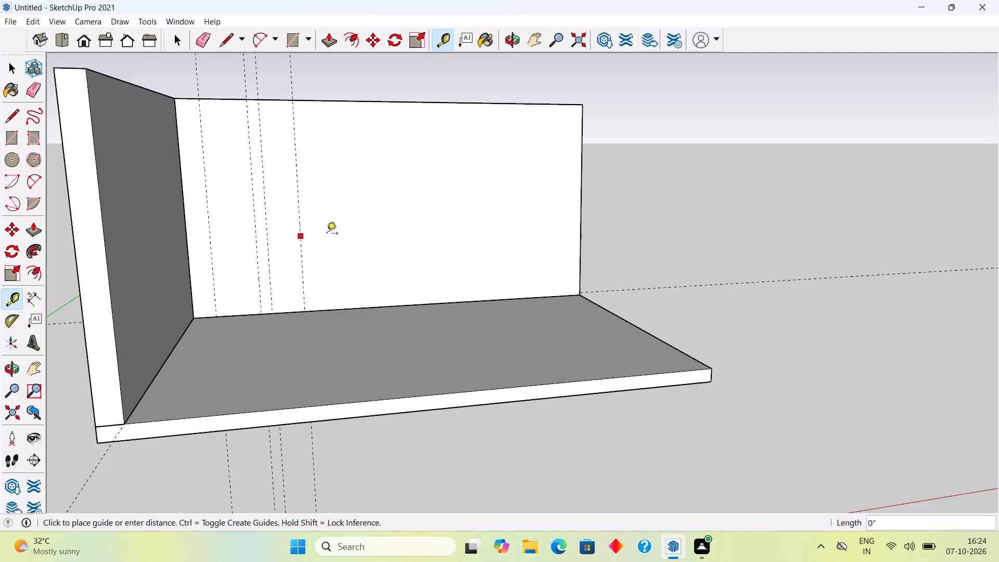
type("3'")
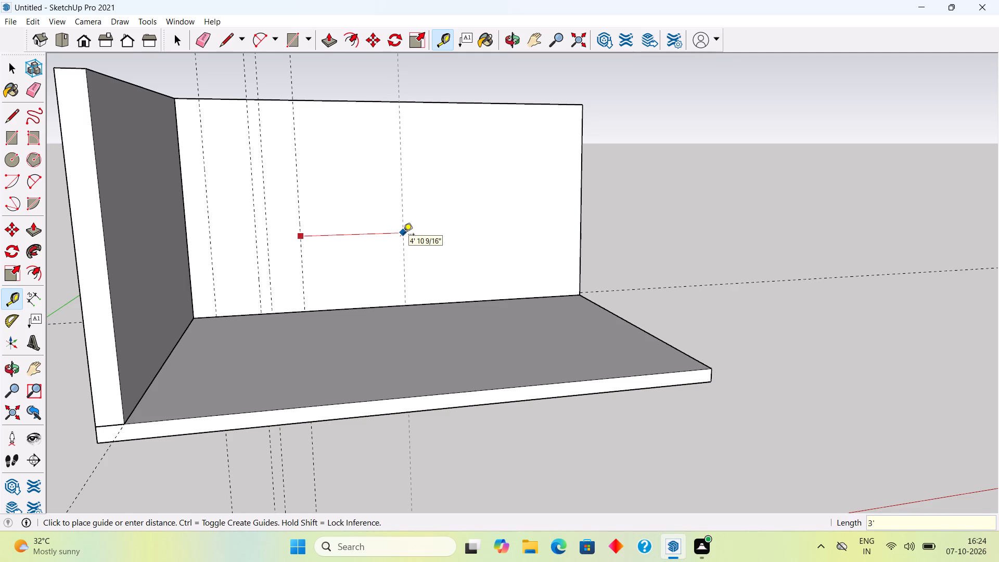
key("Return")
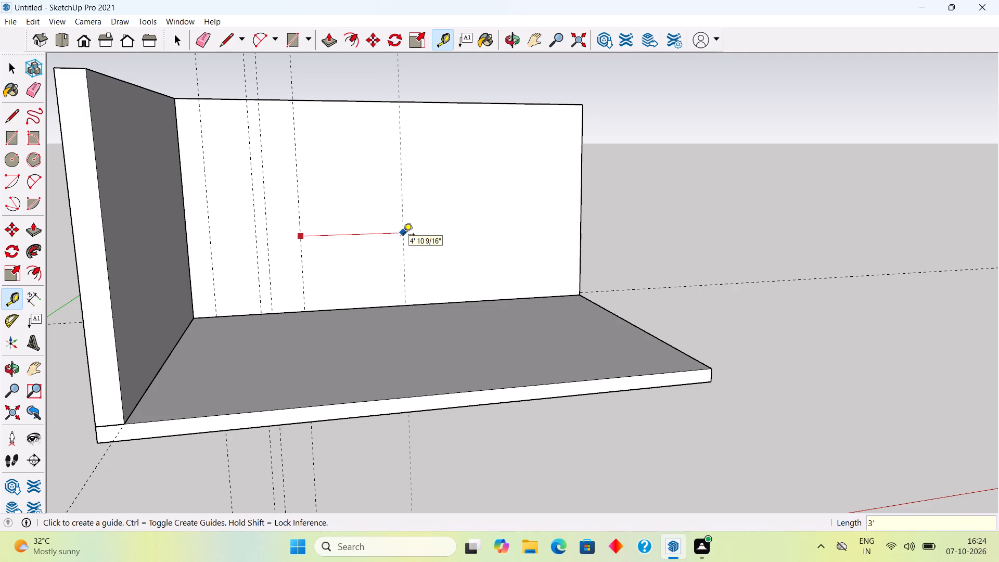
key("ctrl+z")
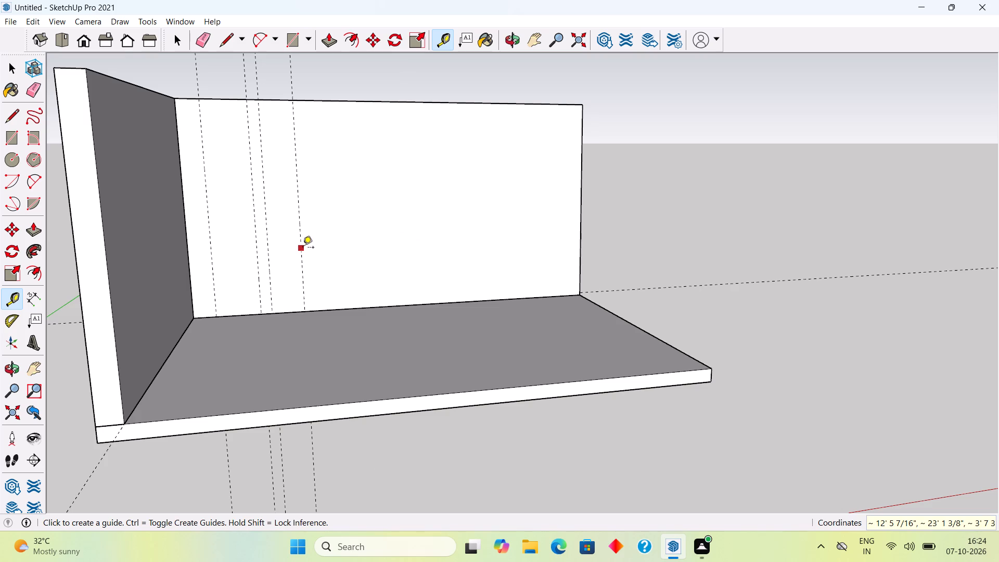
Place a fifth vertical guide on the rear panel, 4' beyond the fourth guide.
left_click(303, 248)
type("4'")
key("Return")
Place a sixth vertical guide on the rear panel, 1' beyond the fifth guide.
middle_click_drag(407, 234, 391, 277)
scroll(371, 159, "up", 4)
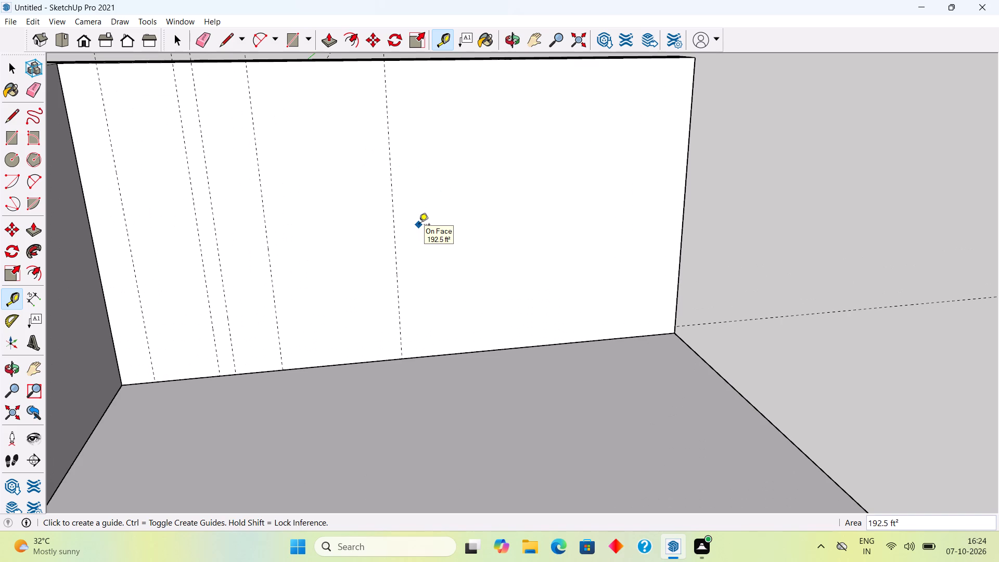
left_click(396, 269)
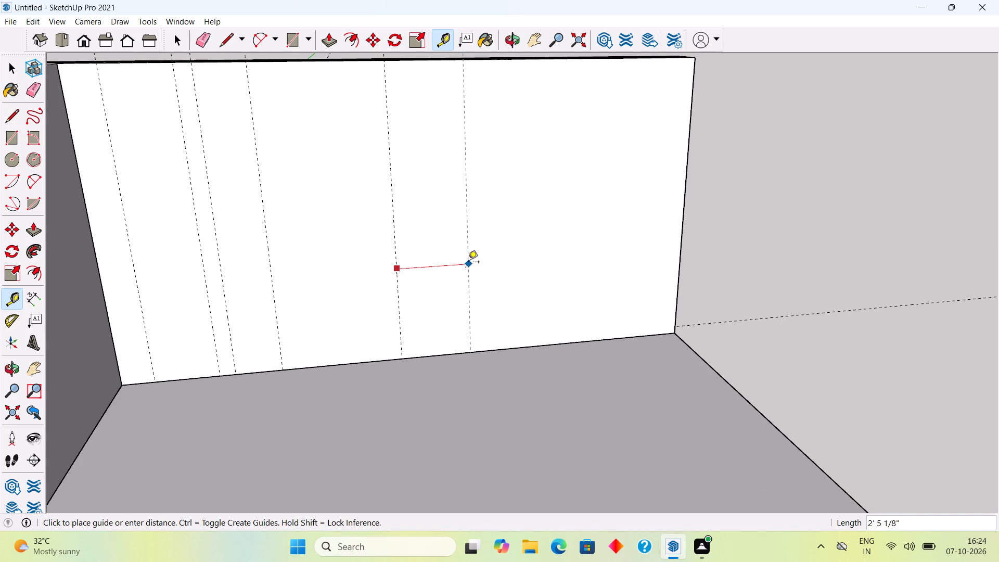
type("1'")
key("Return")
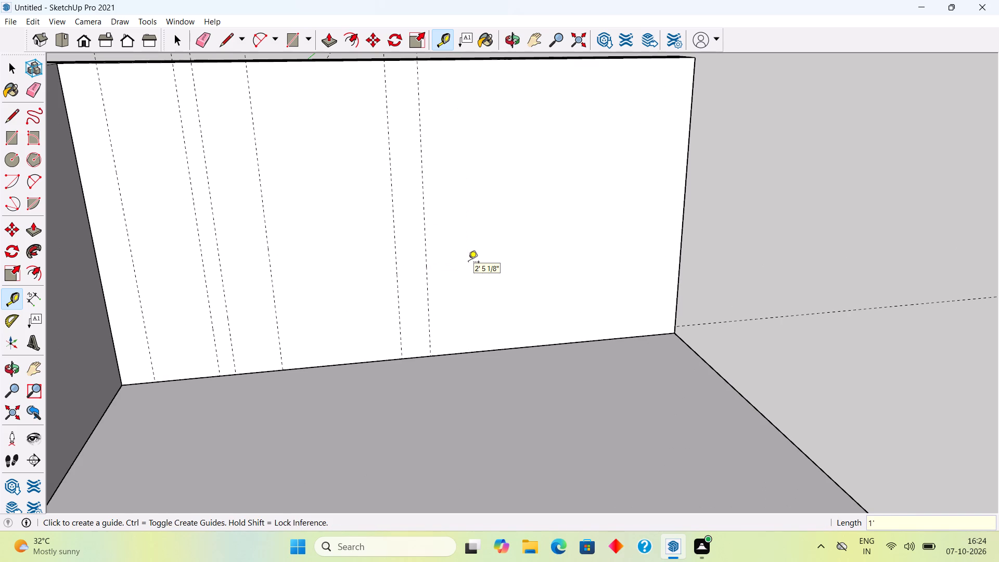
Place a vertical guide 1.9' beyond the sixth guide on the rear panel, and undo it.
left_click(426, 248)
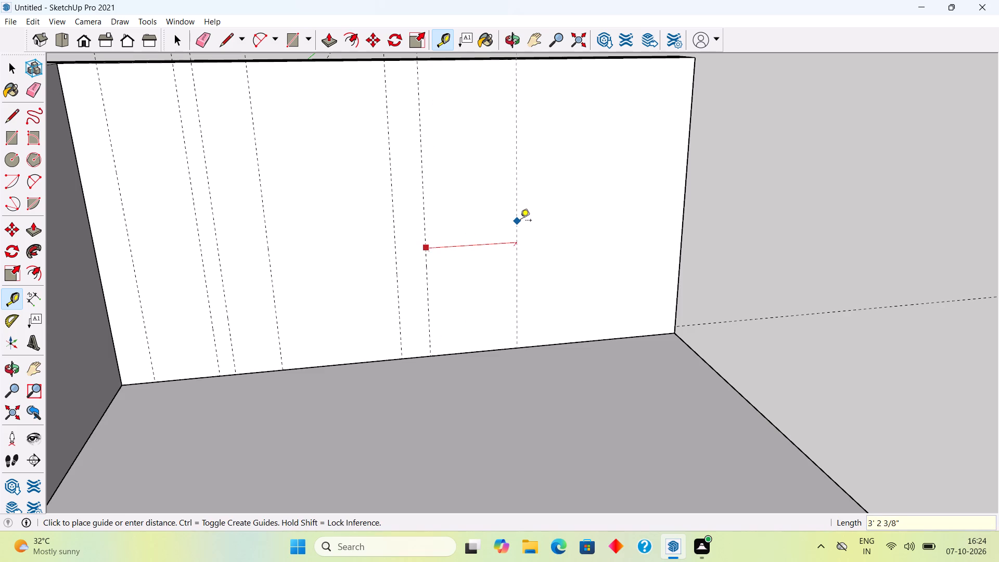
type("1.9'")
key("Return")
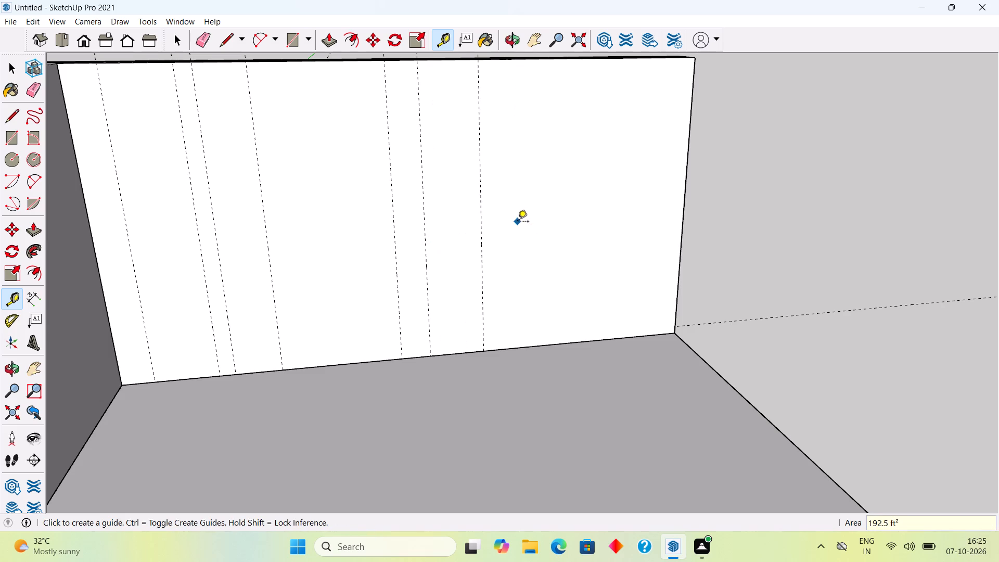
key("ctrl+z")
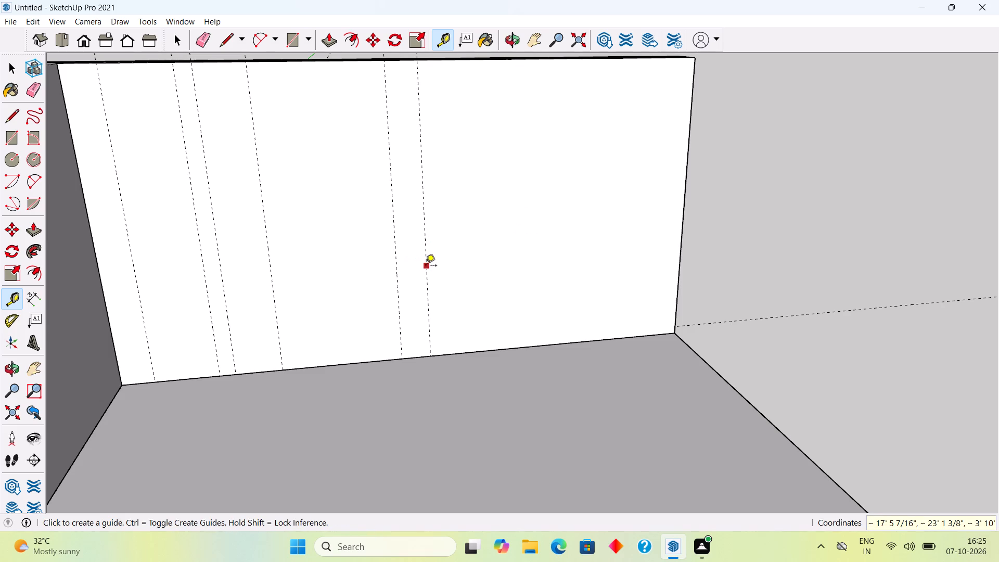
Place a seventh vertical guide on the rear panel, 1.5' beyond the sixth guide.
left_click(426, 266)
type("1.5'")
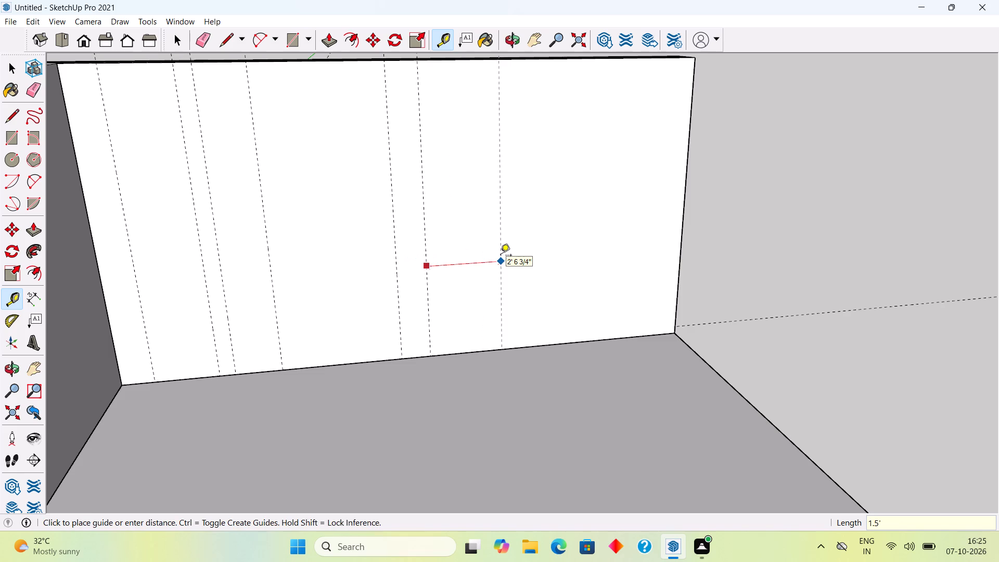
key("Return")
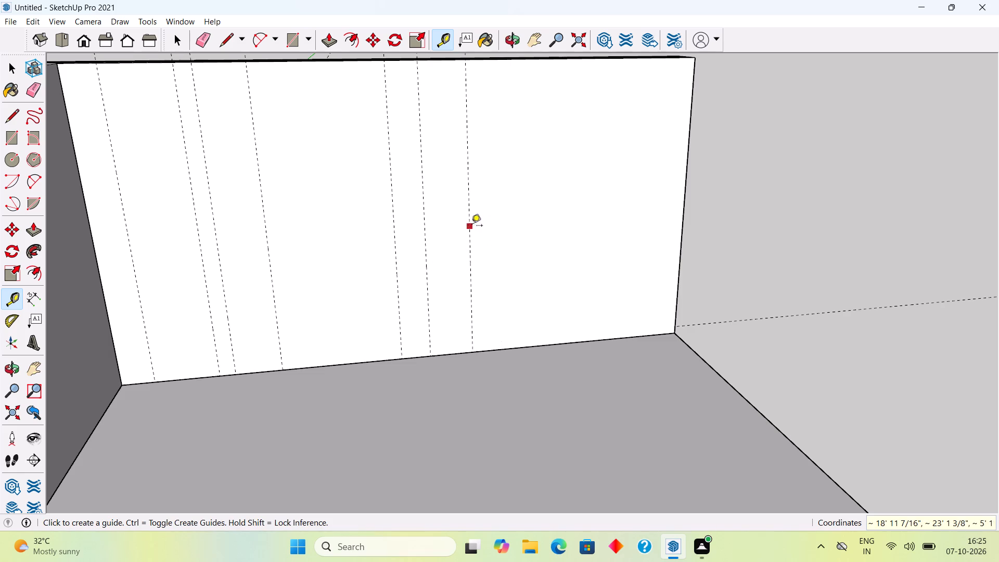
Place an eighth vertical guide on the rear panel, 0.6' beyond the seventh guide.
left_click(467, 236)
type(".6'")
key("Return")
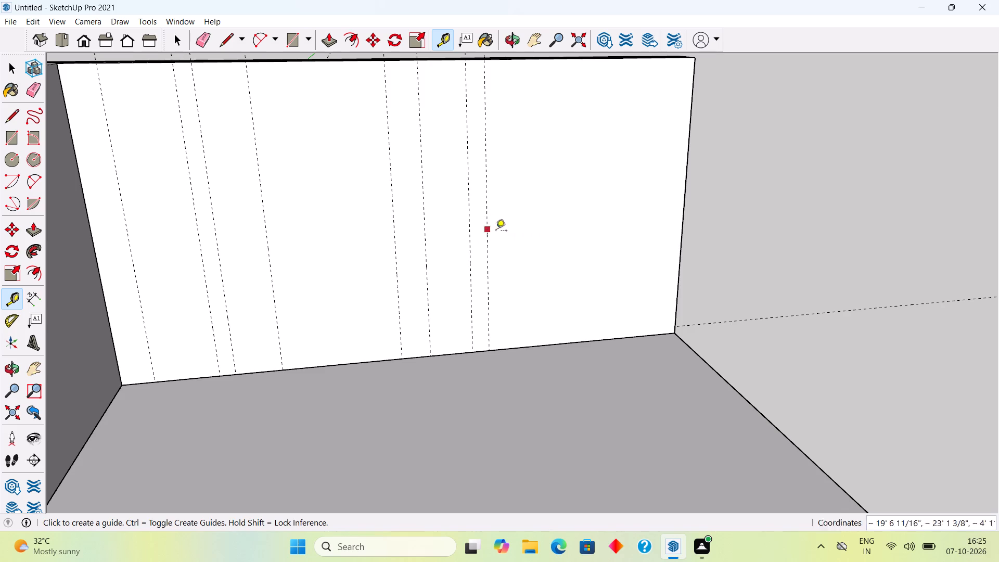
Place a ninth vertical guide on the rear panel, 4" beyond the eighth guide, and leave the Tape Measure tool.
left_click(488, 247)
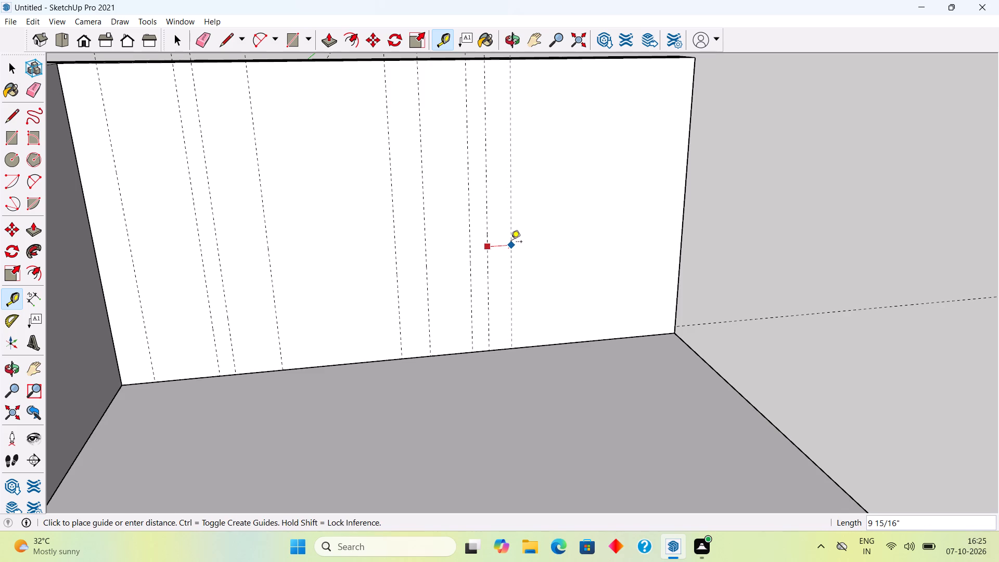
type("4\"")
key("Return")
key("space")
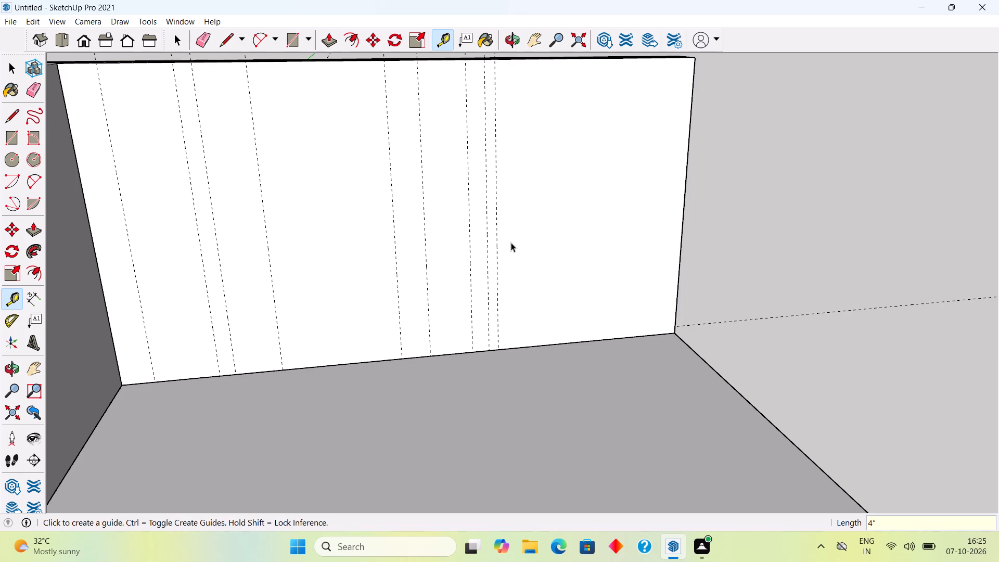
Examine the layout of vertical guides on the rear panel from several viewing angles.
scroll(499, 302, "down", 6)
middle_click_drag(422, 326, 402, 269)
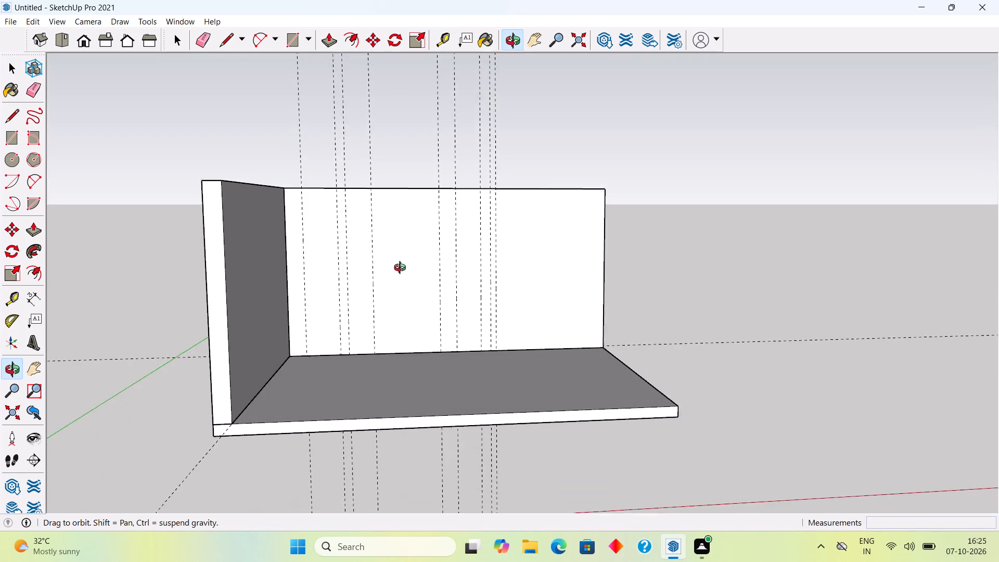
middle_click_drag(402, 269, 417, 305)
scroll(412, 293, "up", 6)
scroll(419, 317, "down", 5)
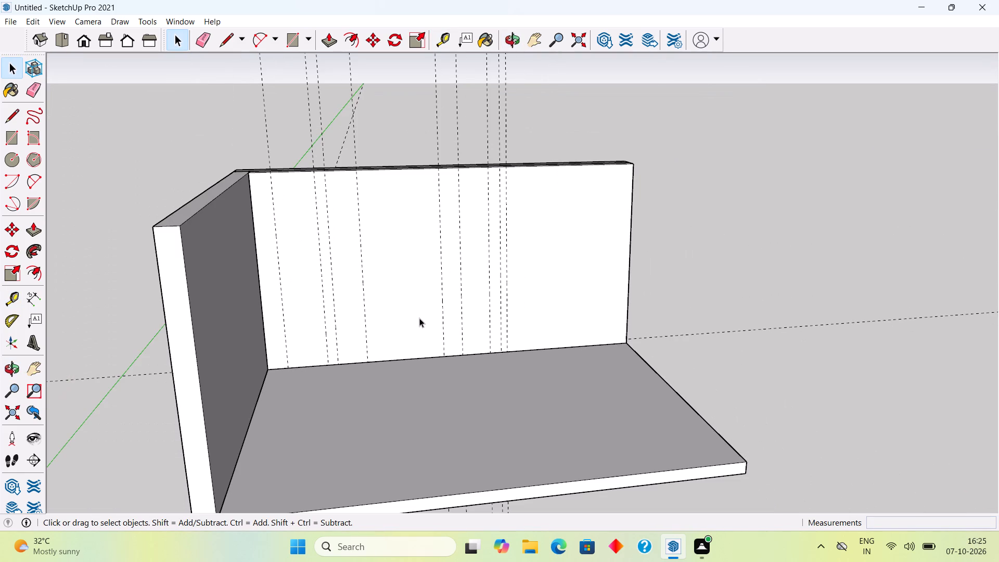
middle_click_drag(419, 367, 294, 504)
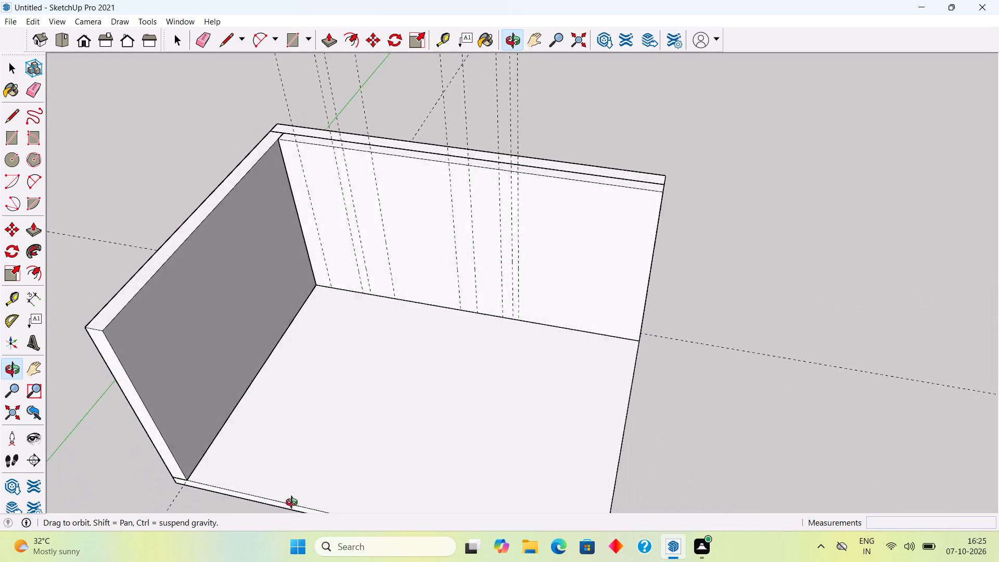
middle_click_drag(294, 504, 380, 488)
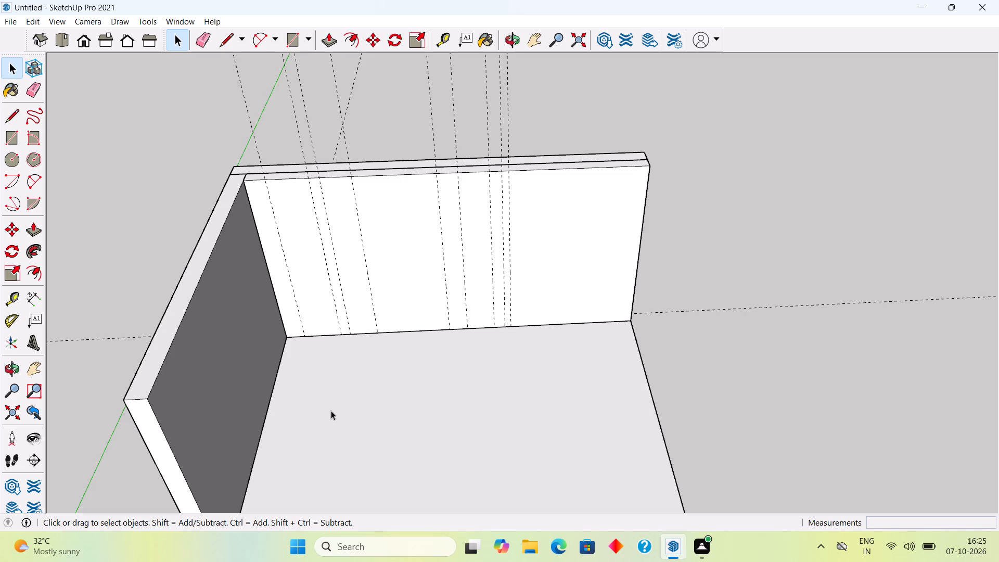
middle_click_drag(396, 289, 382, 228)
middle_click_drag(443, 365, 470, 315)
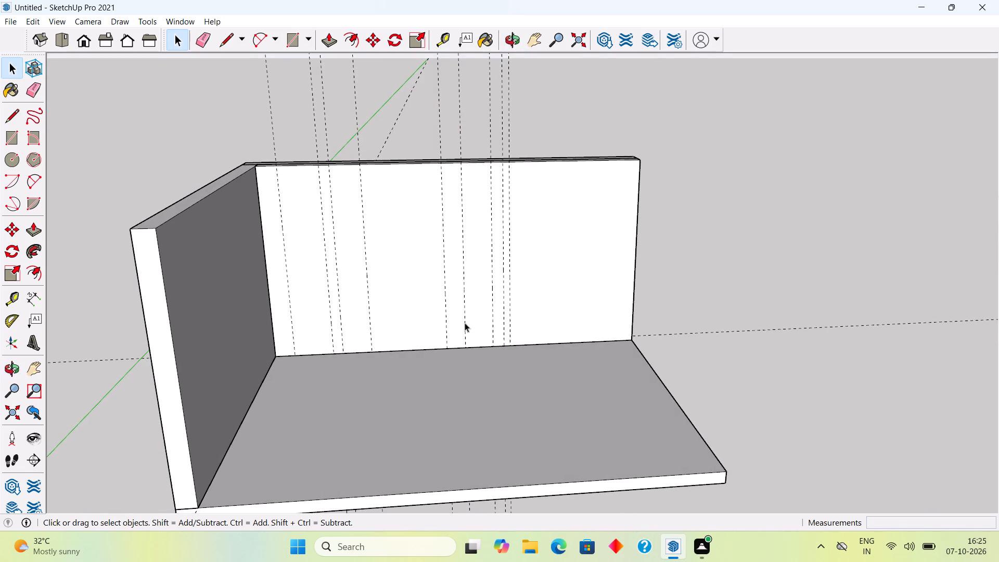
Place a horizontal guide on the rear panel, 6" above its bottom edge at the slab, with the Tape Measure tool.
key("t")
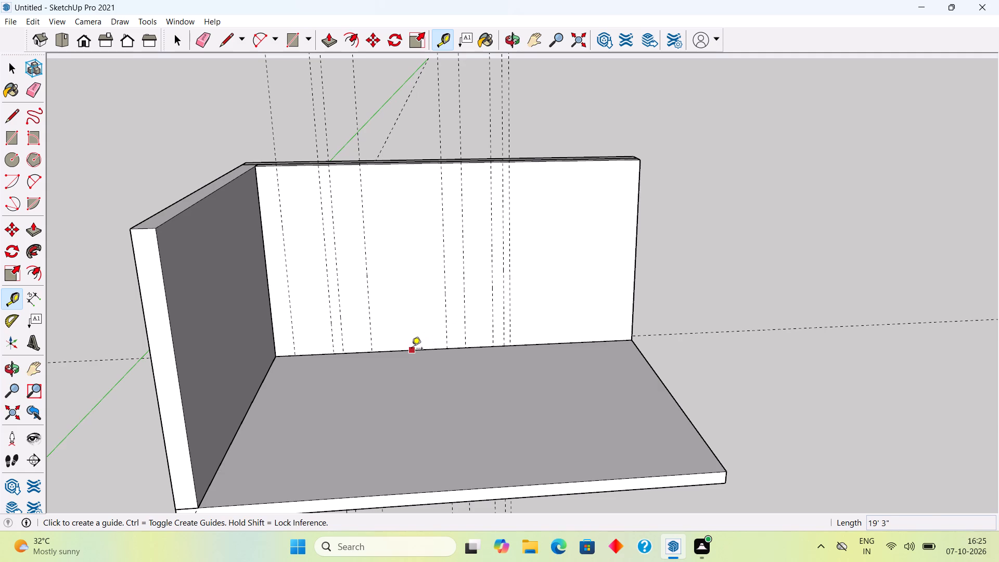
left_click(412, 349)
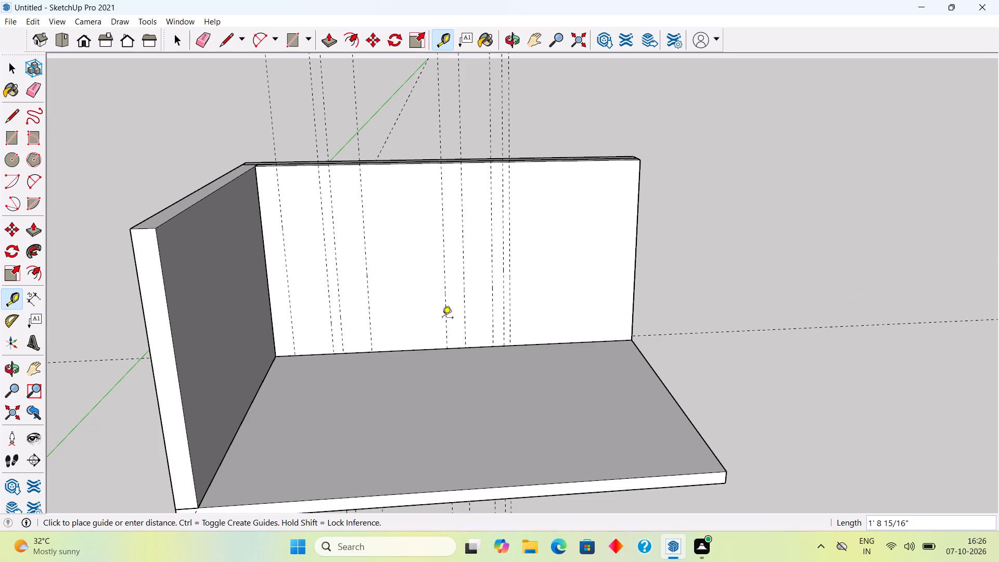
type("6\"")
key("Return")
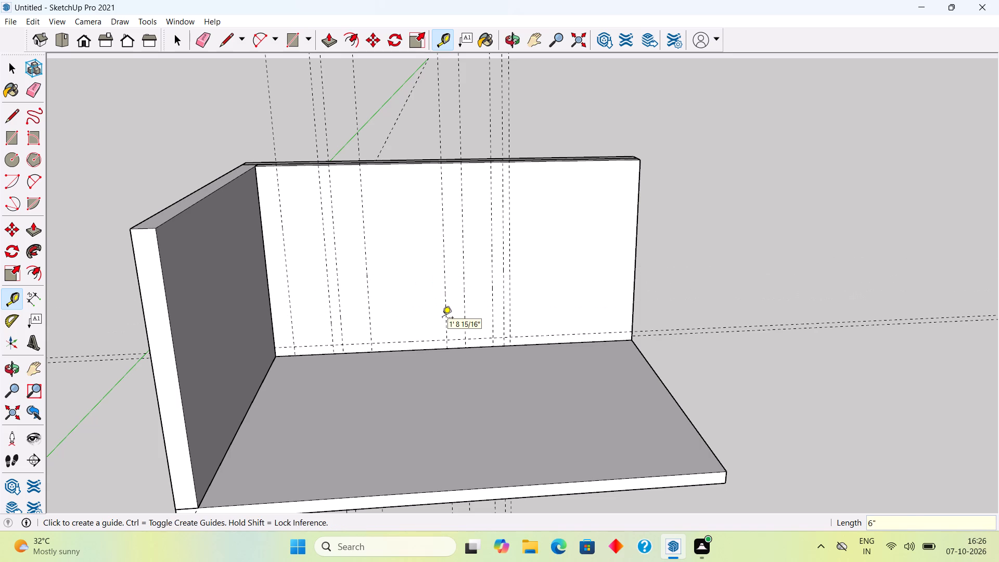
Place a second horizontal guide on the rear panel, 2' above the first horizontal guide.
left_click(428, 342)
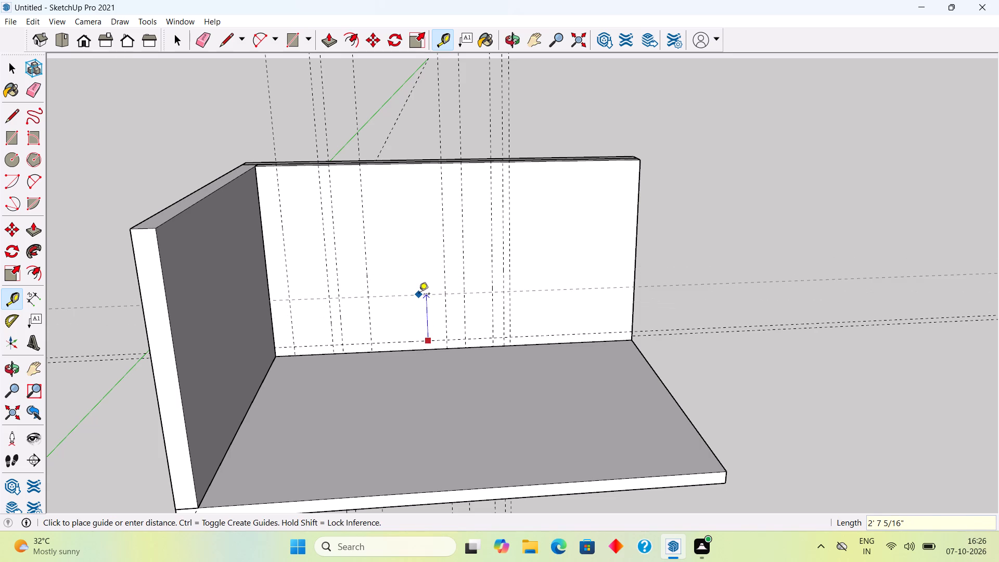
type("2'")
key("Return")
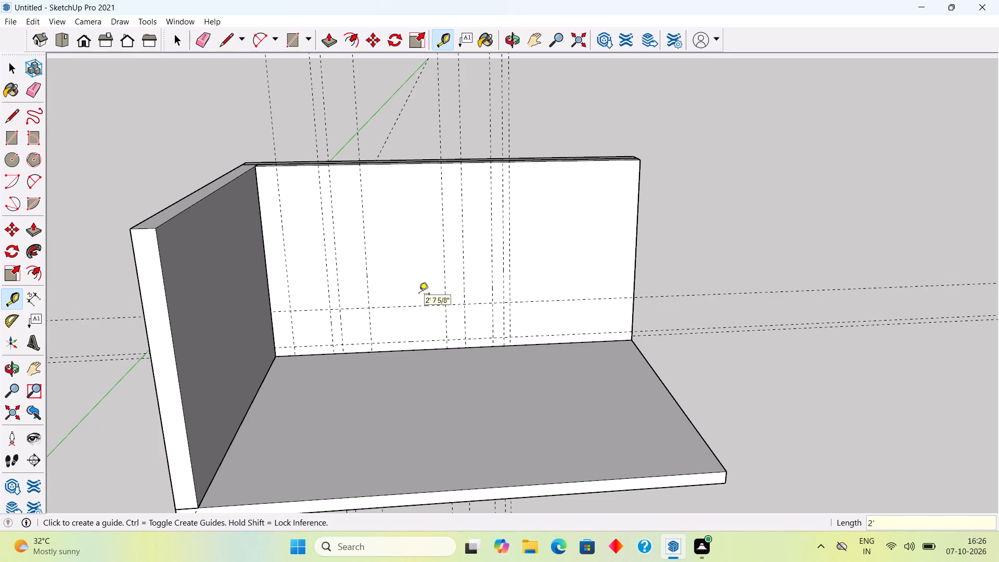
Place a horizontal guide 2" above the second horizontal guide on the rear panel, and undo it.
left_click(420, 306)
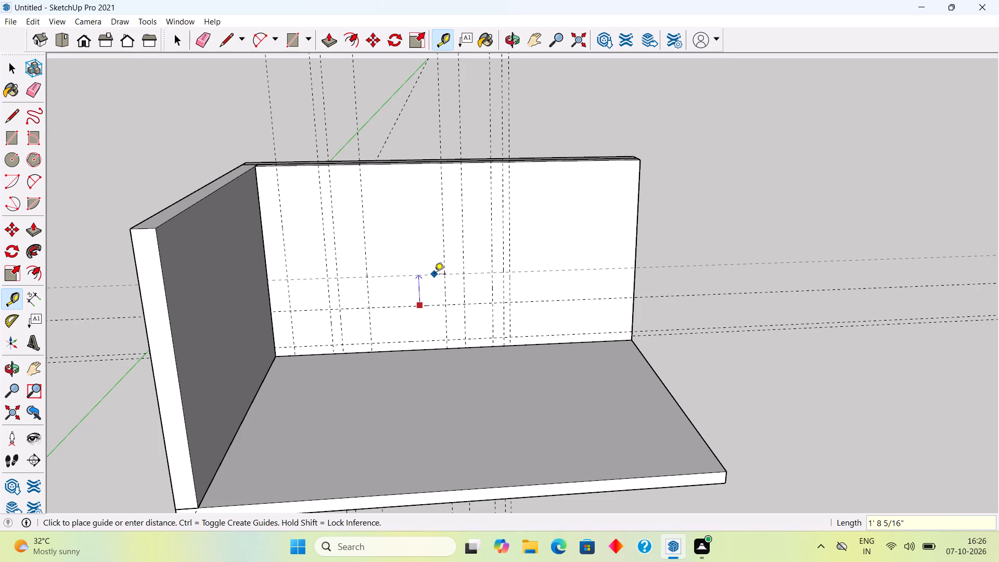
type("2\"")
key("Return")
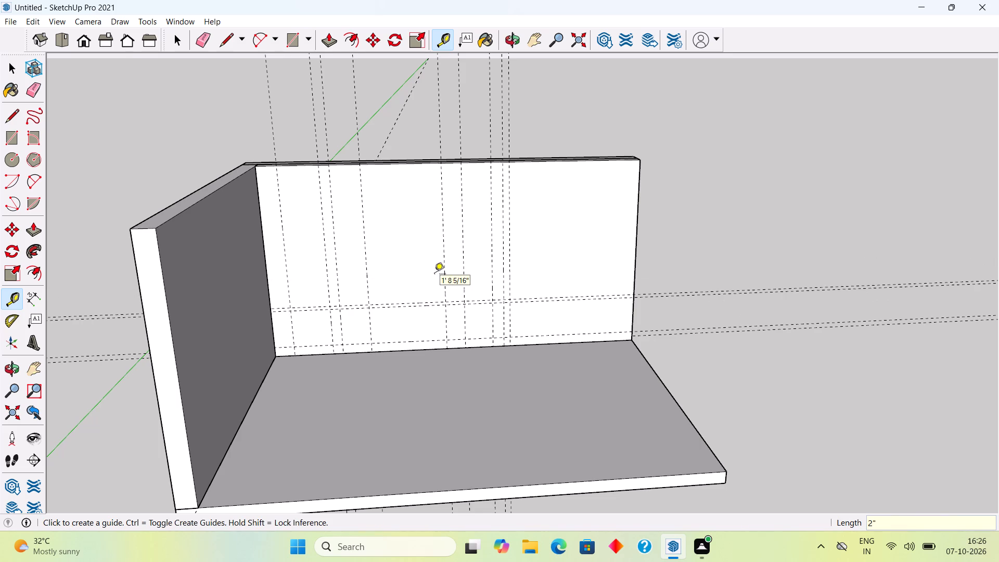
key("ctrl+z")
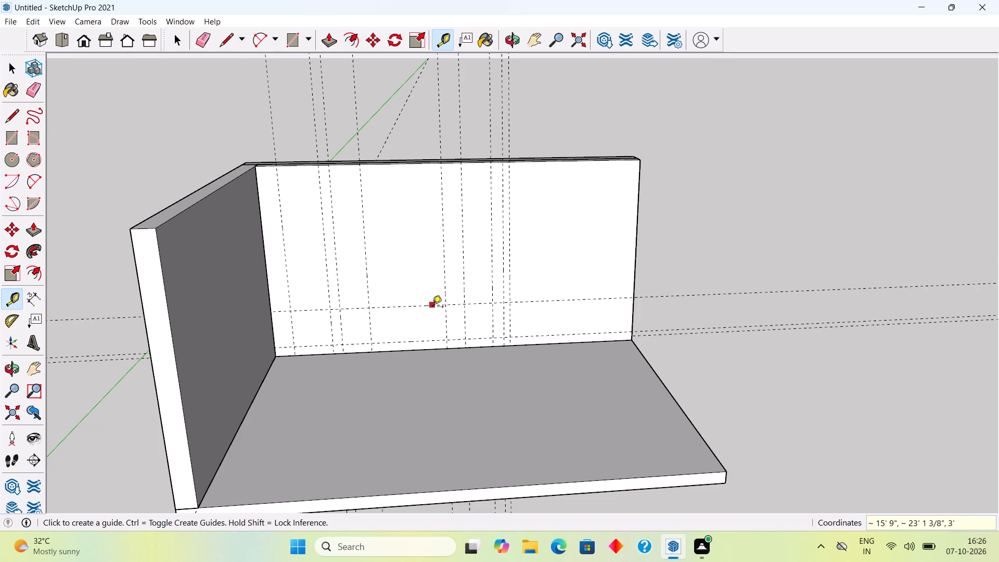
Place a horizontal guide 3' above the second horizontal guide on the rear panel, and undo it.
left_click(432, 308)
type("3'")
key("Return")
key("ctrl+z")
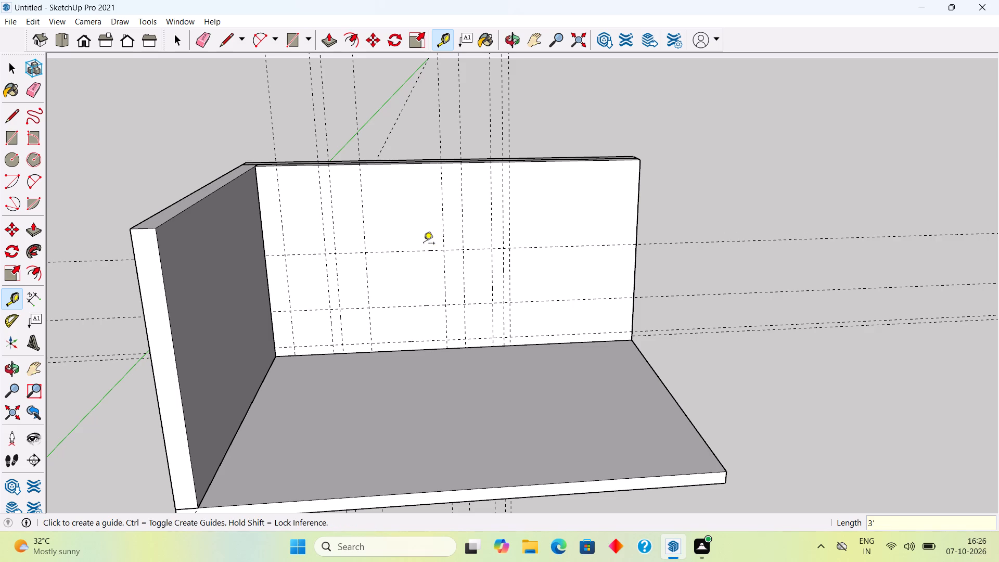
Place a horizontal guide 3" above the second horizontal guide on the rear panel.
left_click(421, 302)
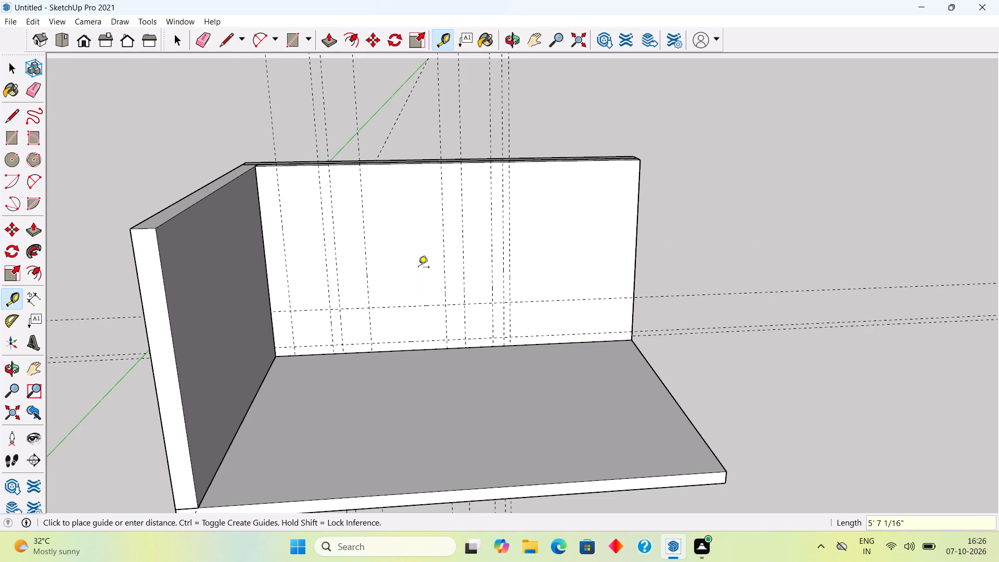
type("3\"")
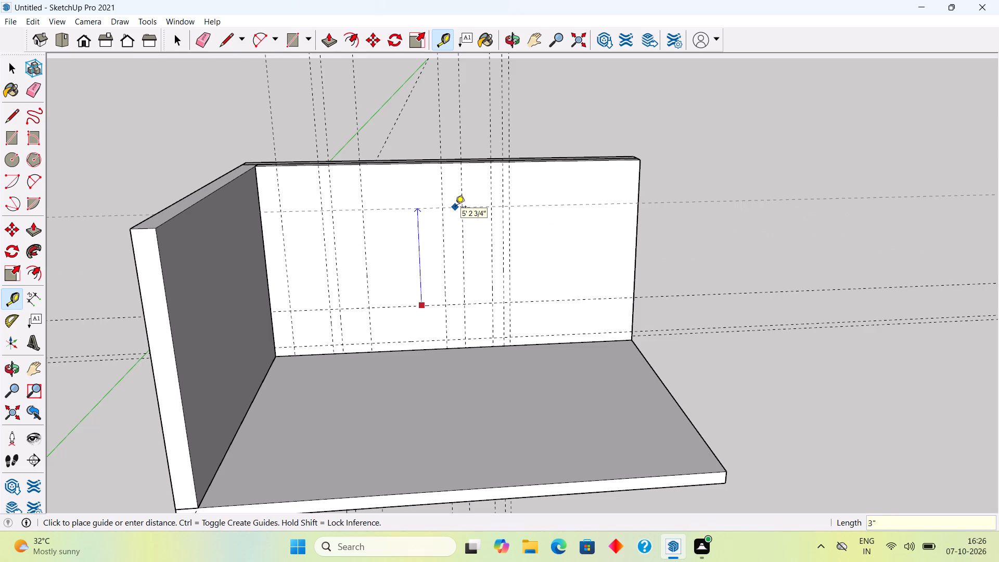
key("Return")
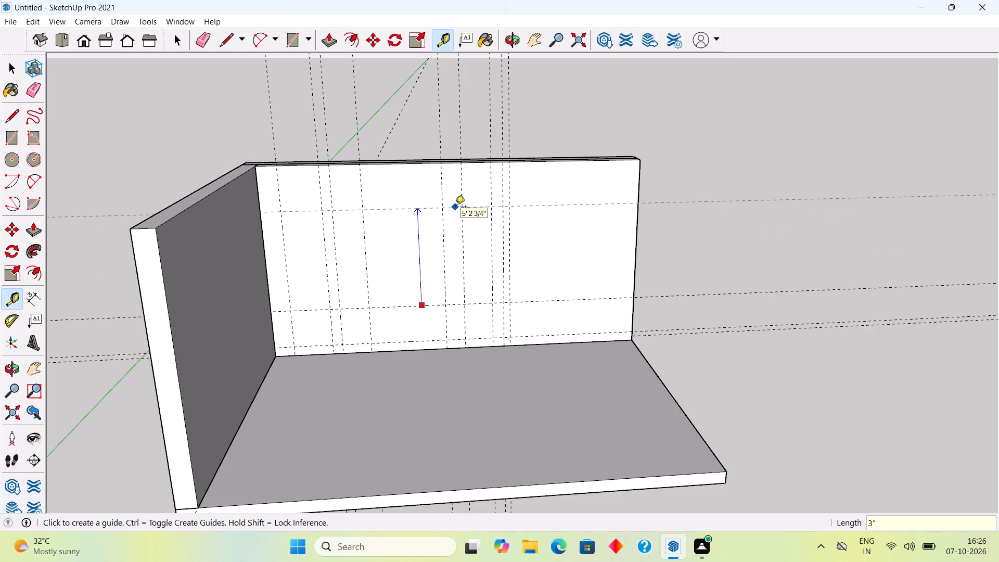
key("space")
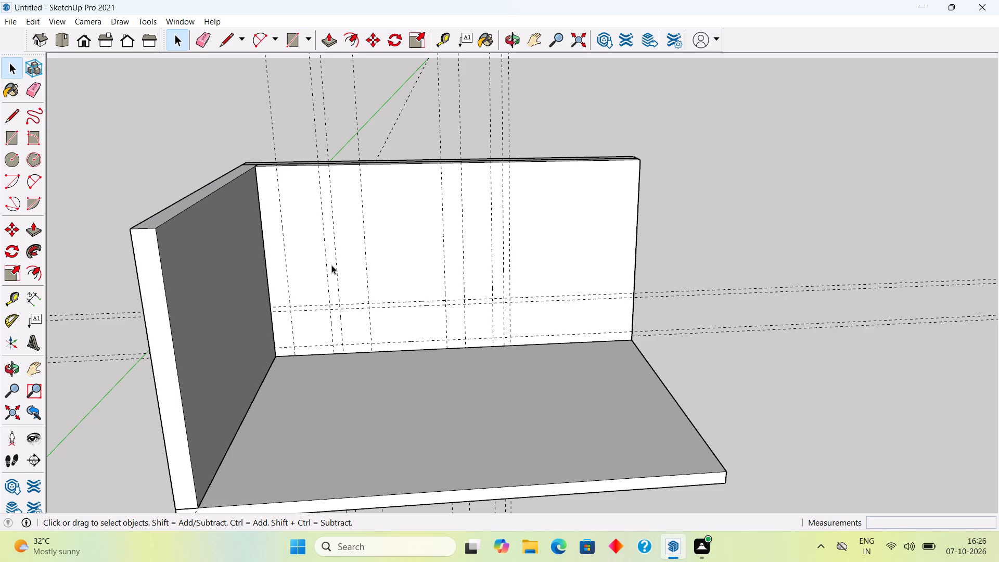
Place a horizontal guide 1' below the rear panel's top edge with the Tape Measure tool.
key("t")
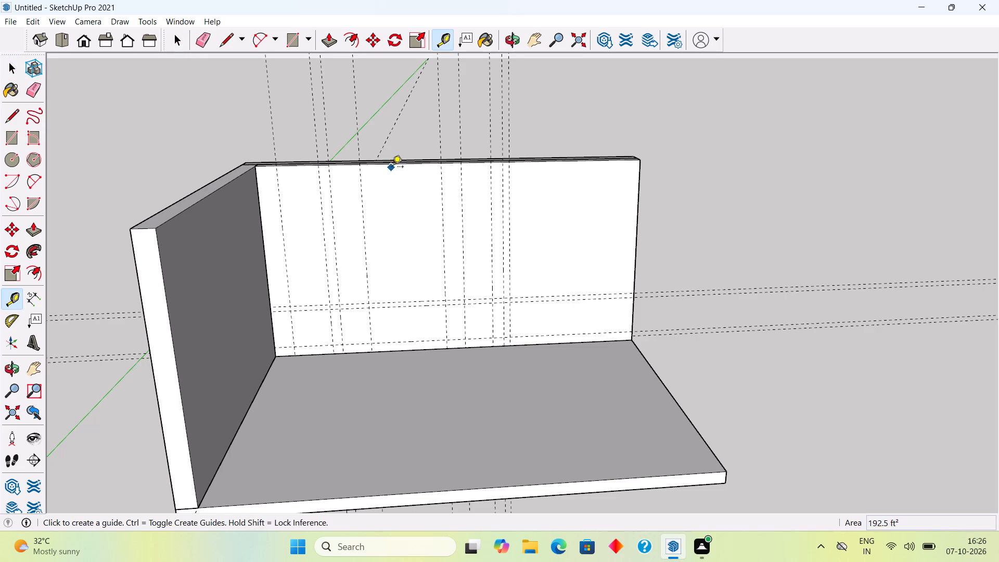
left_click(393, 167)
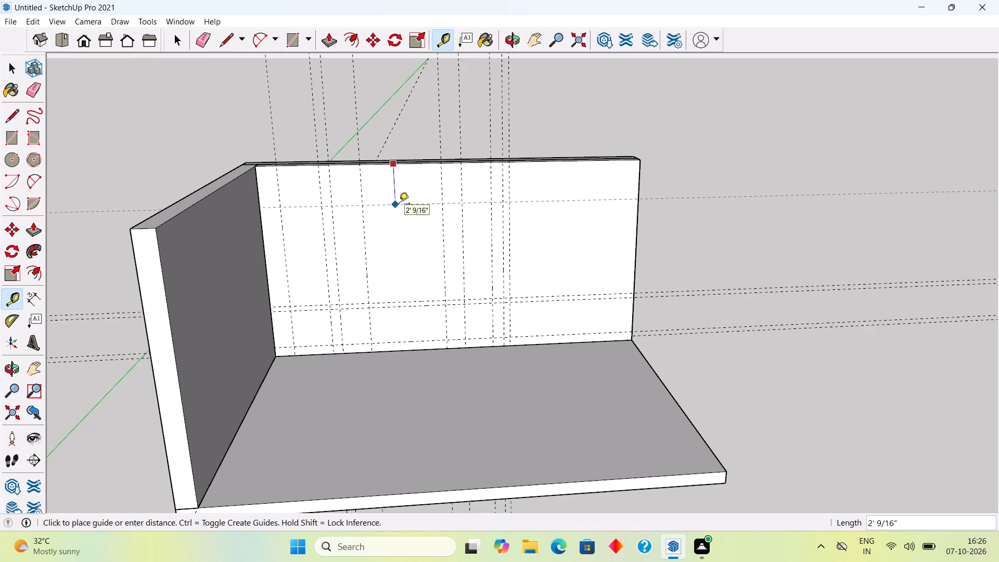
type("1'")
key("Return")
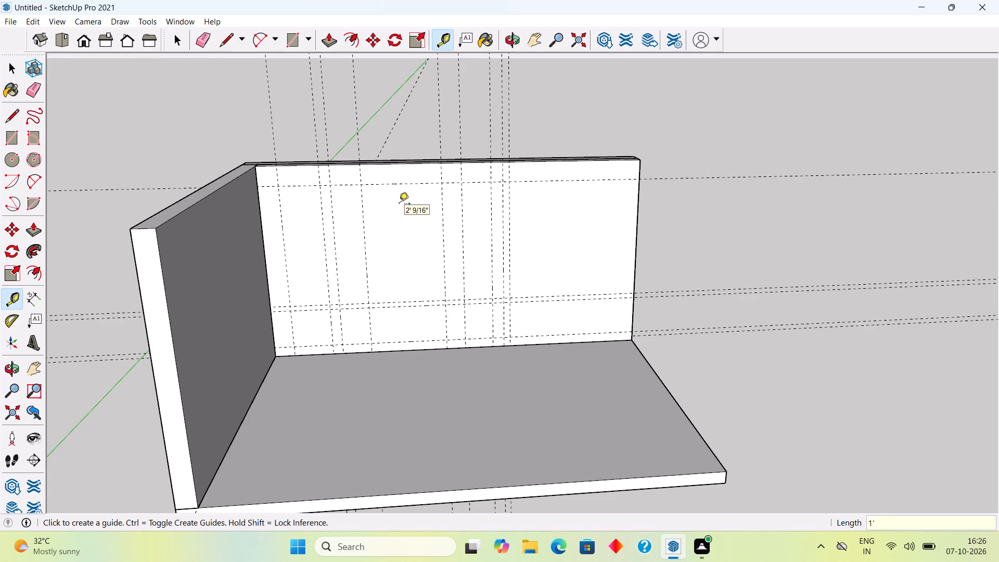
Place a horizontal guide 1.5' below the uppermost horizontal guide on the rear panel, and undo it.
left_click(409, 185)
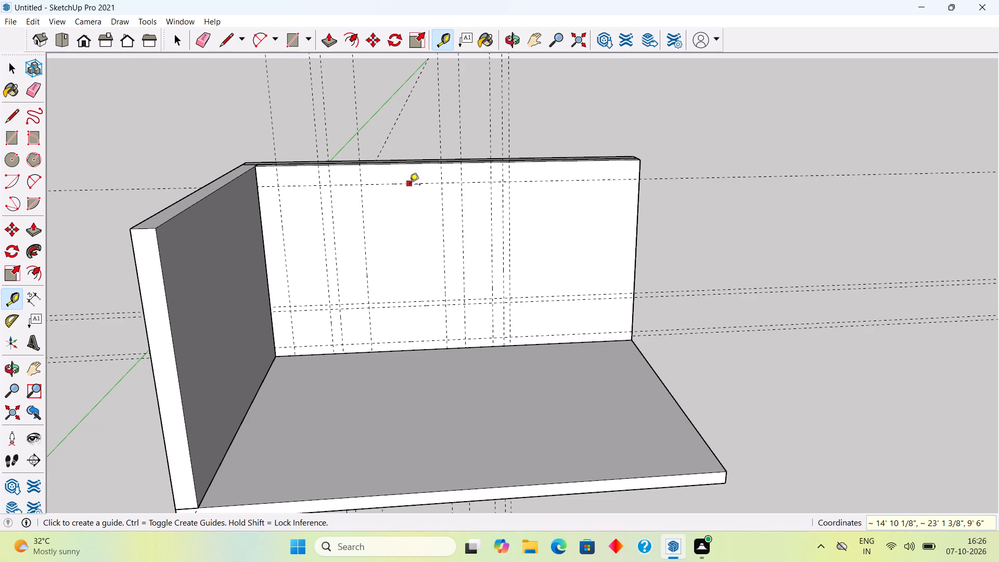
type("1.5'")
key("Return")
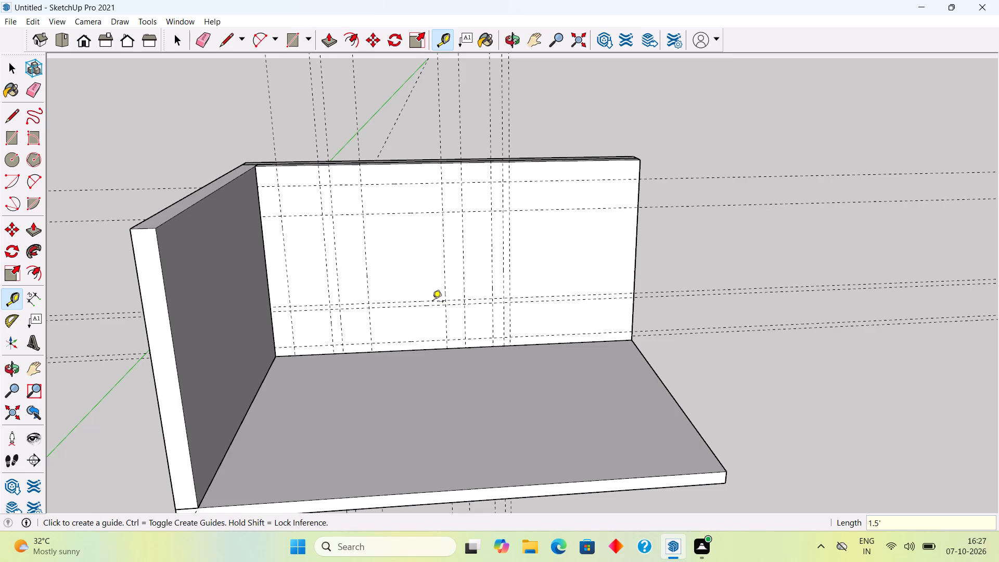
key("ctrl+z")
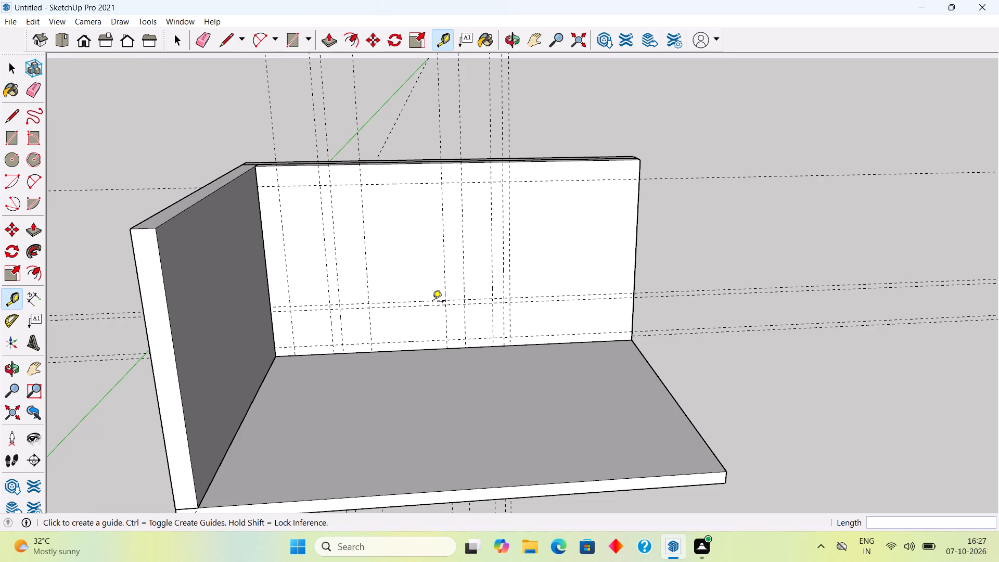
Place a horizontal guide 1.3' below the uppermost horizontal guide on the rear panel.
scroll(432, 302, "up", 1)
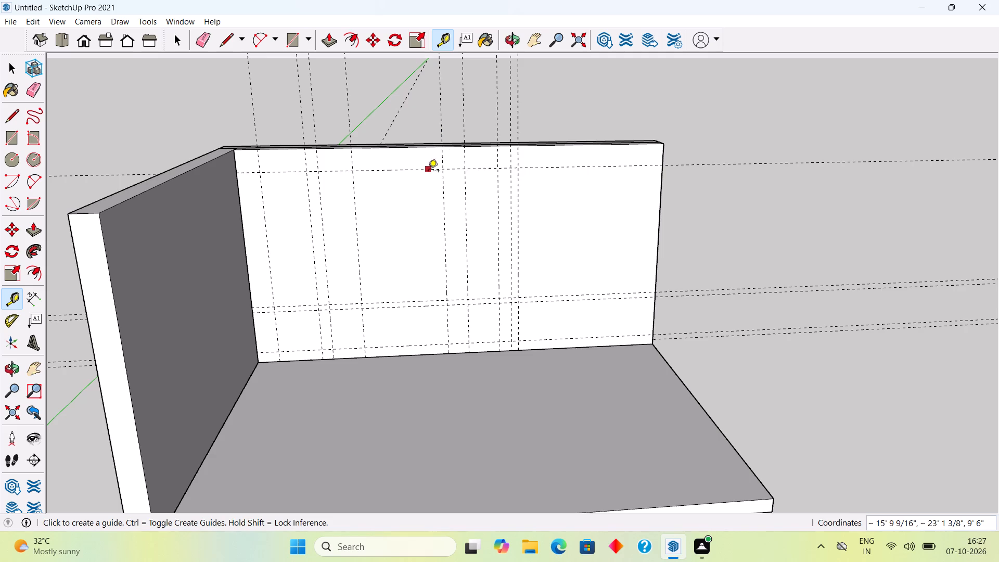
left_click(428, 172)
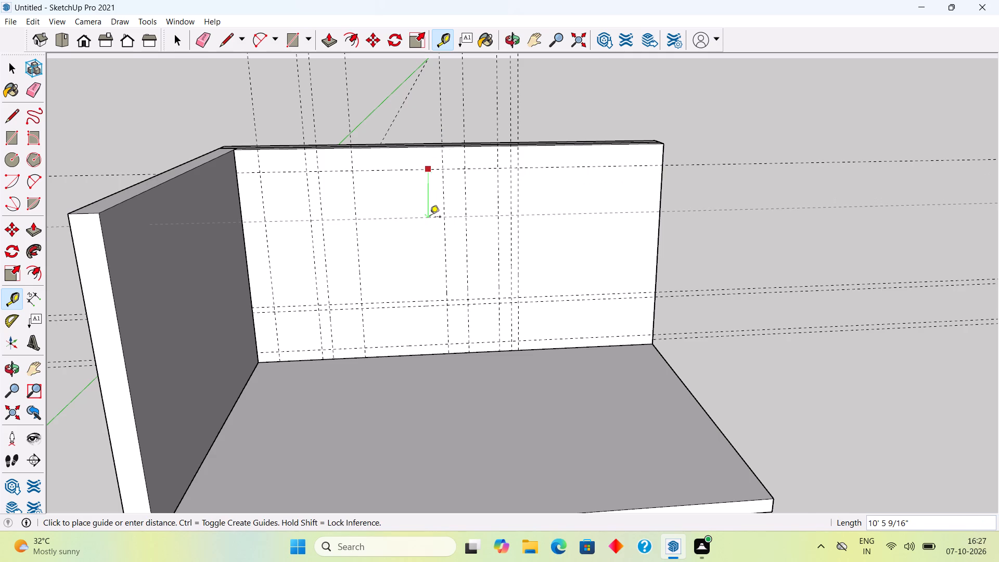
type("1.3'")
key("Return")
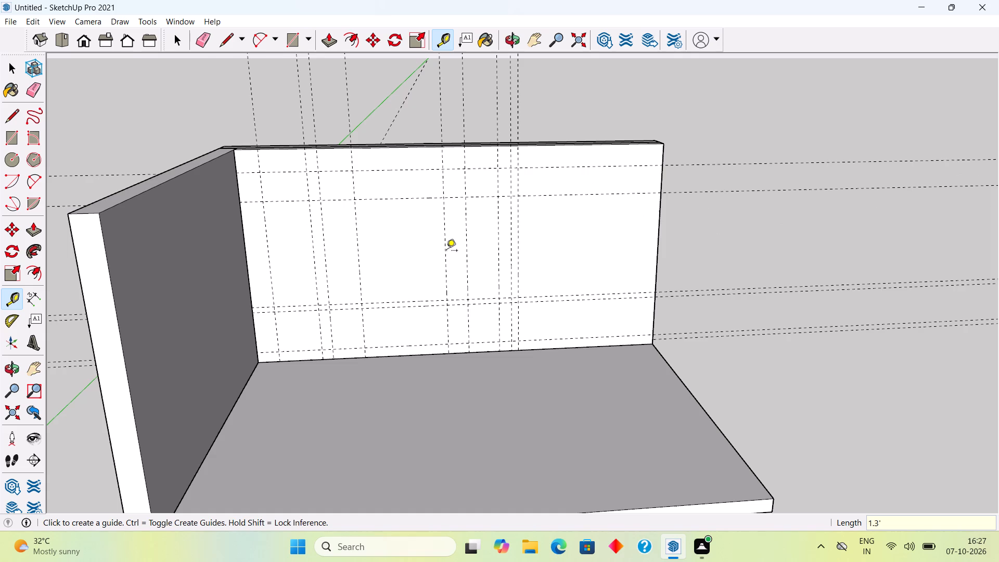
key("space")
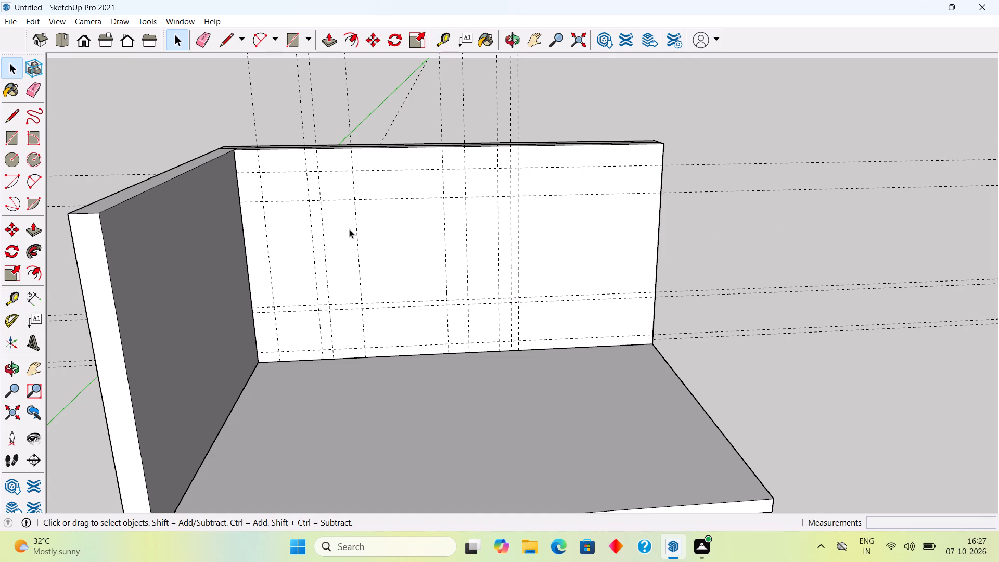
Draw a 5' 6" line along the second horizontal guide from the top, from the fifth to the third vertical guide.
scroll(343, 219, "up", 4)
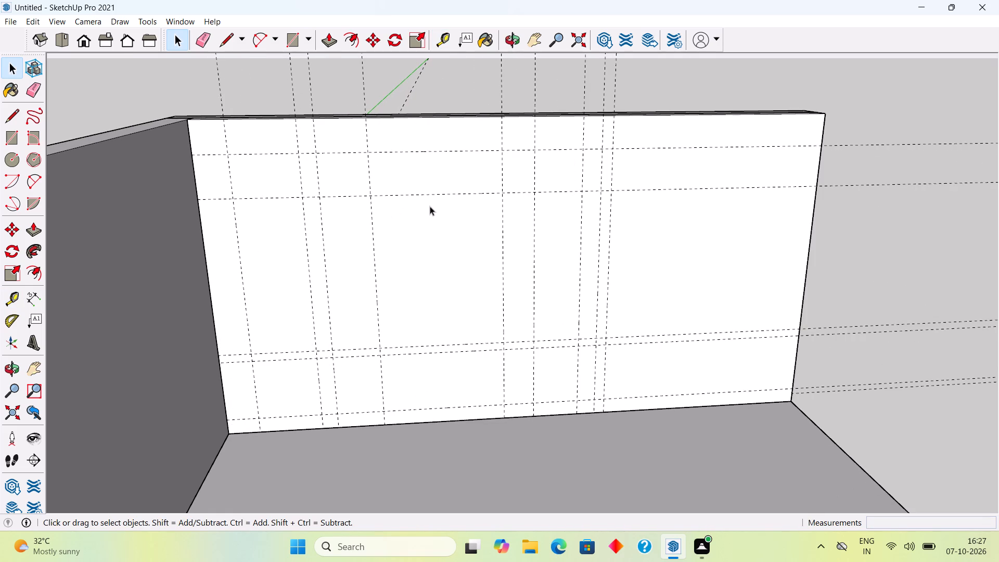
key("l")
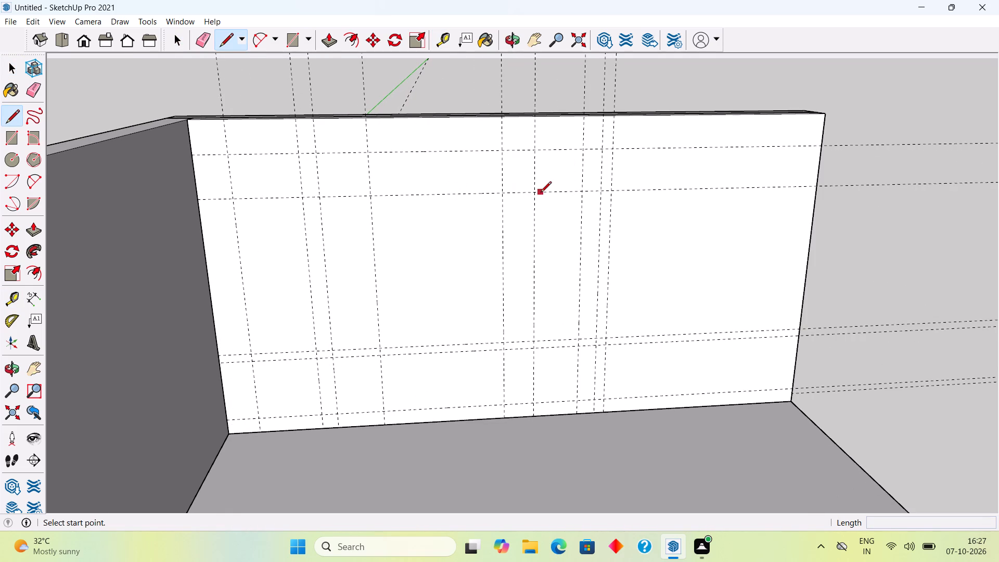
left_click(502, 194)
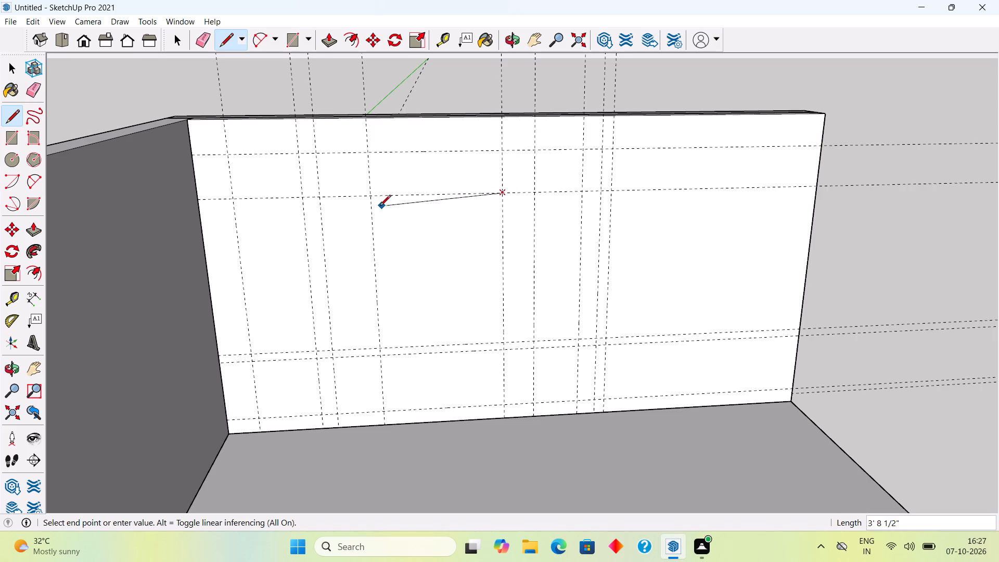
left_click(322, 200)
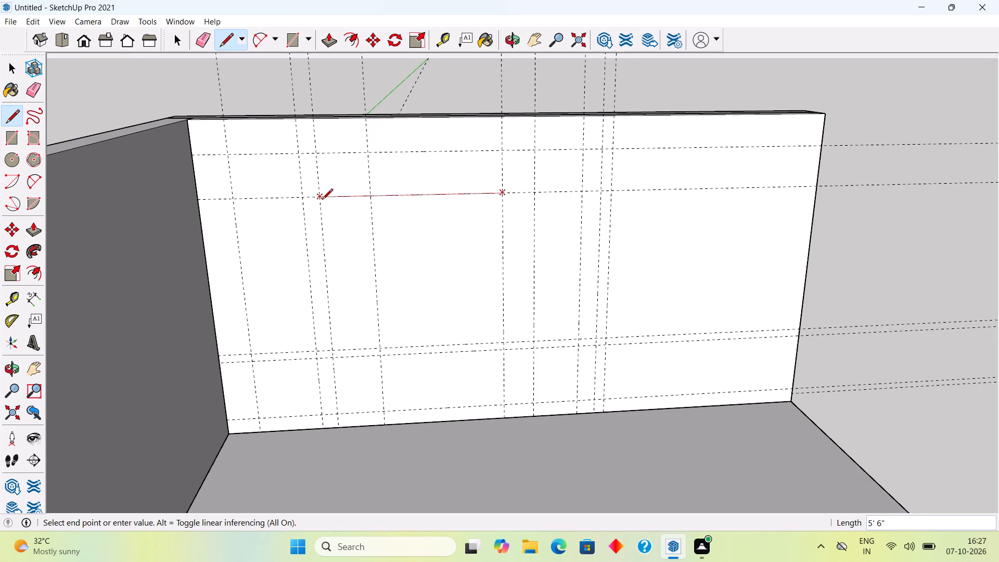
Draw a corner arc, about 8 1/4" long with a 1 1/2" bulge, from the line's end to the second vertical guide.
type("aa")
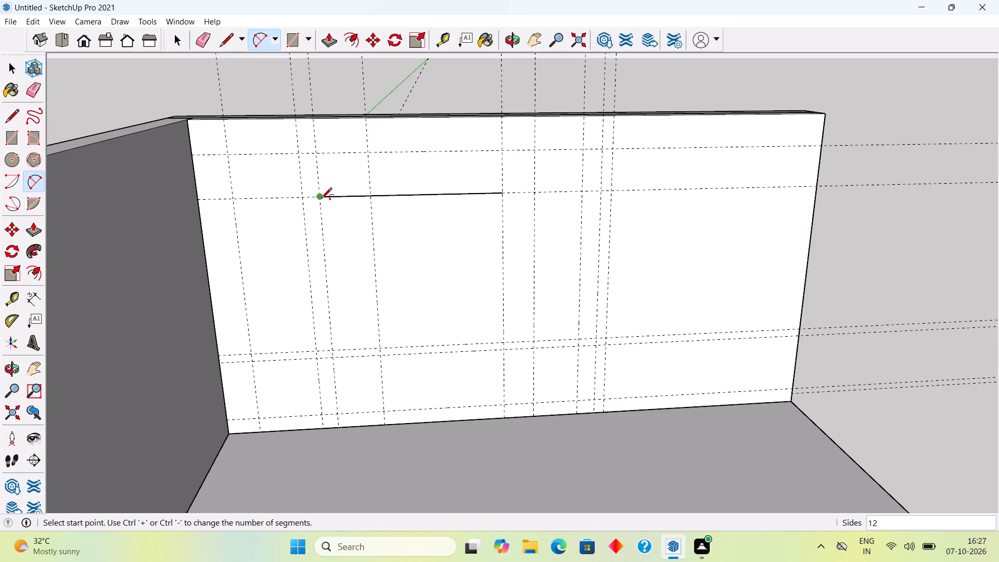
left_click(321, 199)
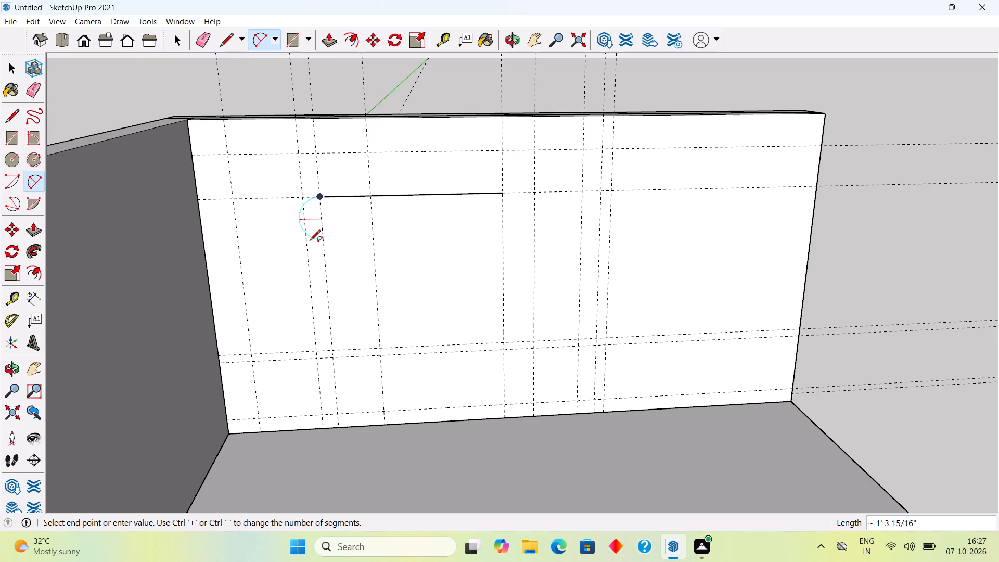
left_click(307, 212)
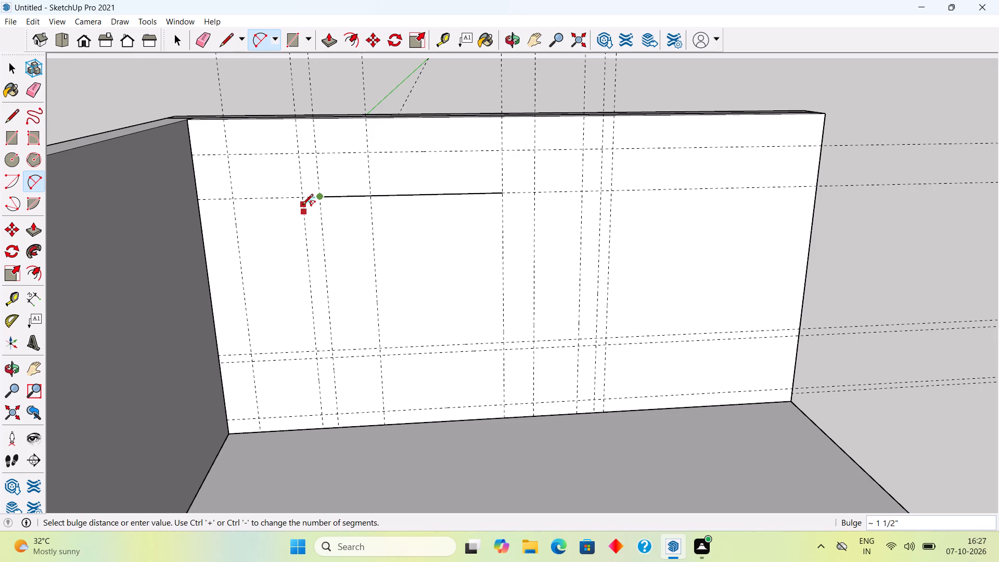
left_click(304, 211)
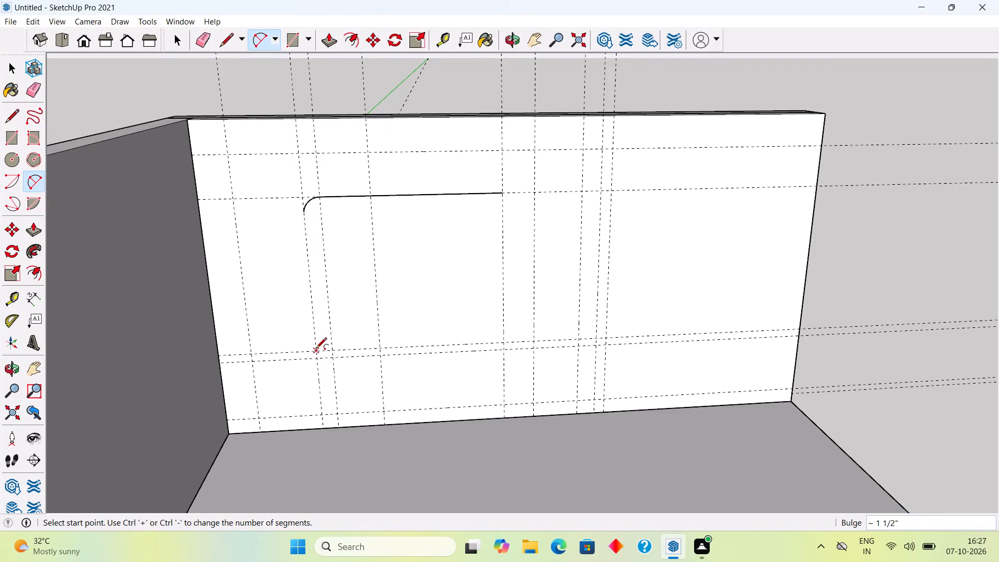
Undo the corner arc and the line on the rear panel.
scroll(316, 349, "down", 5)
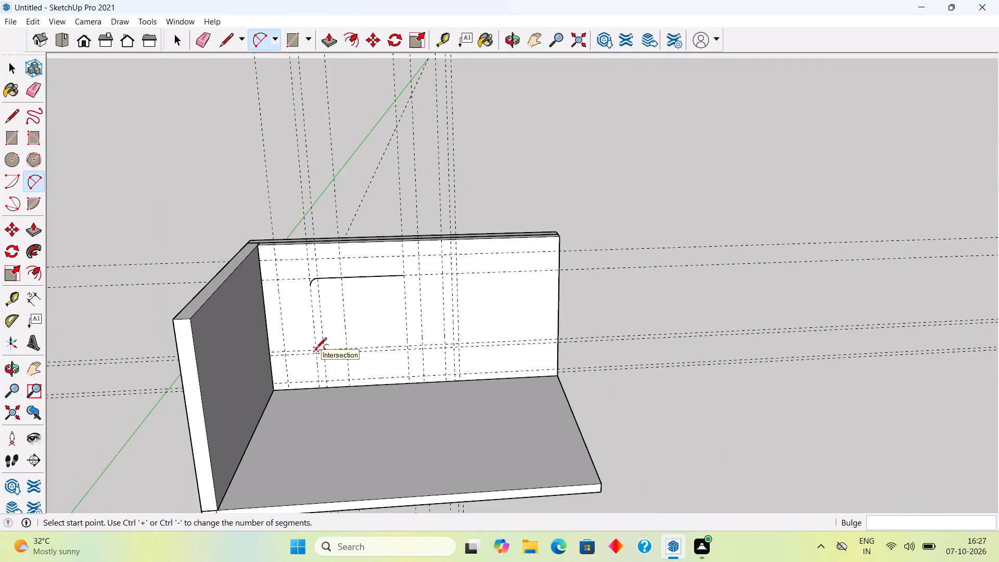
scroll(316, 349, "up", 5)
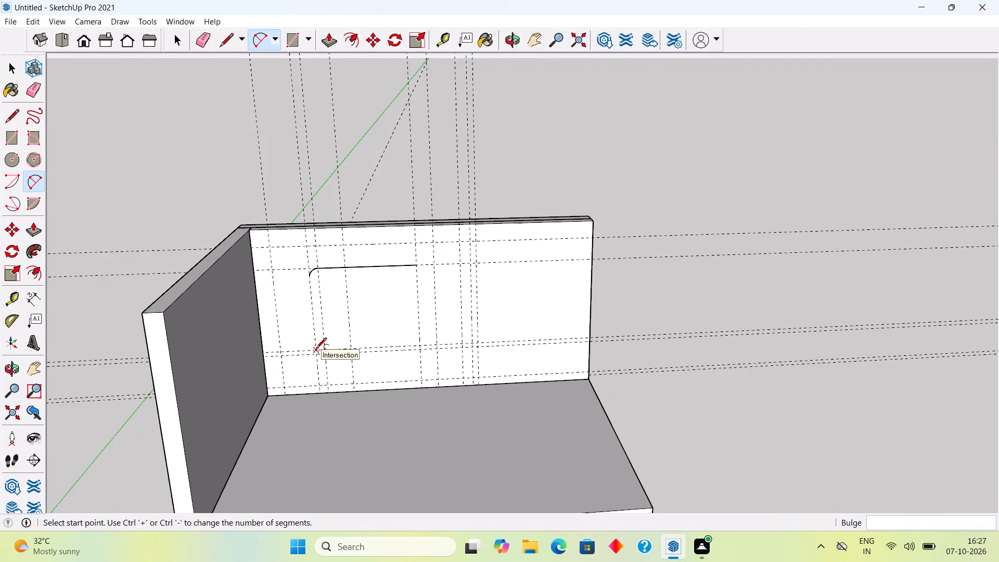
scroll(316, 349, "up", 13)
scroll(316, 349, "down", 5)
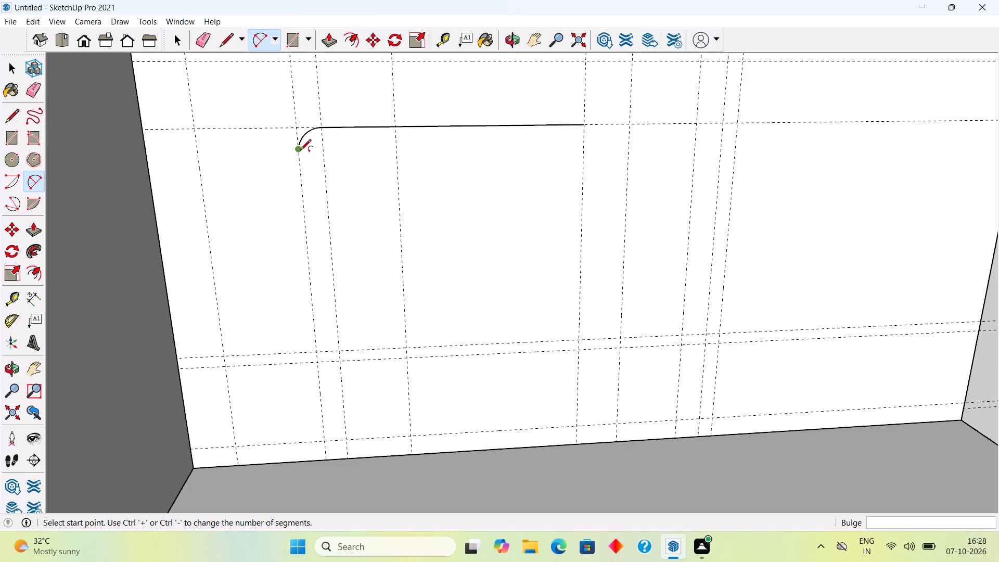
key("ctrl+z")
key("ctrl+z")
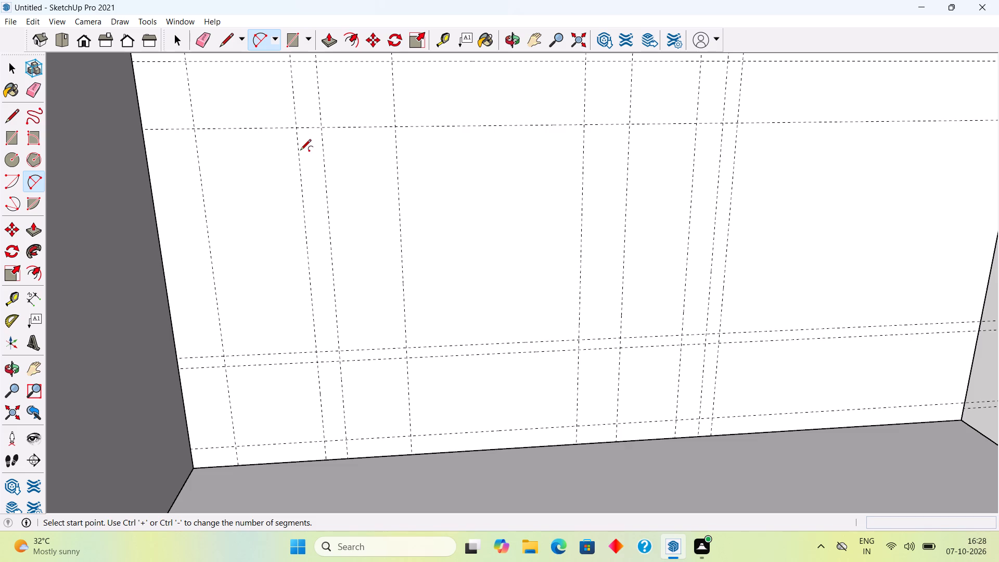
Draw a rectangle about 9' 5" by 5' 2" on the rear panel, snapped to guide intersections from the second to the last vertical guide.
key("l")
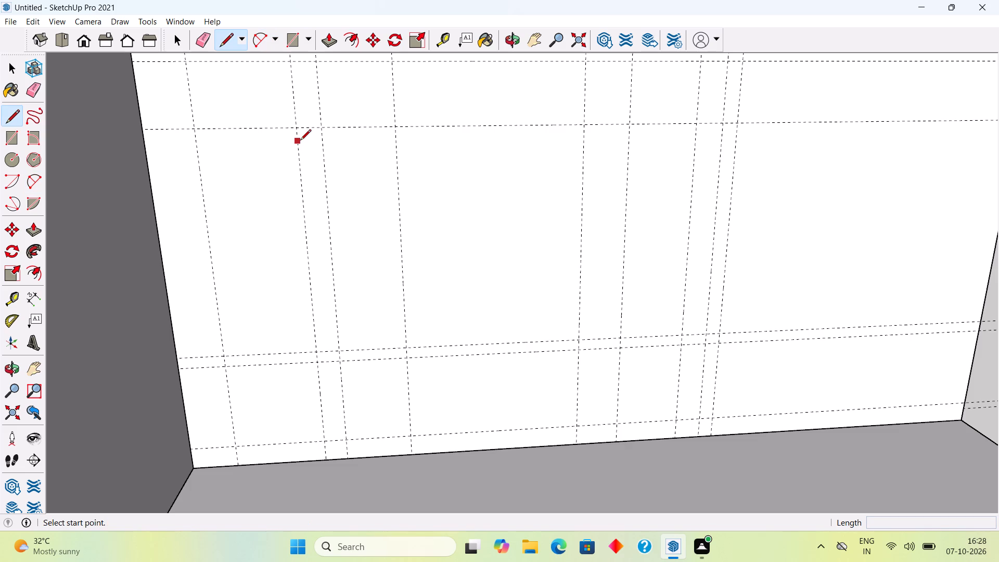
key("r")
left_click(298, 130)
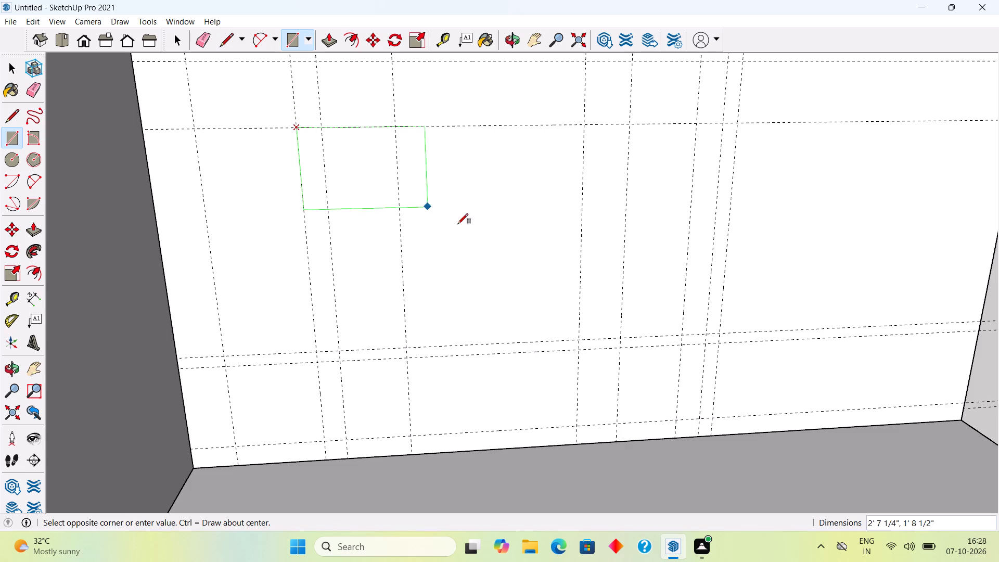
left_click(720, 342)
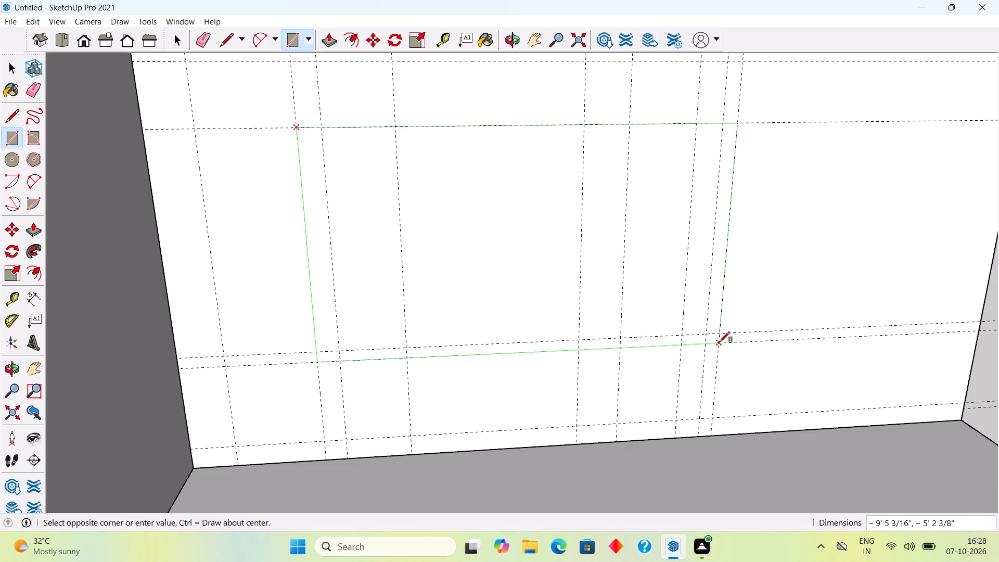
key("space")
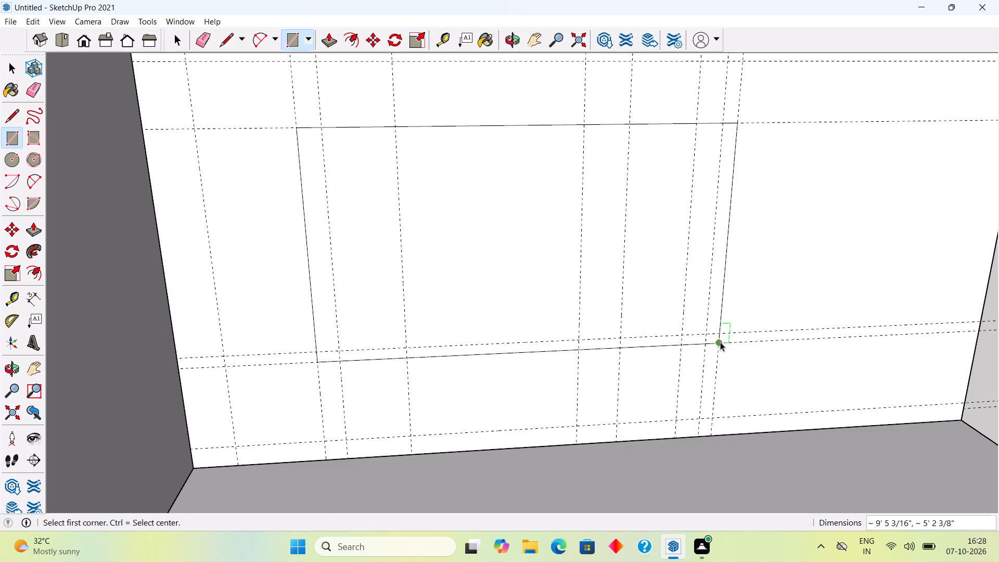
Push/Pull the rectangle's face 3" outward from the rear panel.
left_click(532, 303)
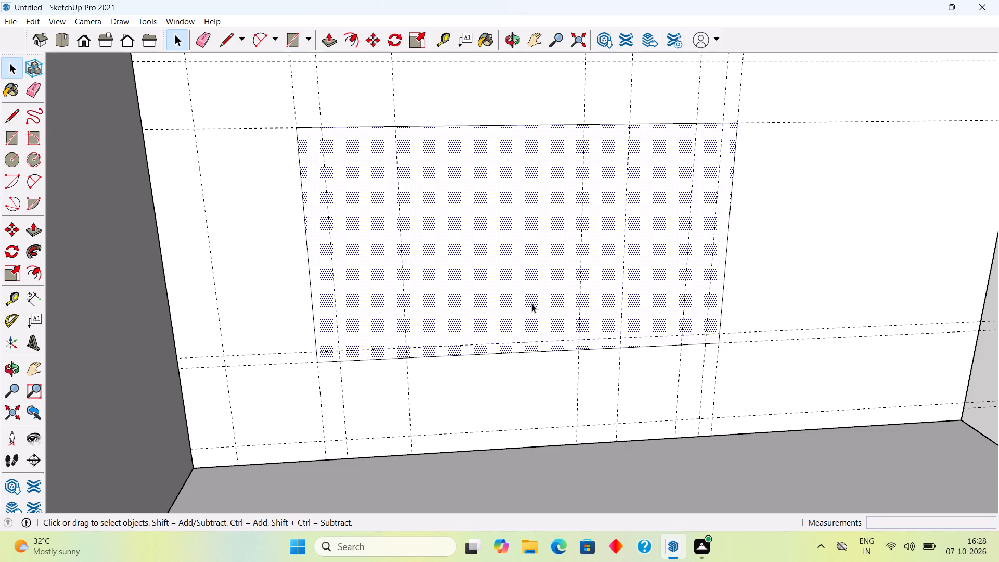
key("p")
left_click(532, 303)
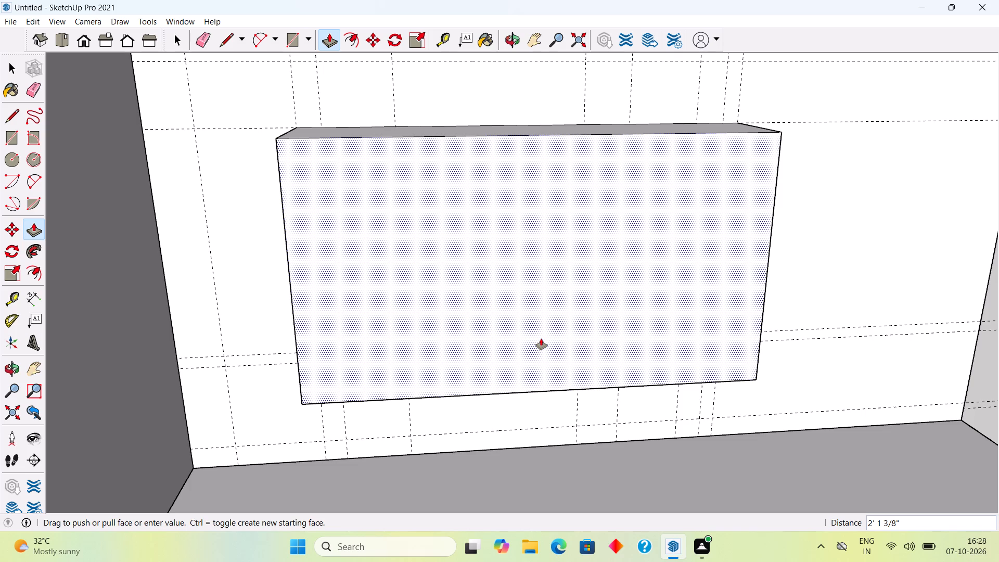
type("3\"")
key("Return")
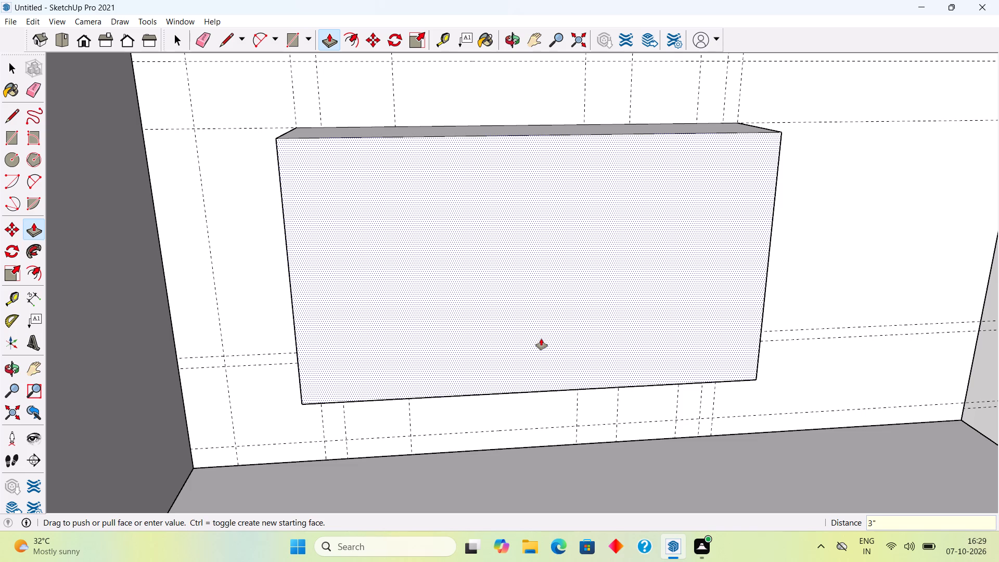
key("space")
middle_click_drag(502, 333, 501, 338)
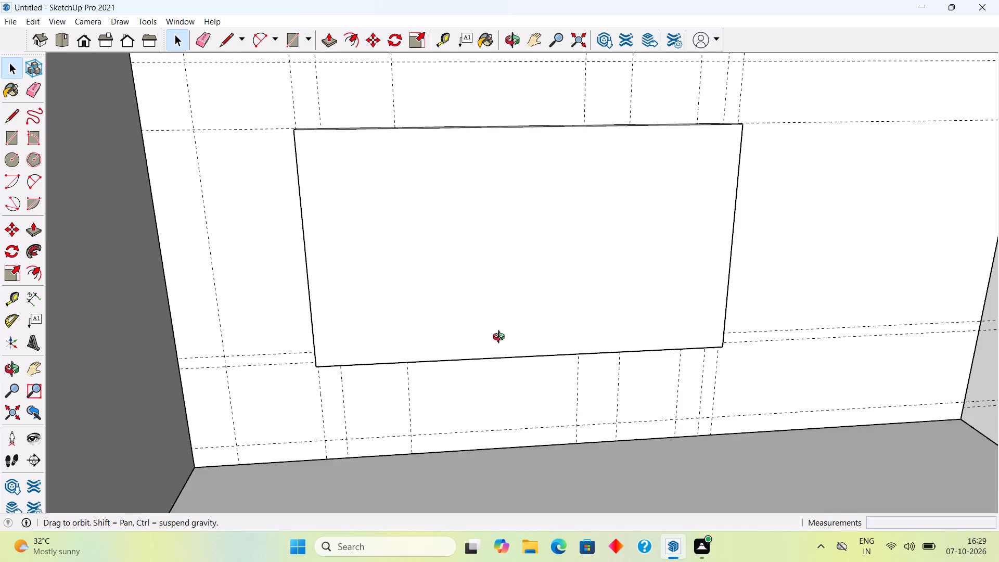
Undo the 3" extrusion and the rectangle drawn on the rear panel.
middle_click_drag(501, 338, 529, 454)
triple_click(462, 301)
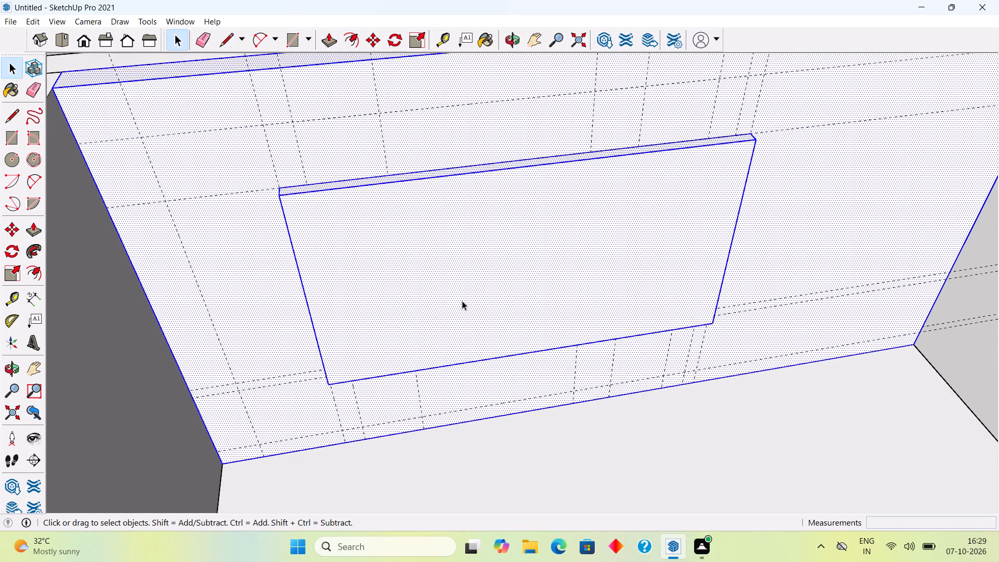
triple_click(462, 301)
scroll(462, 301, "down", 5)
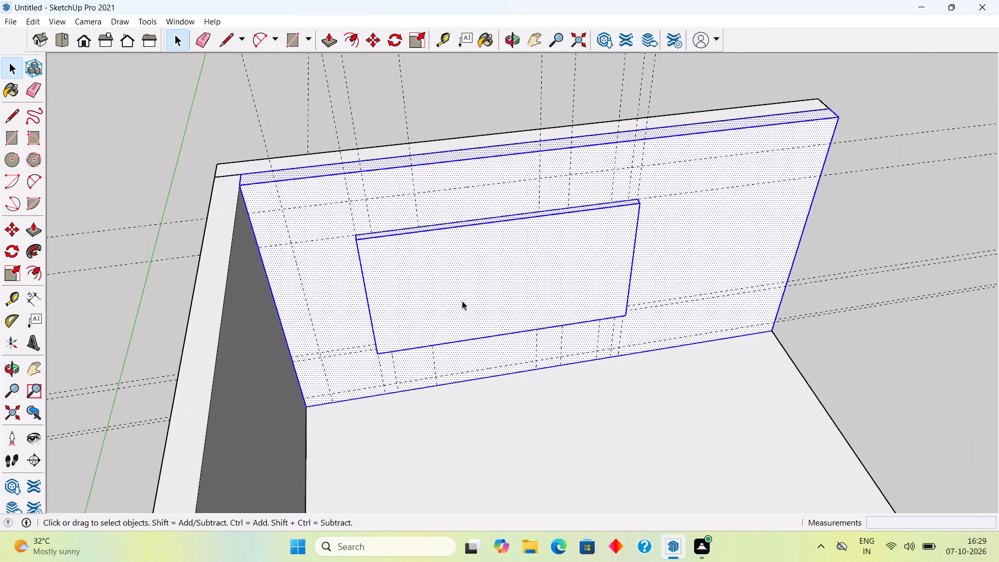
left_click(167, 174)
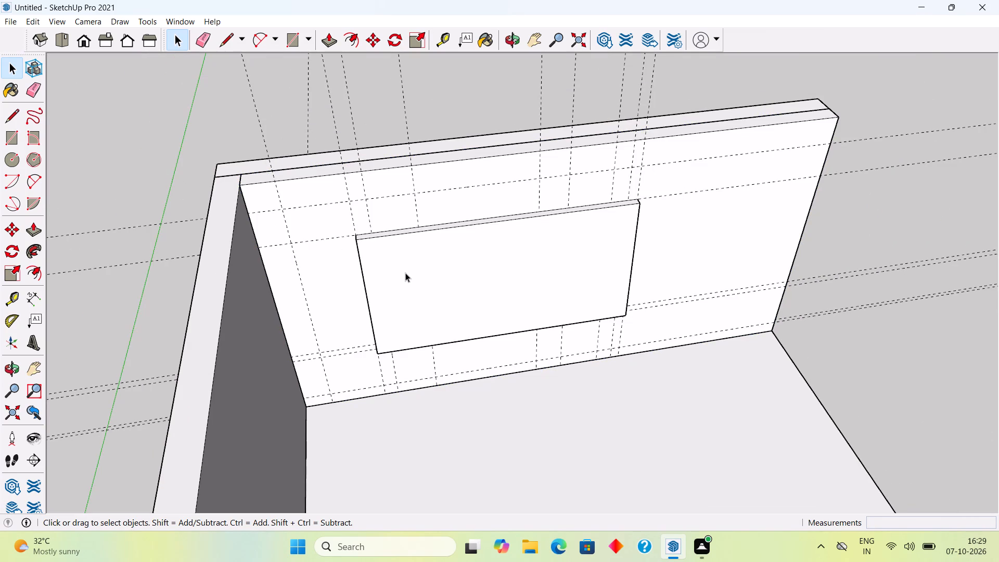
double_click(405, 273)
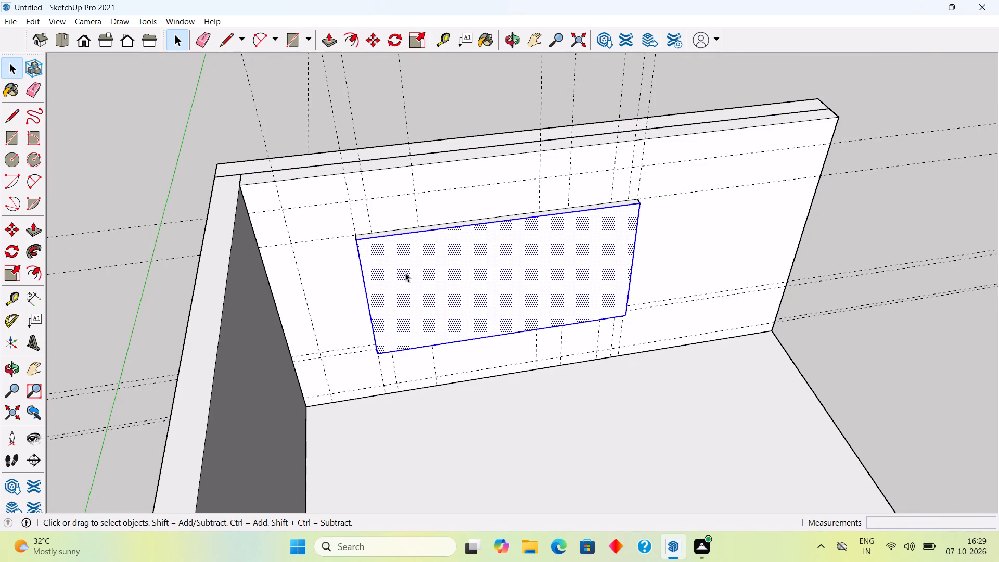
key("ctrl+z")
key("ctrl+z")
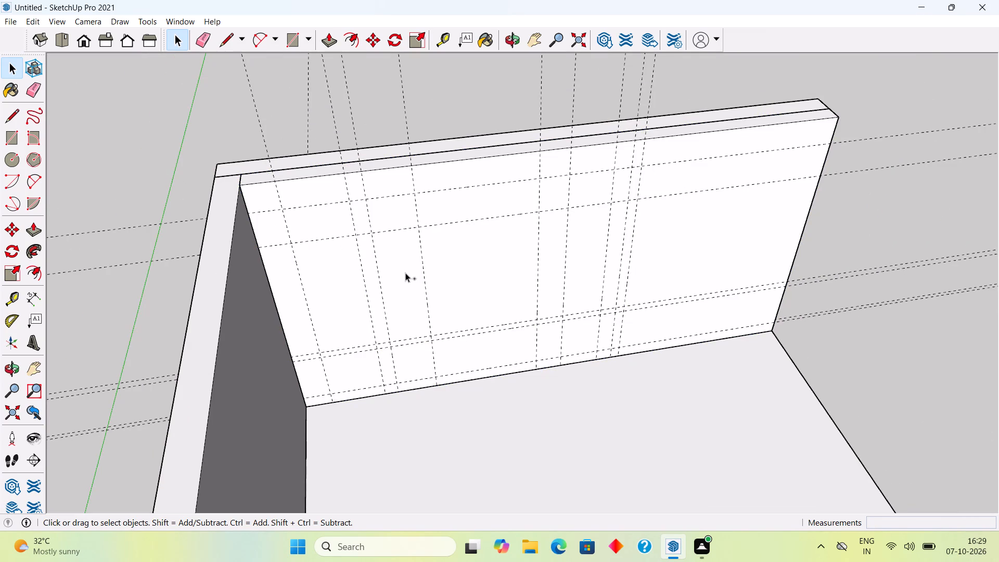
Make the entire rear wall panel a group.
triple_click(405, 273)
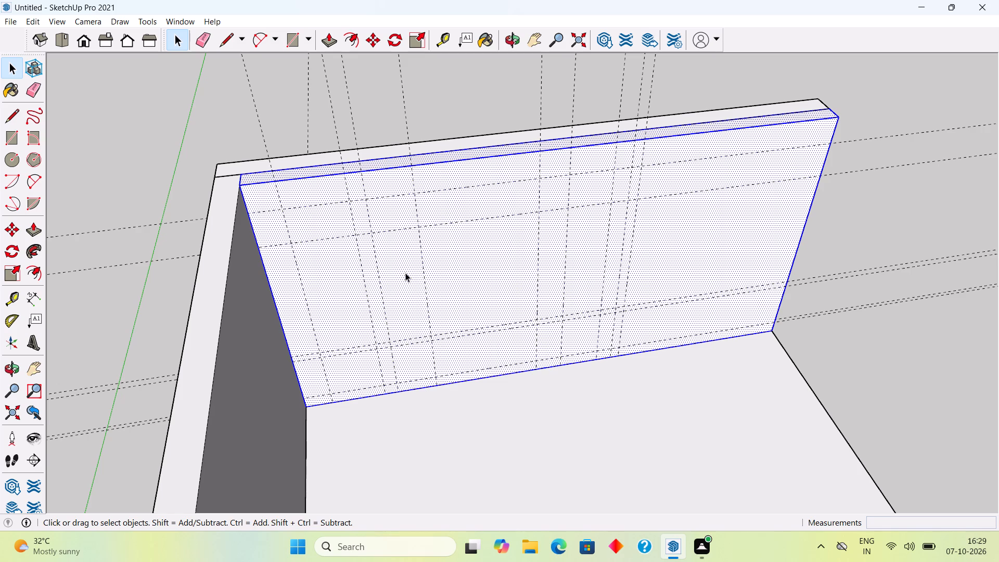
right_click(405, 273)
left_click(453, 384)
left_click(88, 185)
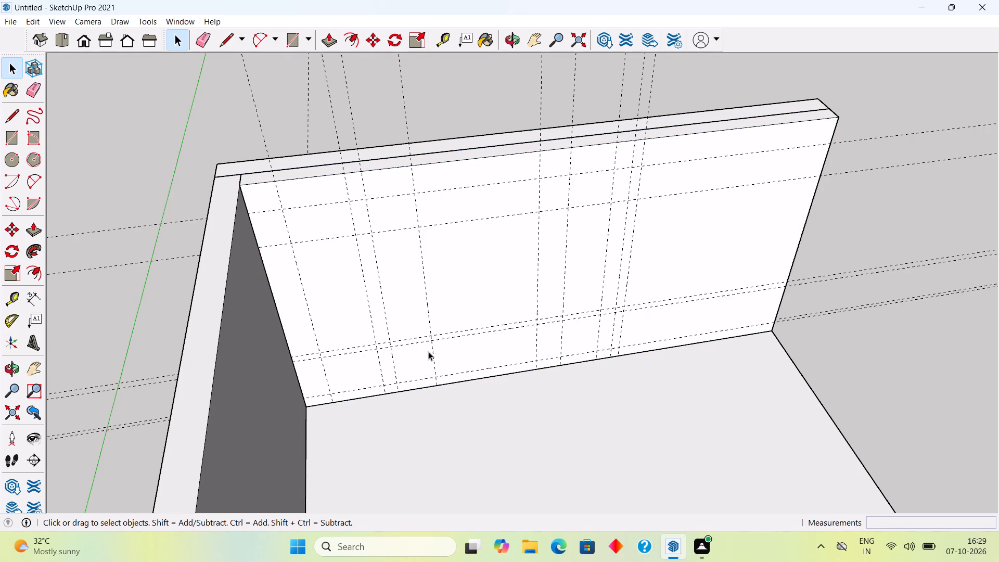
Draw a rectangle about 9' 5" by 4' 11" on the rear panel, snapped to guide intersections from the second to the last vertical guide.
middle_click_drag(428, 351, 376, 306)
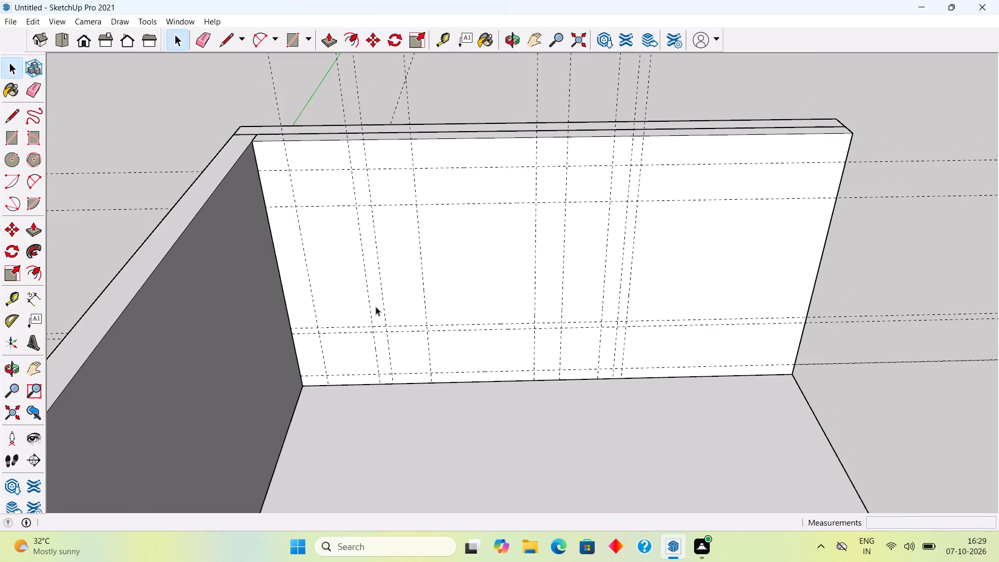
scroll(720, 275, "up", 3)
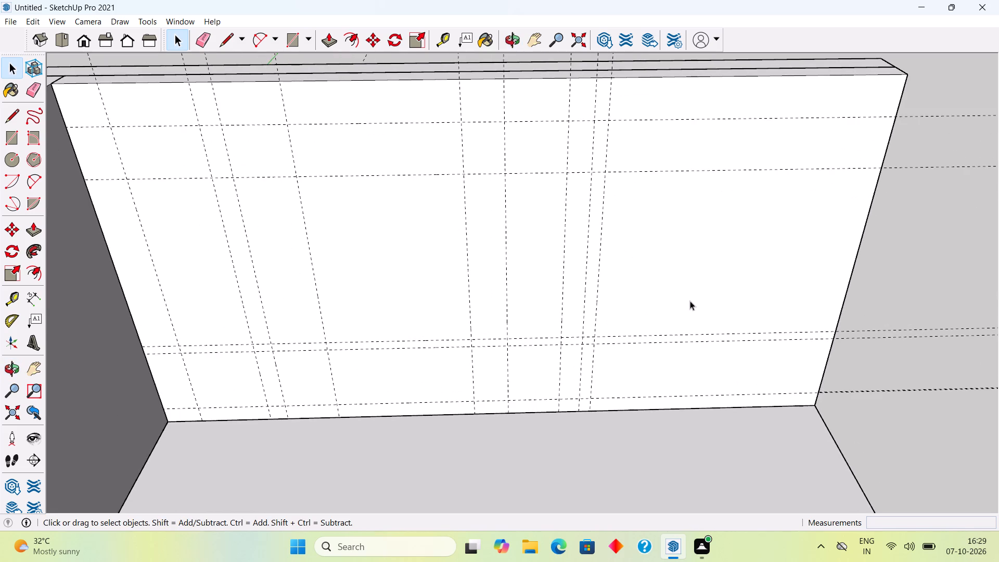
middle_click_drag(675, 313, 639, 245)
key("r")
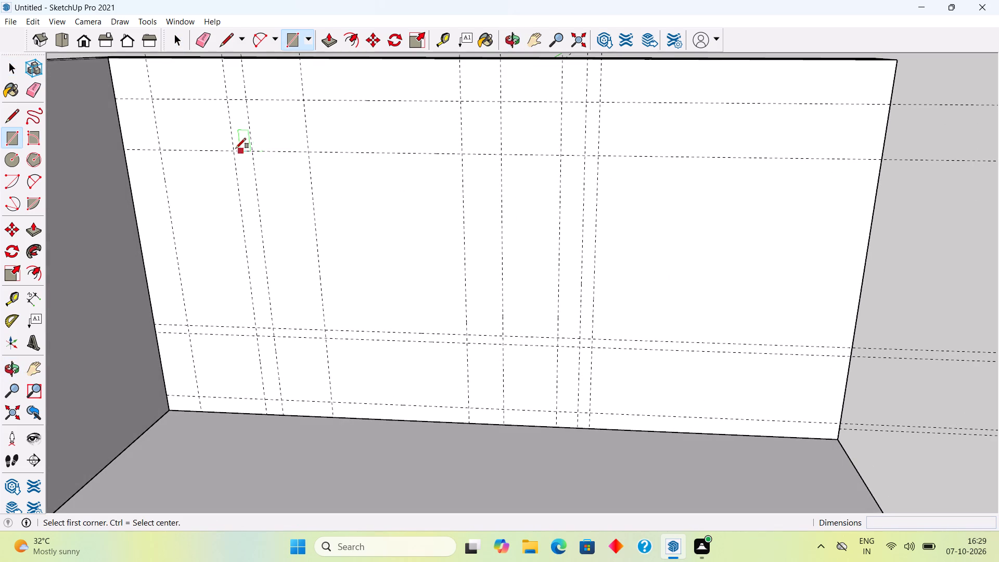
left_click(235, 148)
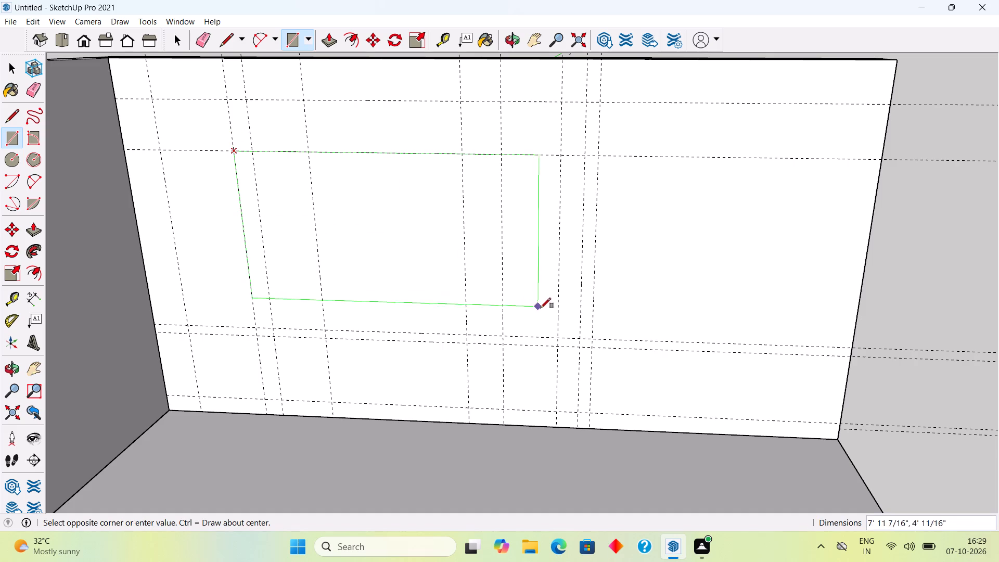
left_click(590, 338)
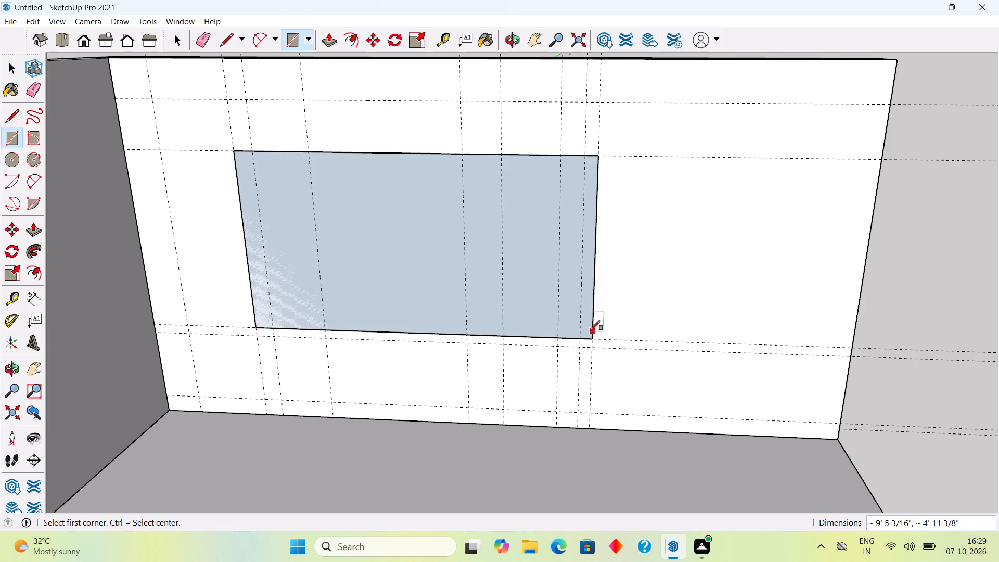
key("space")
Push/Pull the new rectangle's face 4" outward from the rear panel.
middle_click_drag(356, 251, 508, 296)
left_click(406, 275)
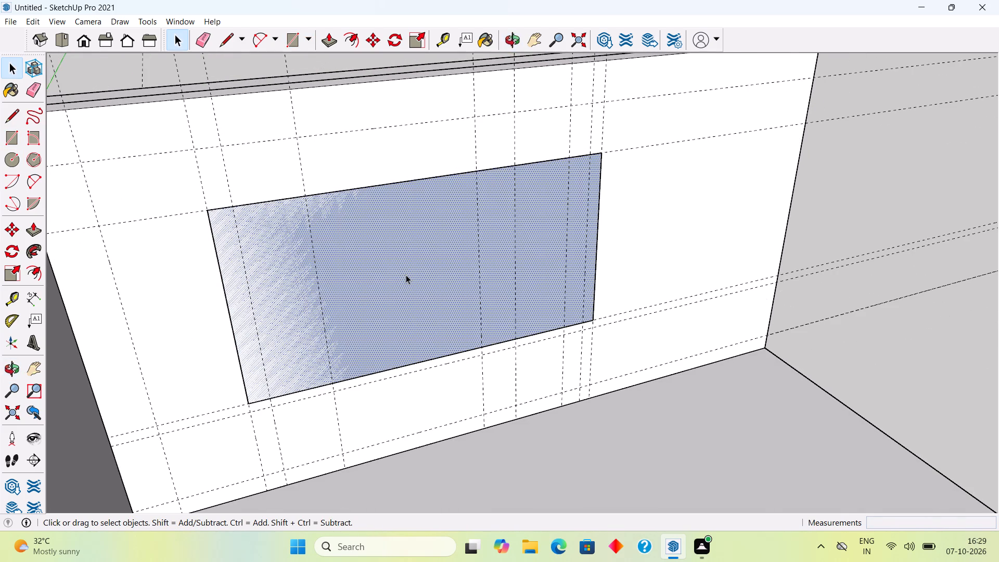
key("p")
left_click(406, 275)
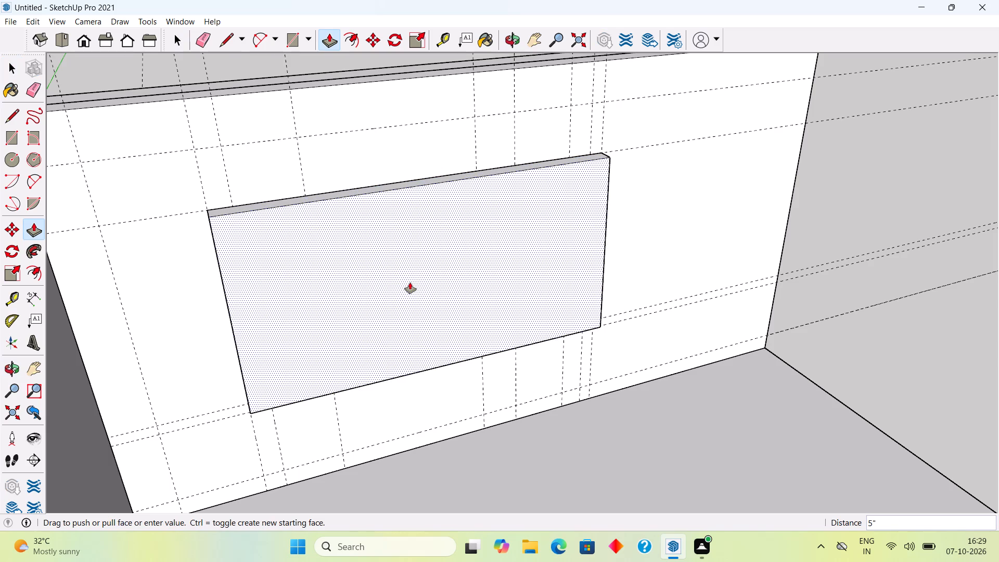
type("4\"")
key("Return")
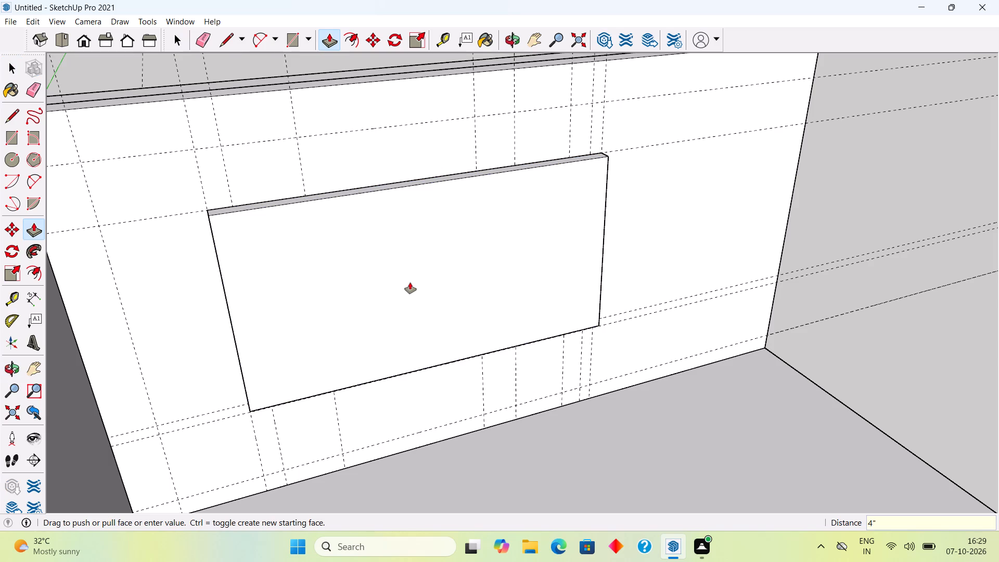
key("space")
Make the raised 4" feature panel, with all its connected faces and edges, a group.
triple_click(410, 283)
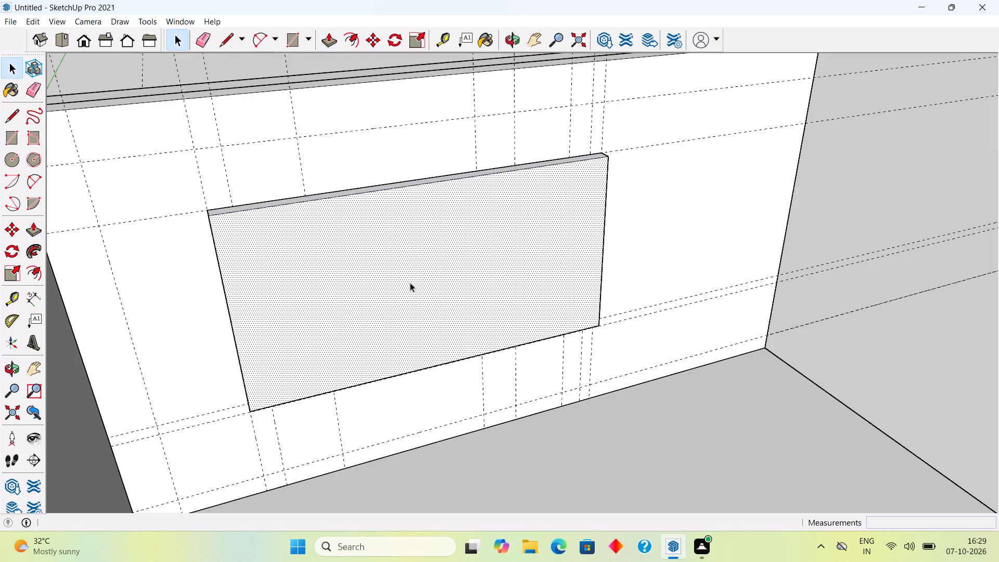
right_click(411, 283)
left_click(450, 393)
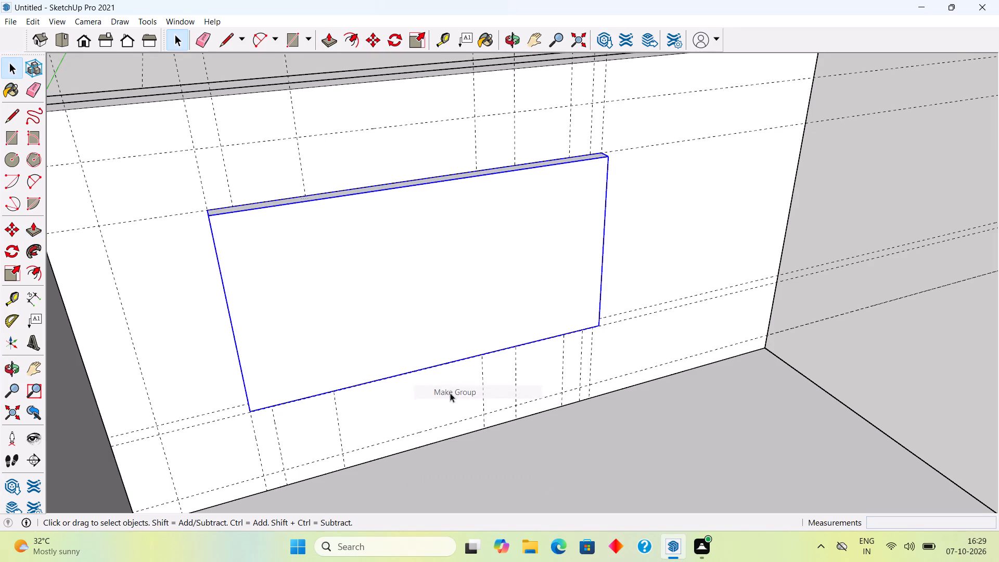
left_click(226, 68)
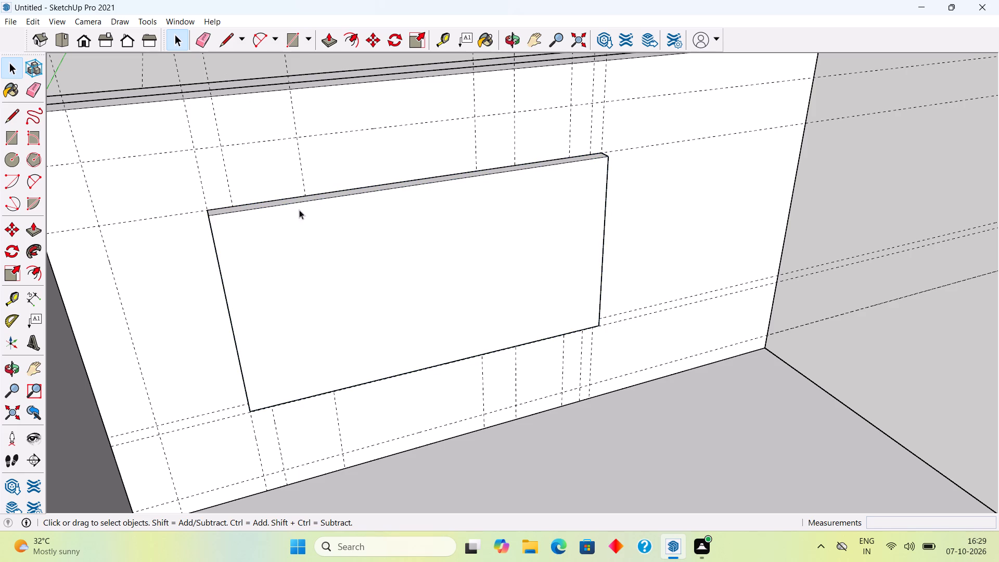
Inside the feature panel group, offset the front face's outline 2" inward.
middle_click_drag(325, 279, 260, 228)
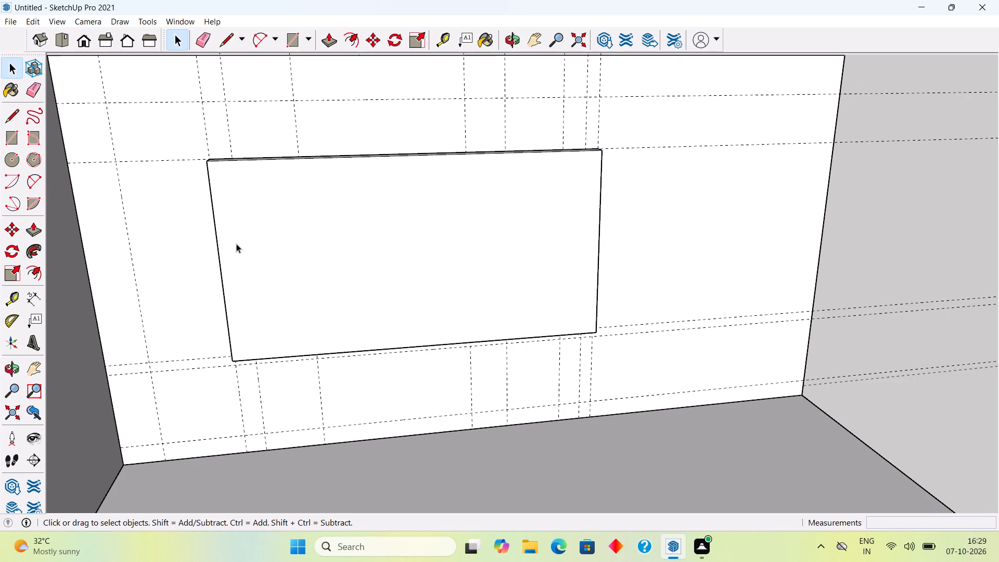
left_click(235, 287)
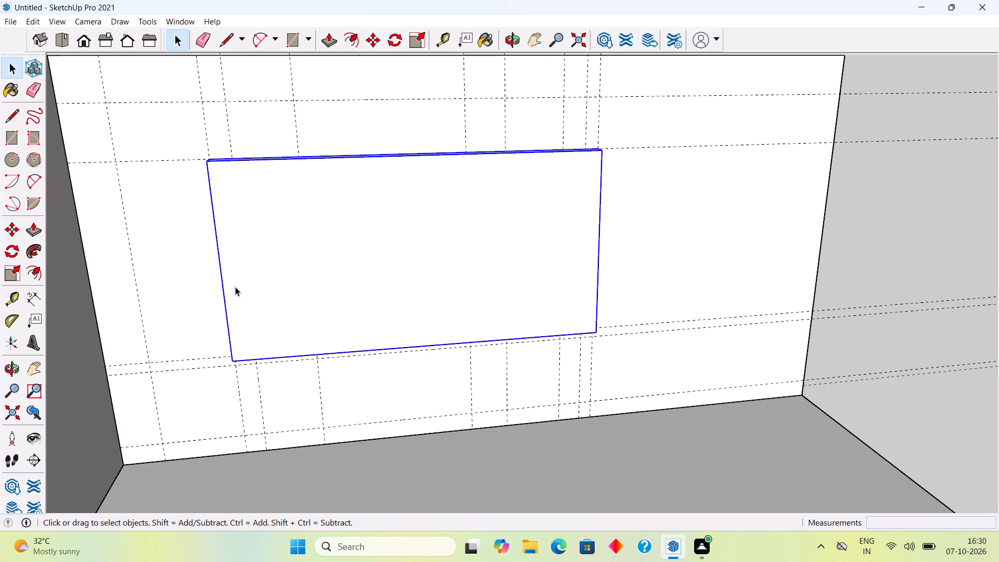
triple_click(235, 287)
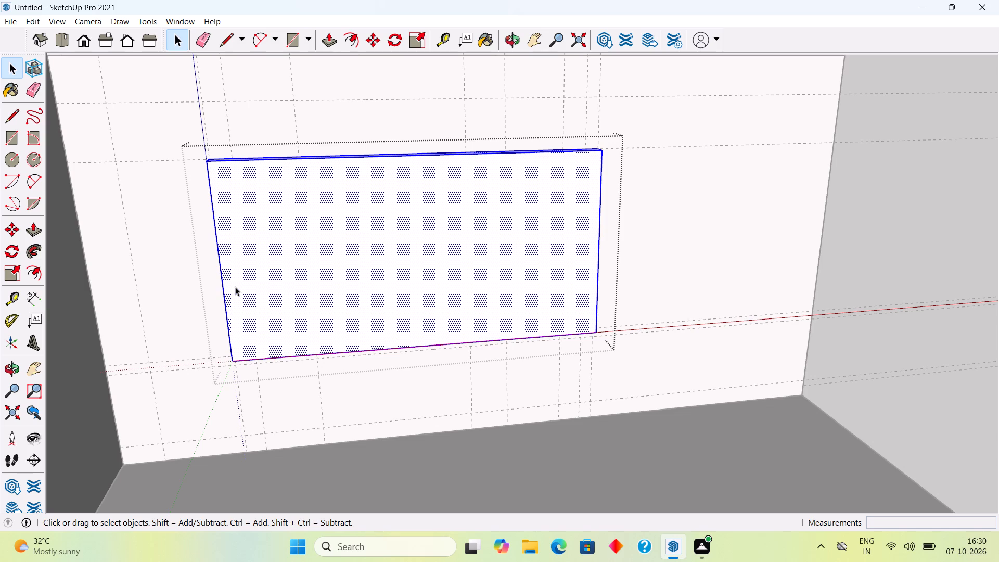
key("f")
left_click(233, 297)
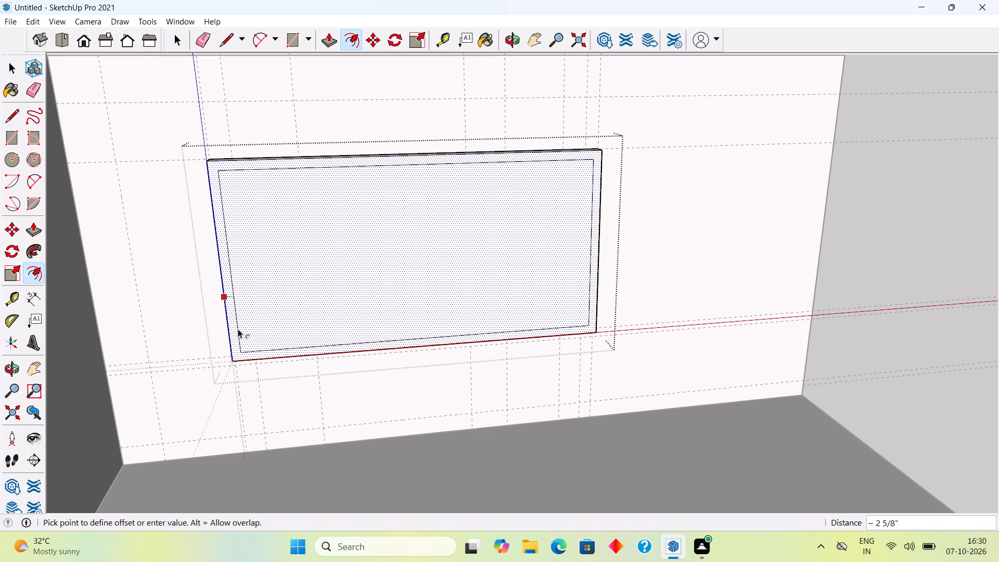
type("2\"")
key("Return")
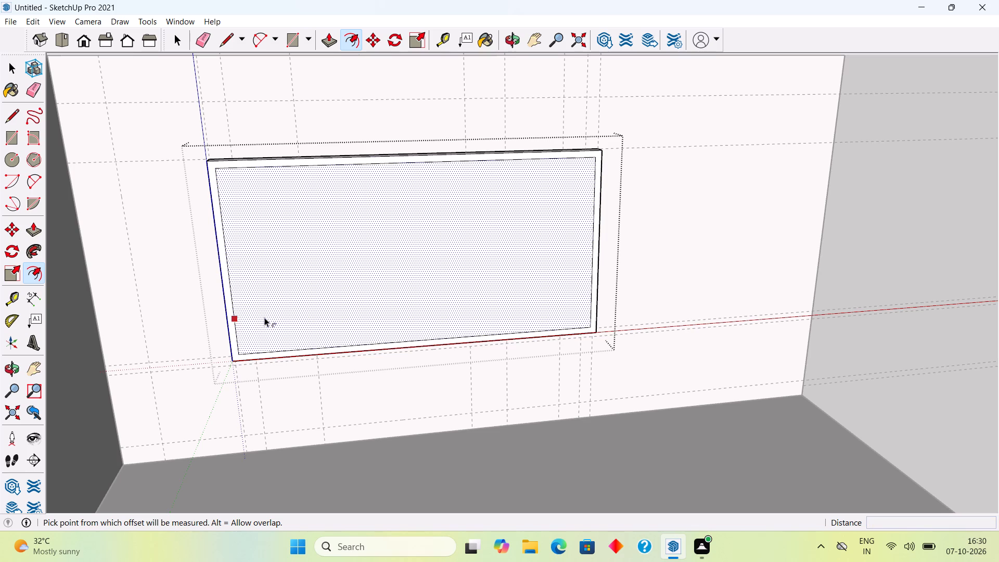
key("space")
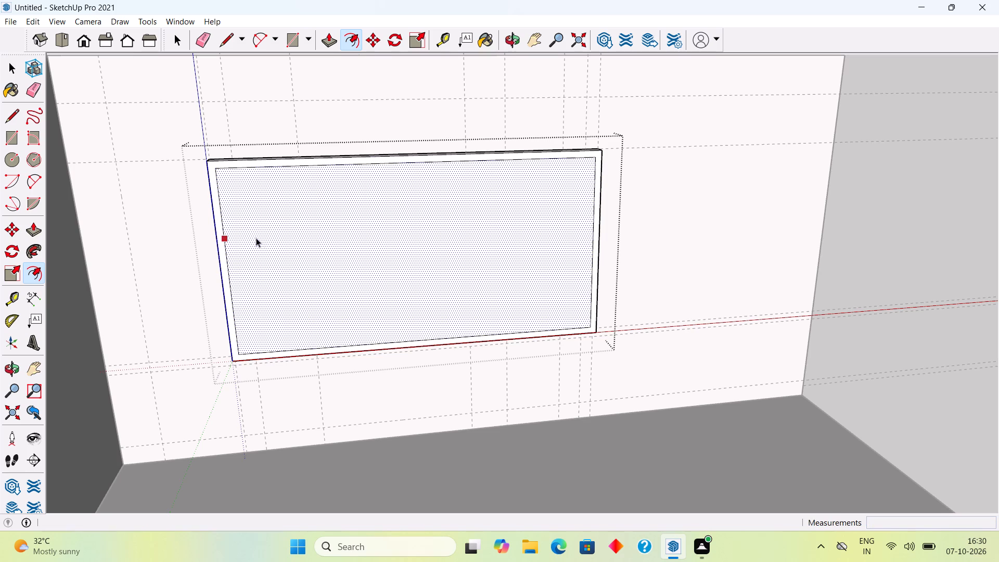
key("space")
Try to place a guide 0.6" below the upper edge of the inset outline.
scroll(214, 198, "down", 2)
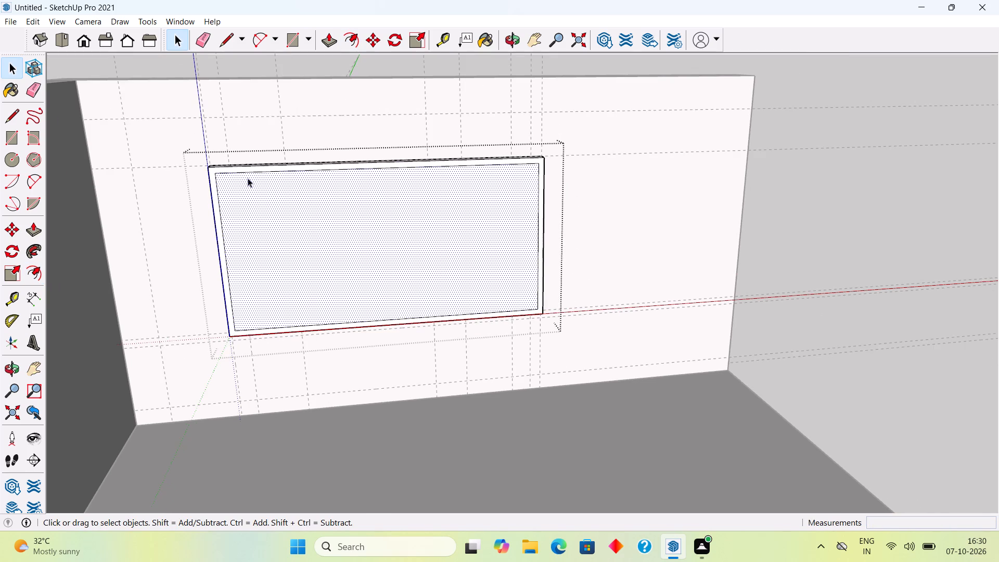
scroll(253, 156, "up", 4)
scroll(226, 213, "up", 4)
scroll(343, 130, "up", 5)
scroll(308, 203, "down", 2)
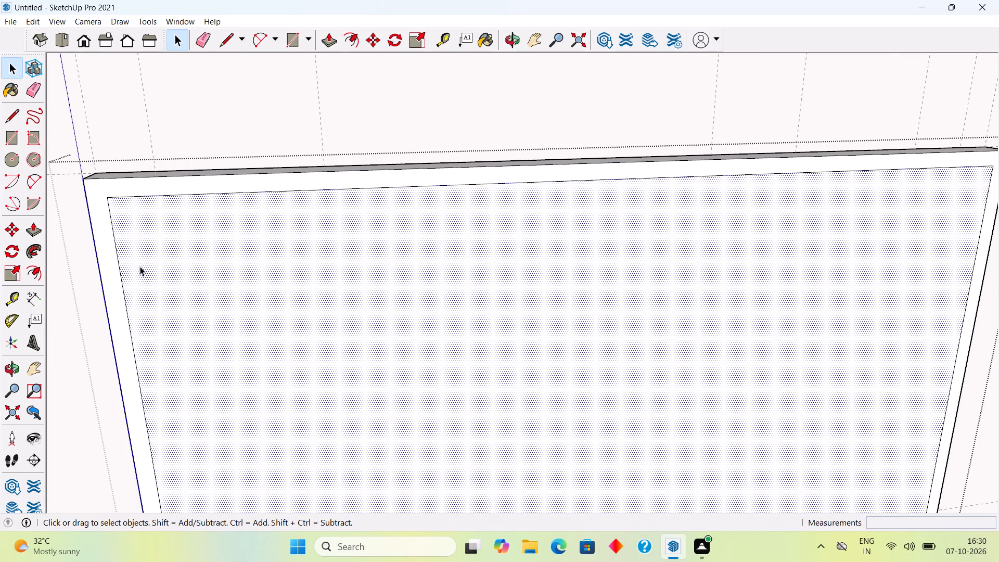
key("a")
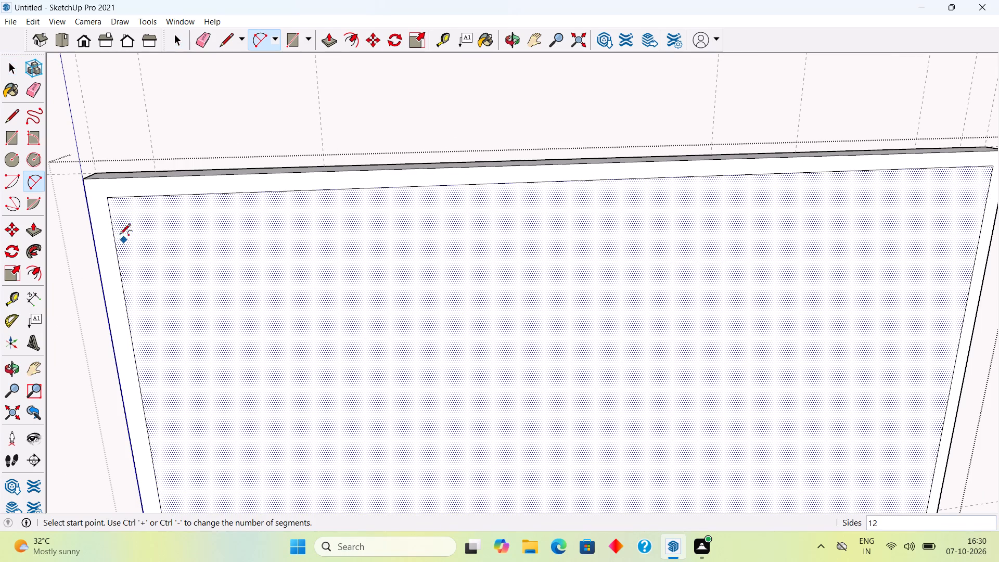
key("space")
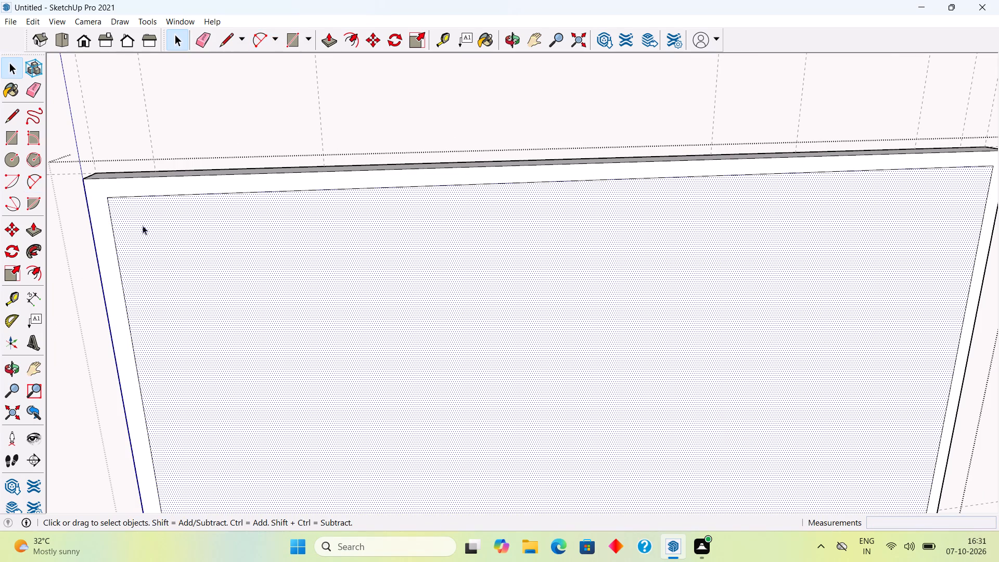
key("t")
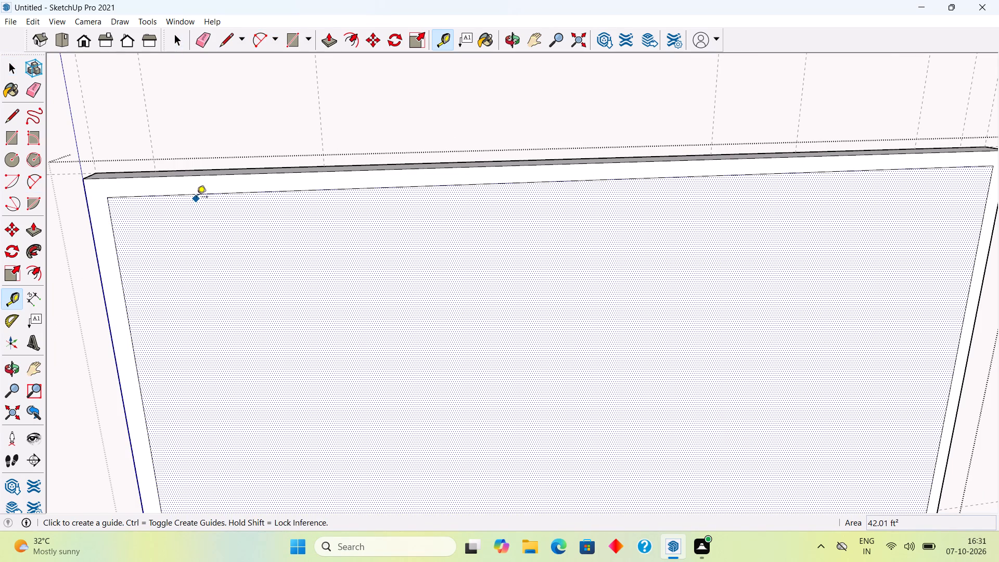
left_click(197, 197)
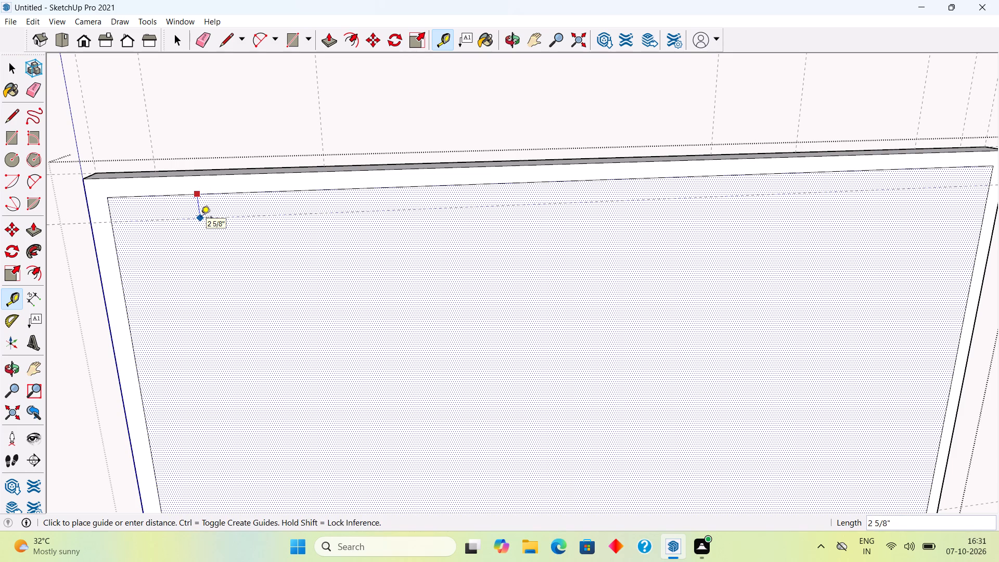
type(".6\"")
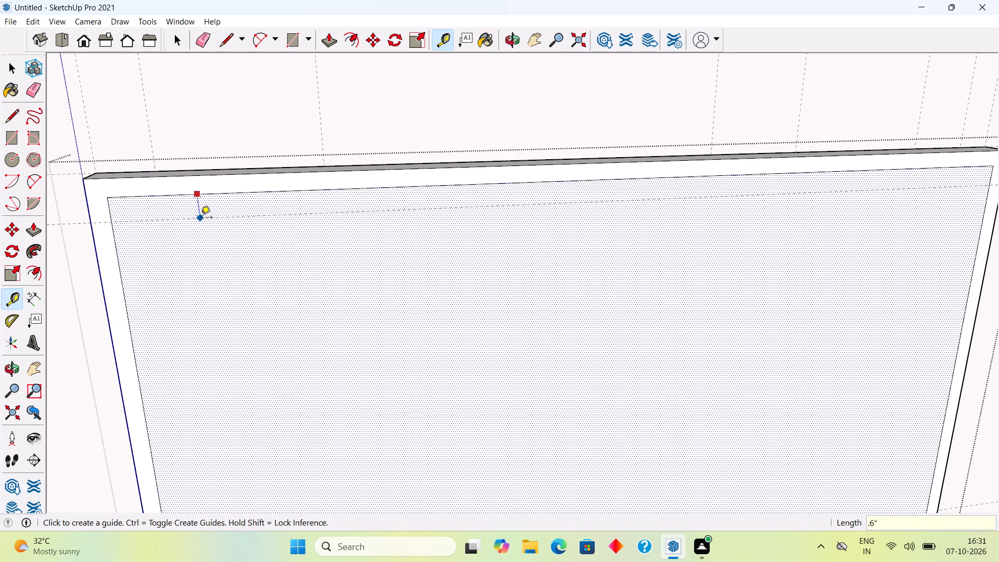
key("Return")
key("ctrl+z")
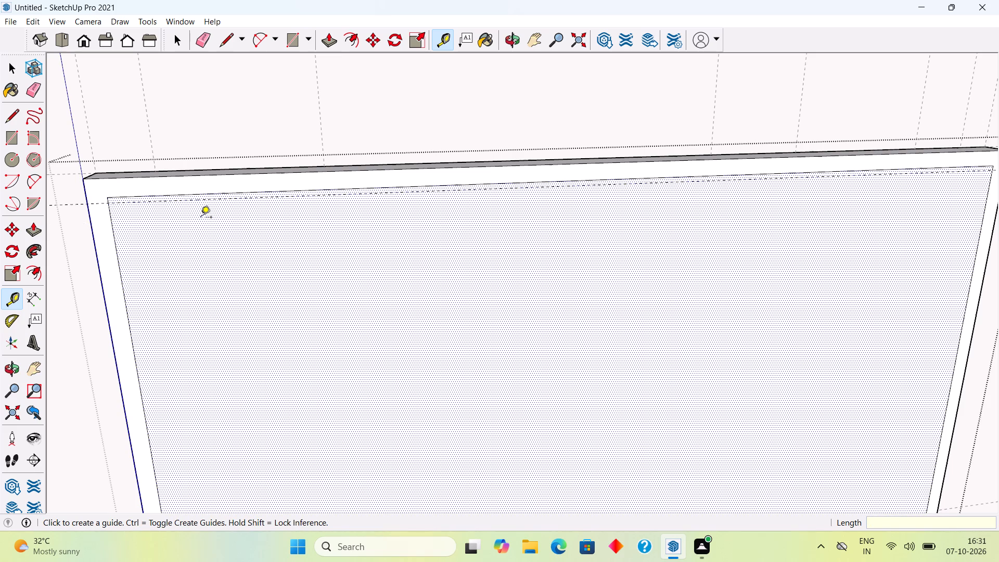
Place a horizontal guide 6" below the upper edge of the inset outline.
left_click(200, 197)
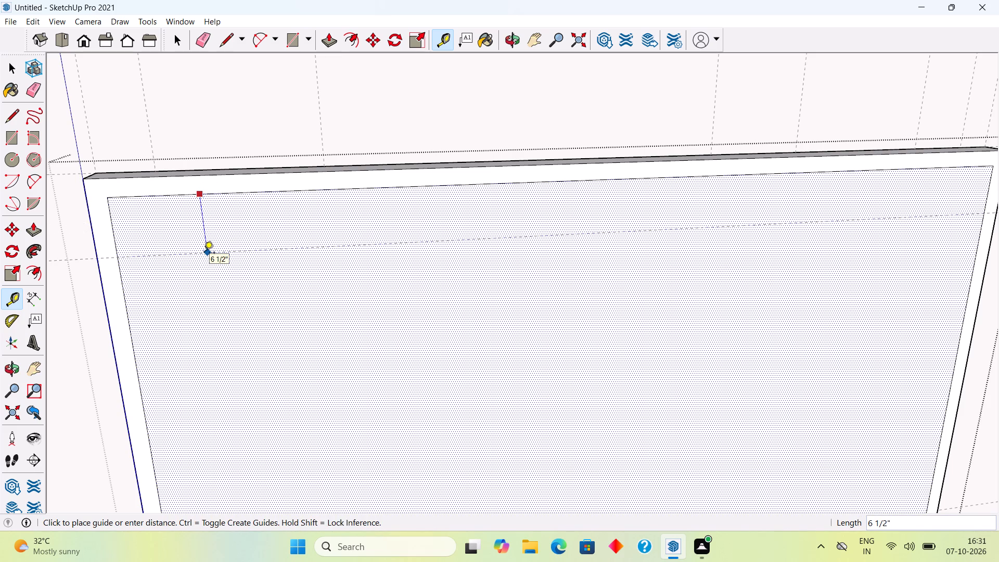
type("6\"")
key("Return")
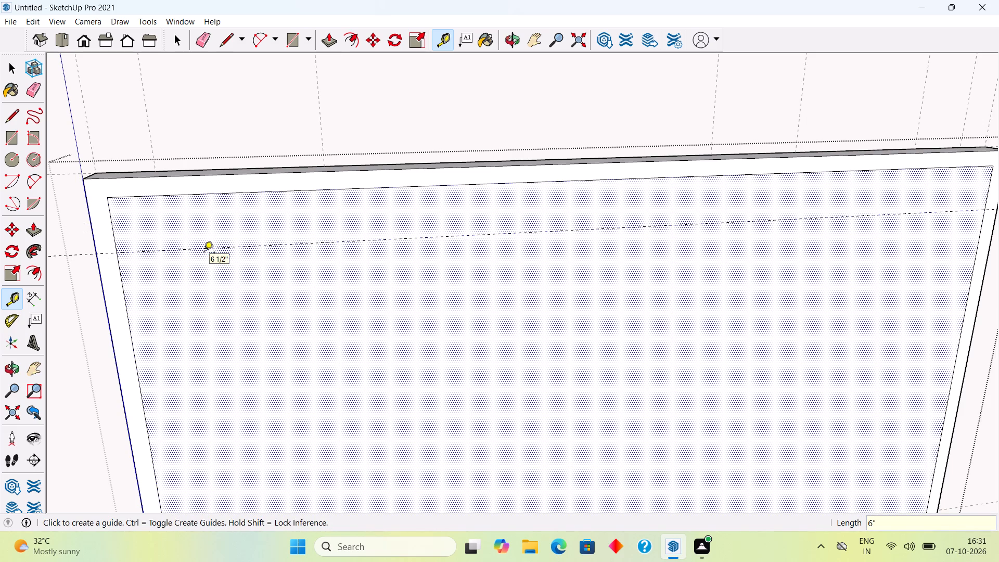
Place guides 6" inside the left, lower and right edges of the inset outline.
left_click(113, 237)
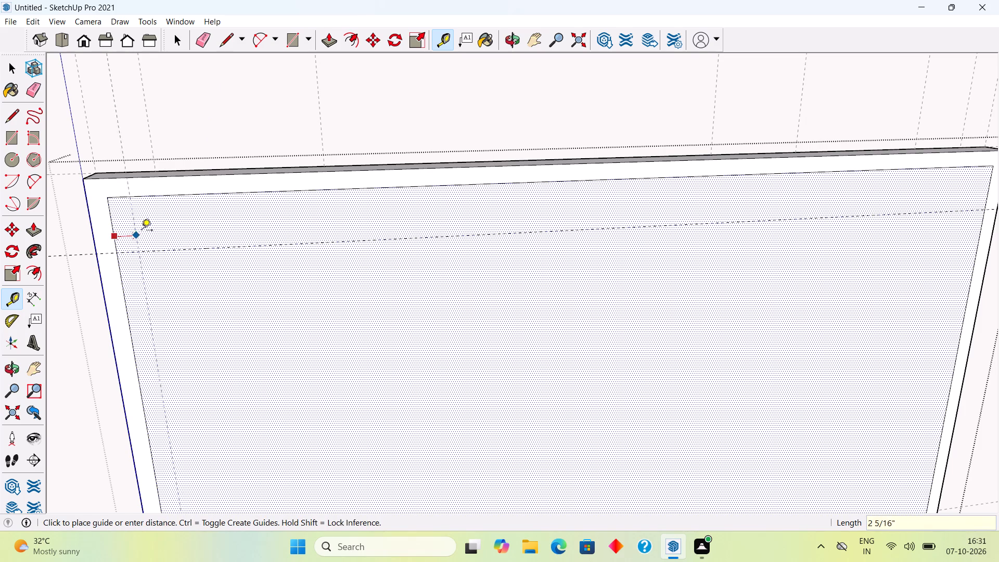
type("6\"")
key("Return")
scroll(171, 229, "down", 9)
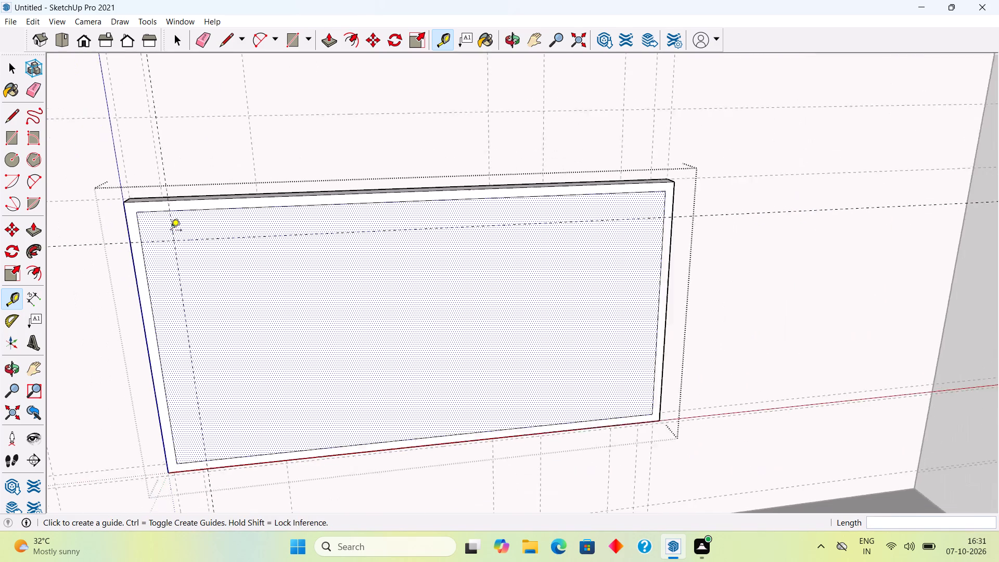
scroll(171, 231, "down", 2)
left_click(209, 399)
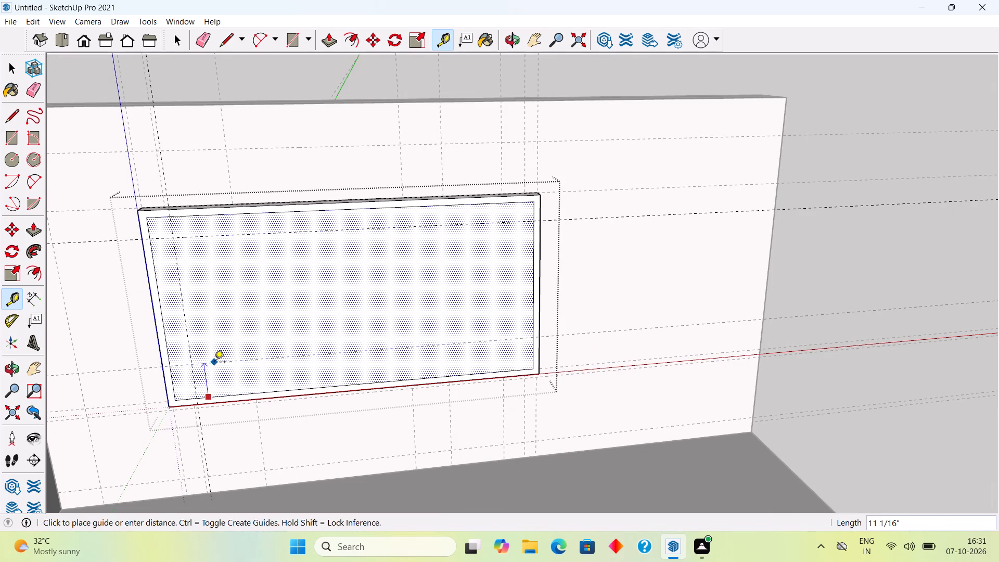
type("6\"")
key("Return")
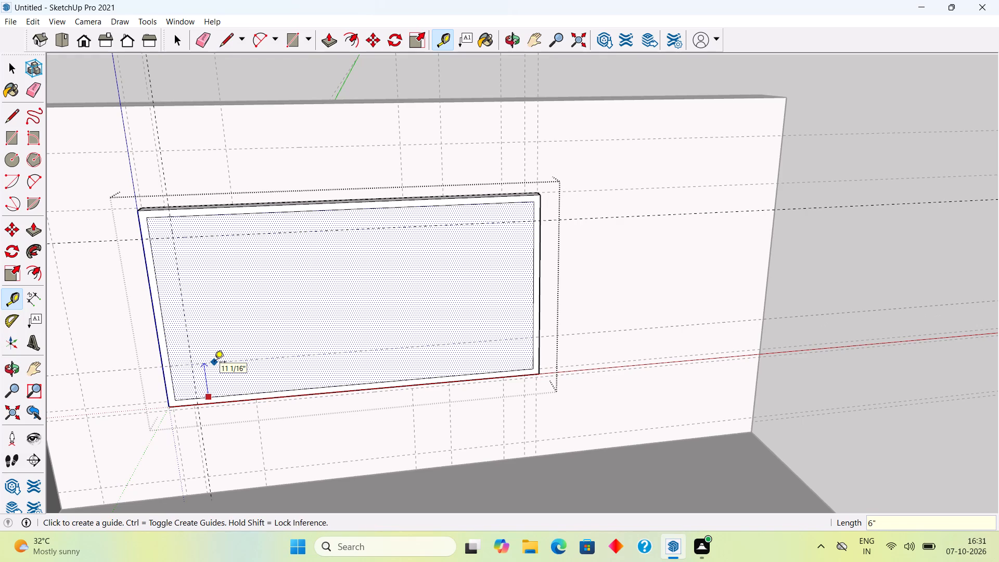
left_click(532, 305)
type("6\"")
key("Return")
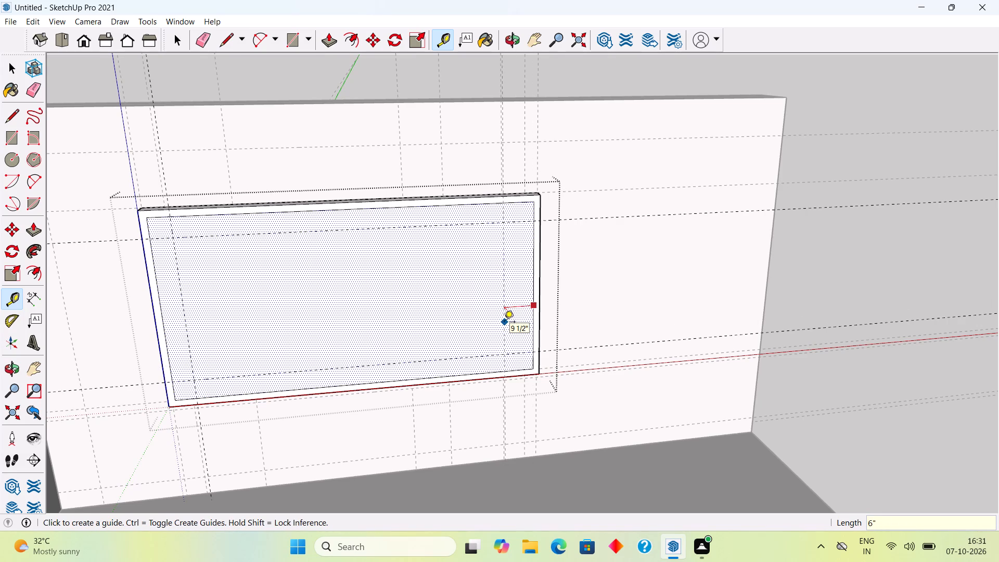
key("space")
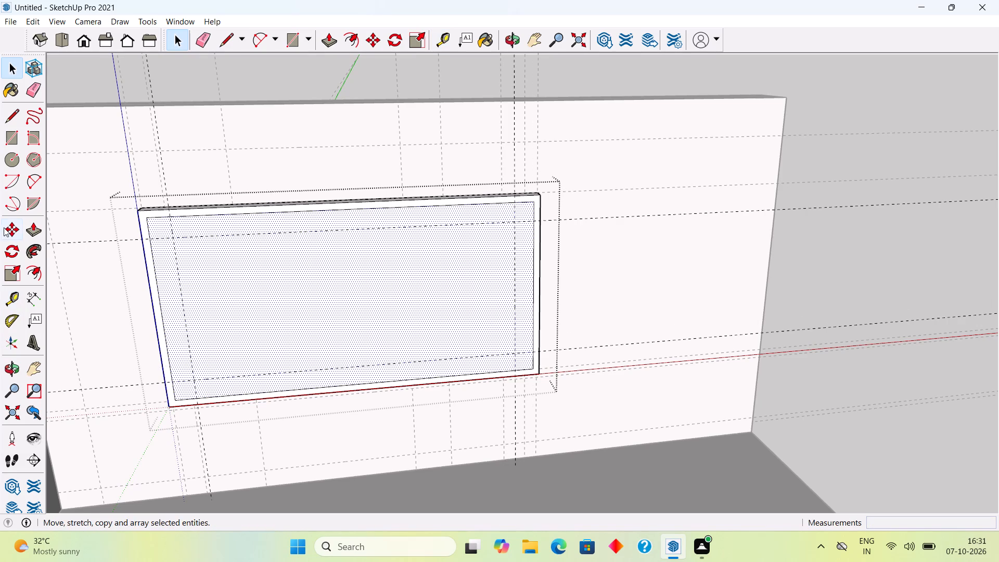
Round the upper-left, upper-right and lower-right corners of the inset outline with tangent arcs between the guide intersections.
scroll(4, 227, "up", 3)
scroll(170, 226, "up", 5)
scroll(136, 272, "up", 5)
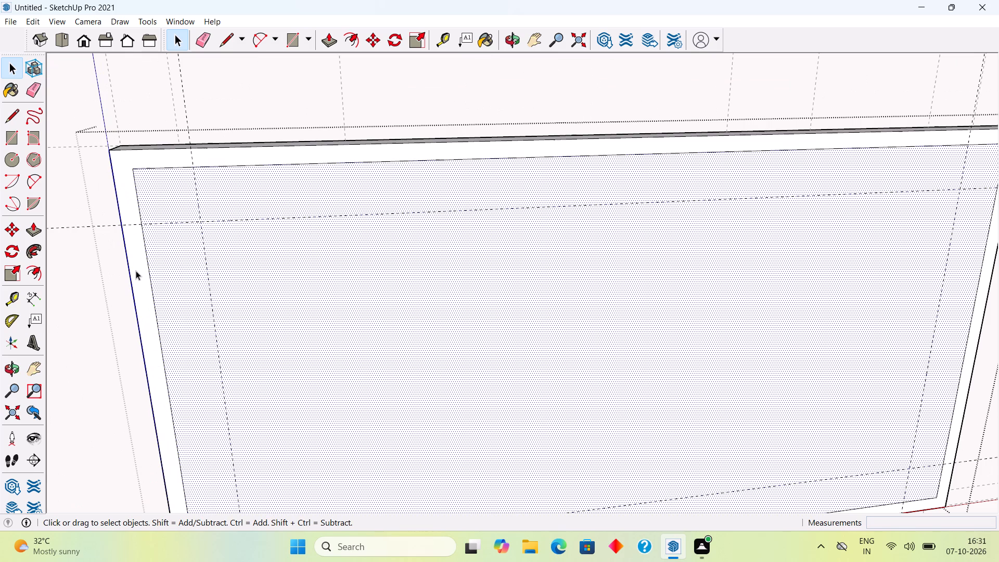
key("a")
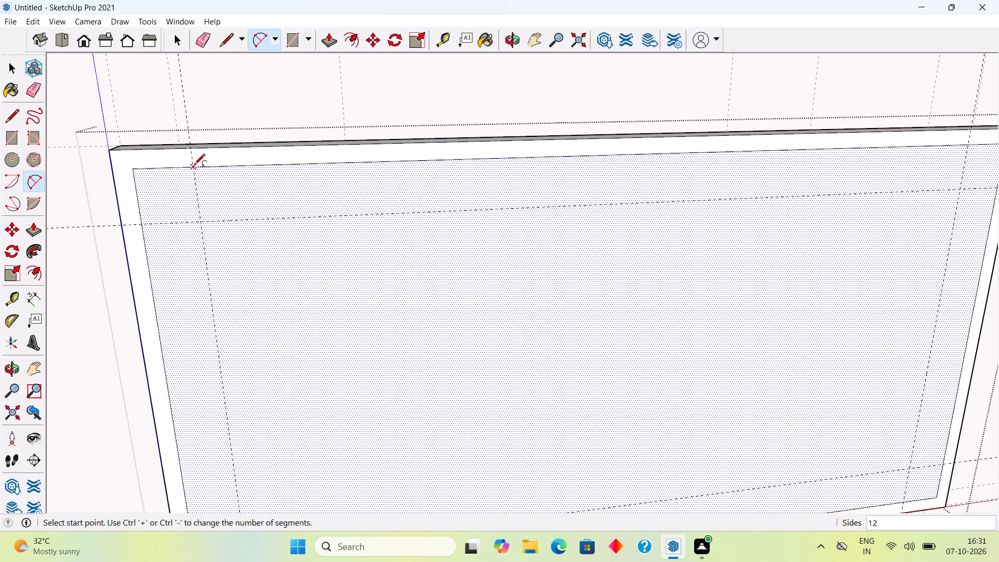
left_click(194, 165)
left_click(145, 224)
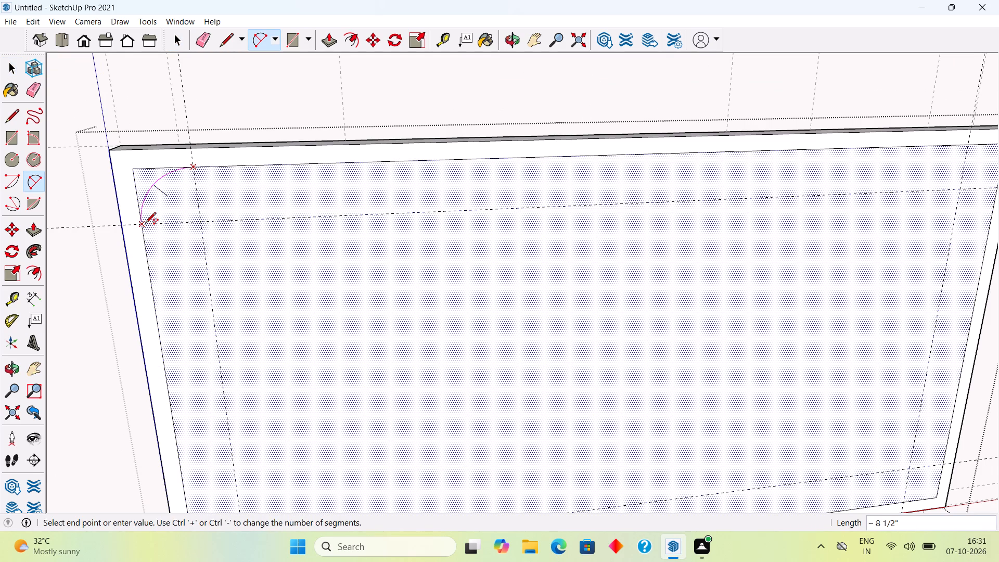
left_click(145, 224)
scroll(145, 224, "down", 7)
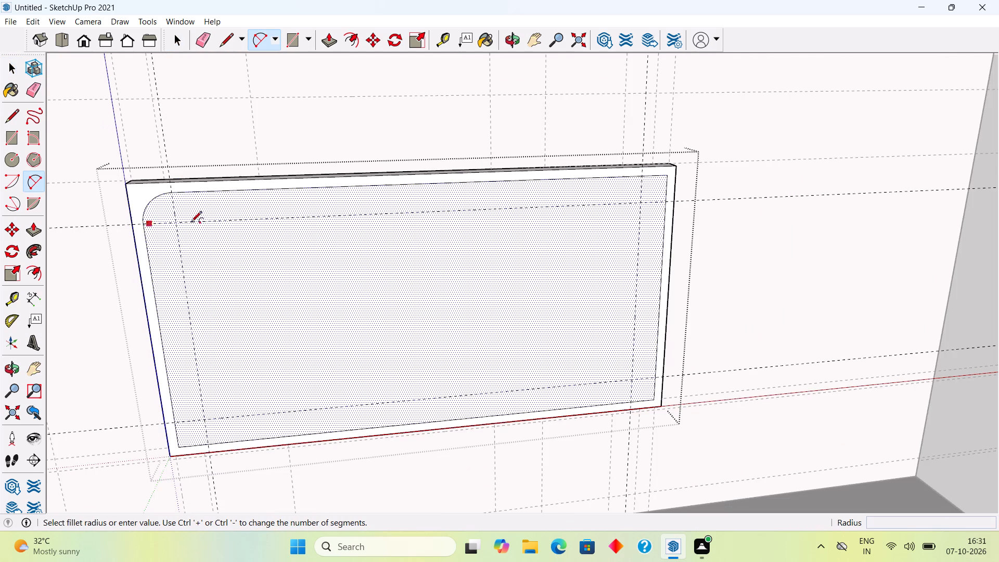
left_click(641, 177)
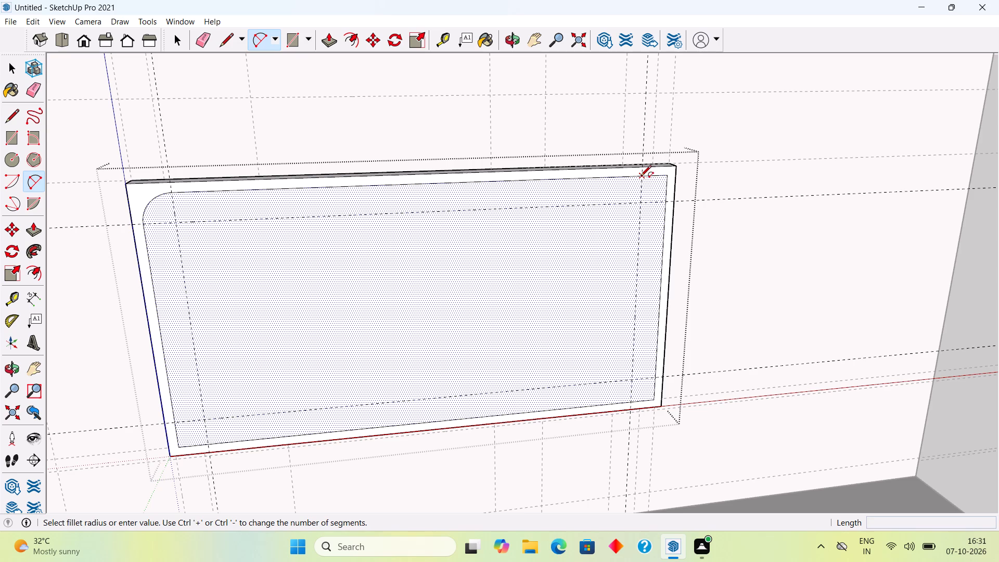
double_click(664, 206)
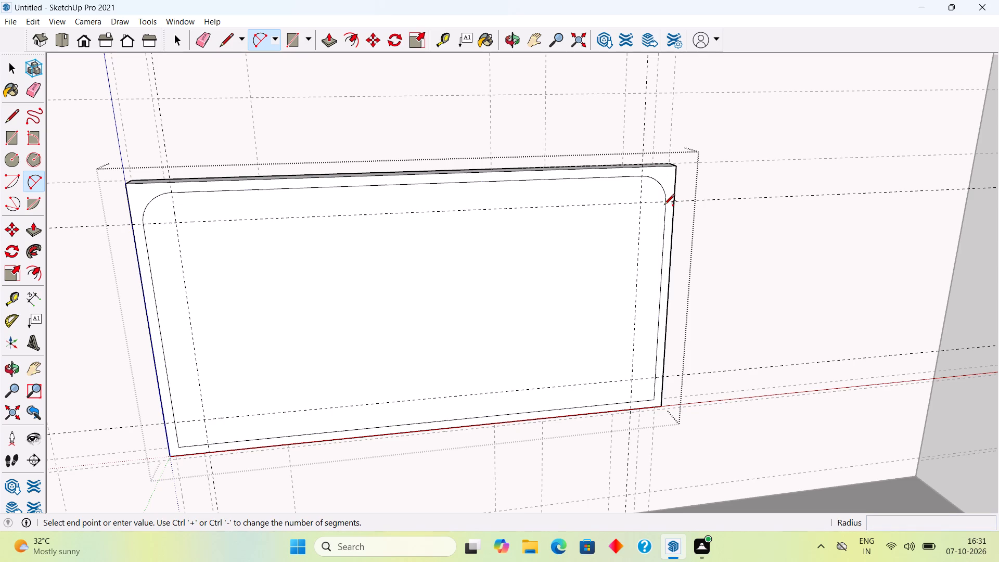
left_click(632, 402)
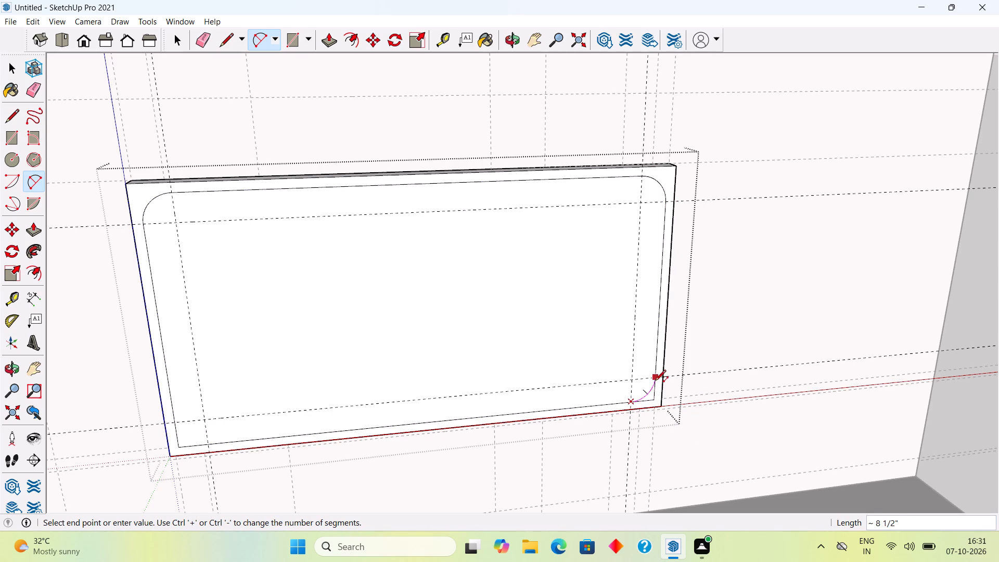
double_click(655, 381)
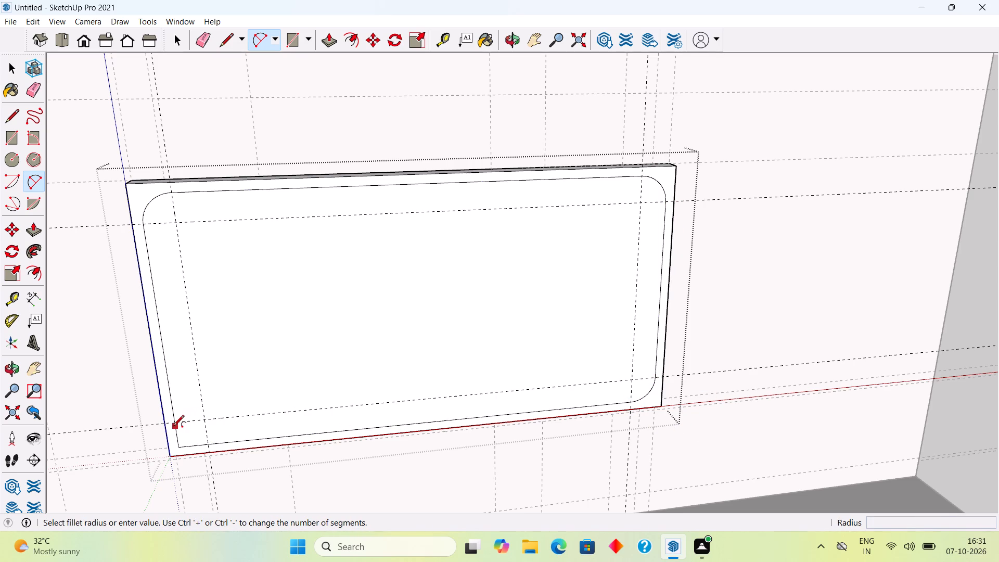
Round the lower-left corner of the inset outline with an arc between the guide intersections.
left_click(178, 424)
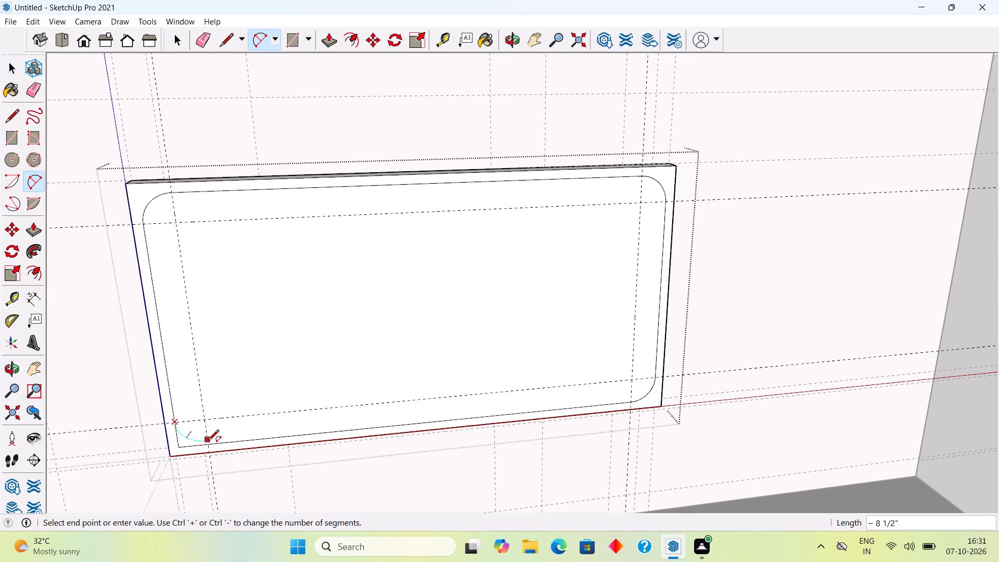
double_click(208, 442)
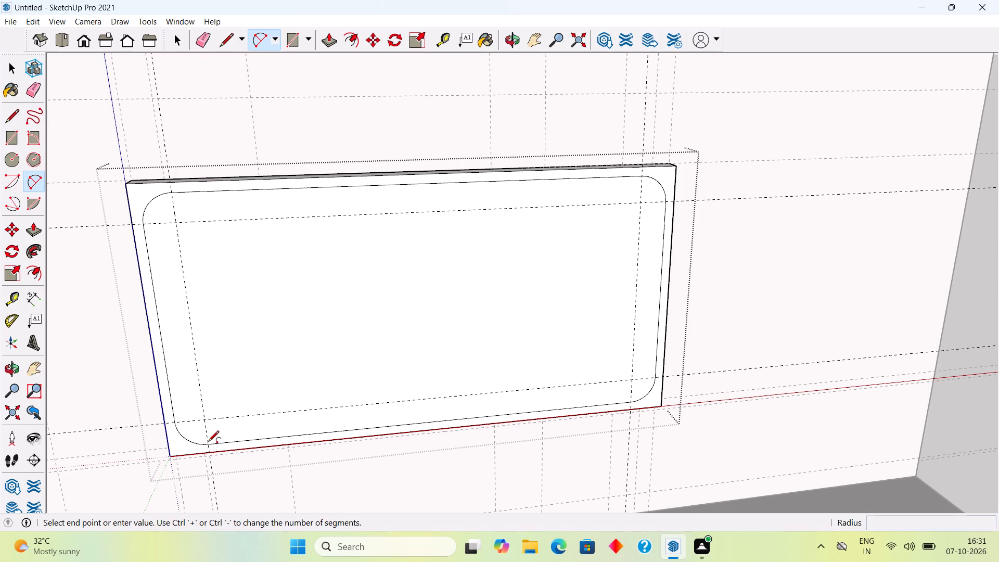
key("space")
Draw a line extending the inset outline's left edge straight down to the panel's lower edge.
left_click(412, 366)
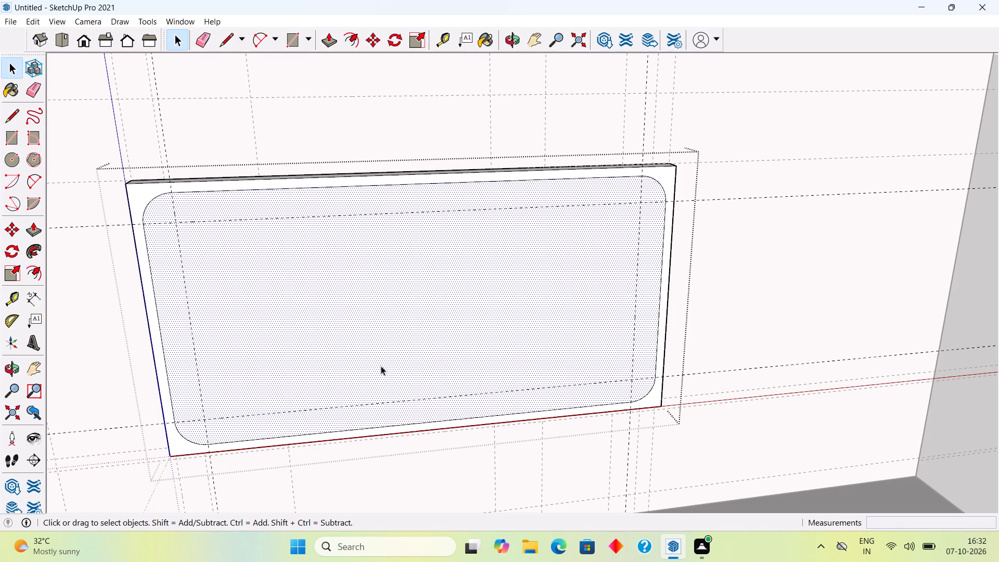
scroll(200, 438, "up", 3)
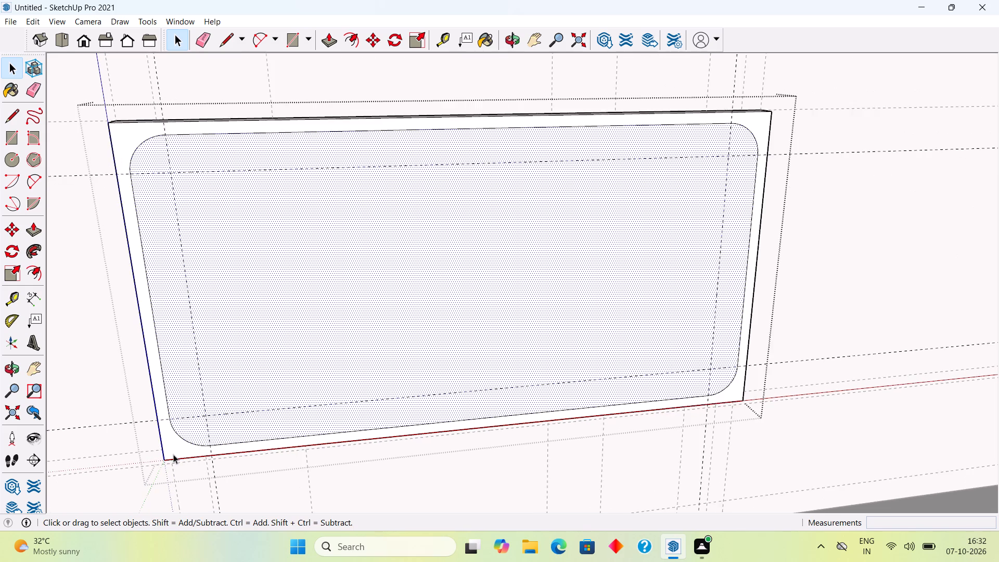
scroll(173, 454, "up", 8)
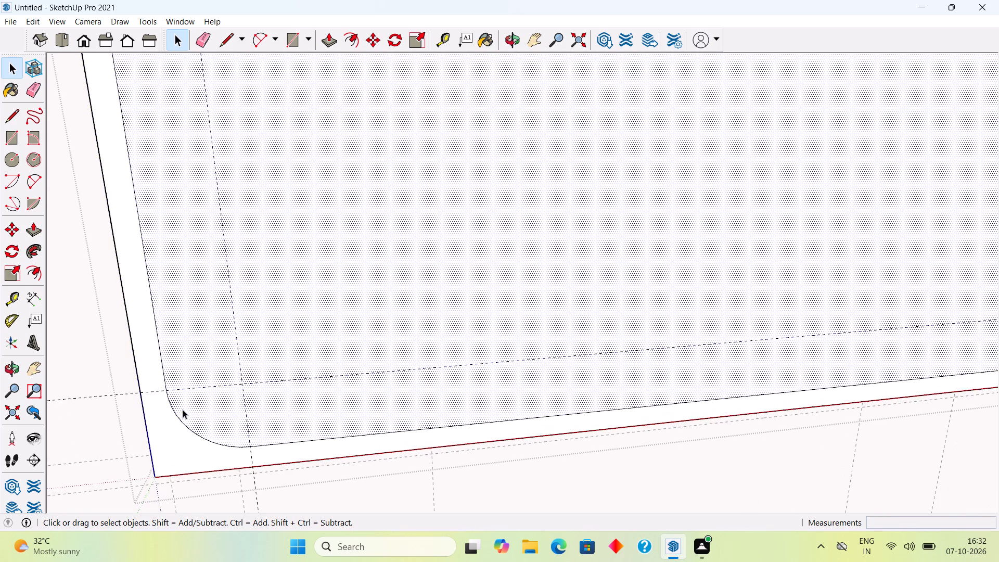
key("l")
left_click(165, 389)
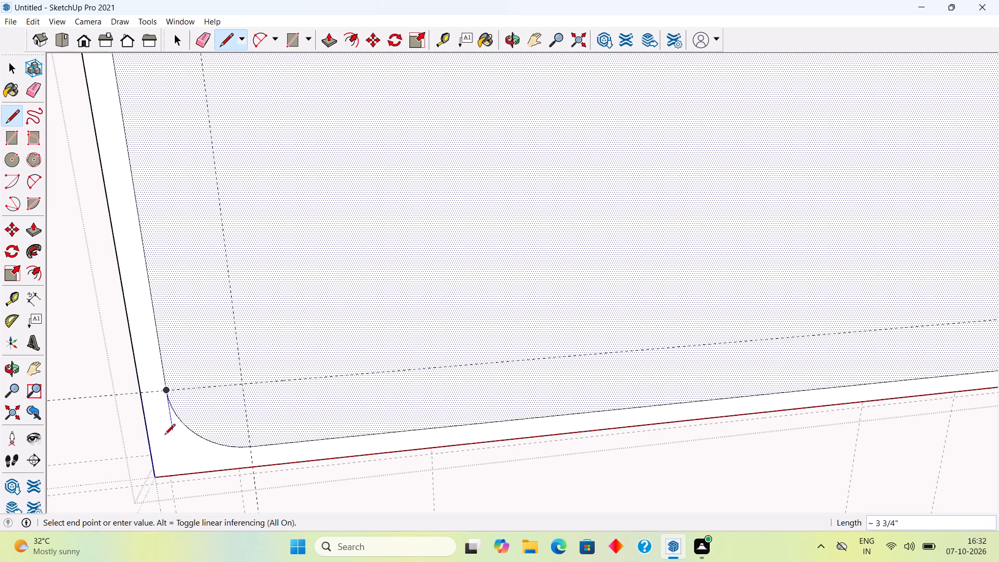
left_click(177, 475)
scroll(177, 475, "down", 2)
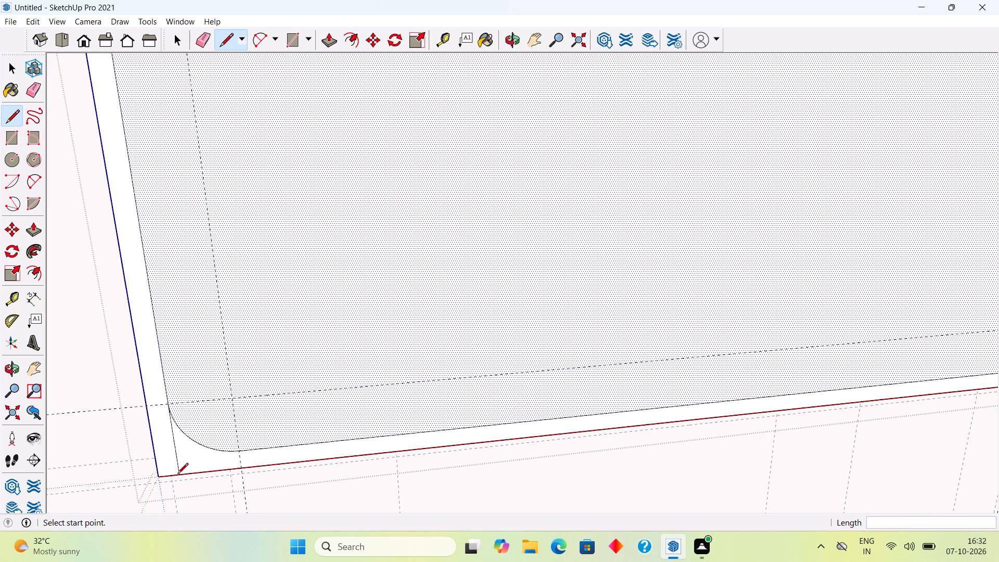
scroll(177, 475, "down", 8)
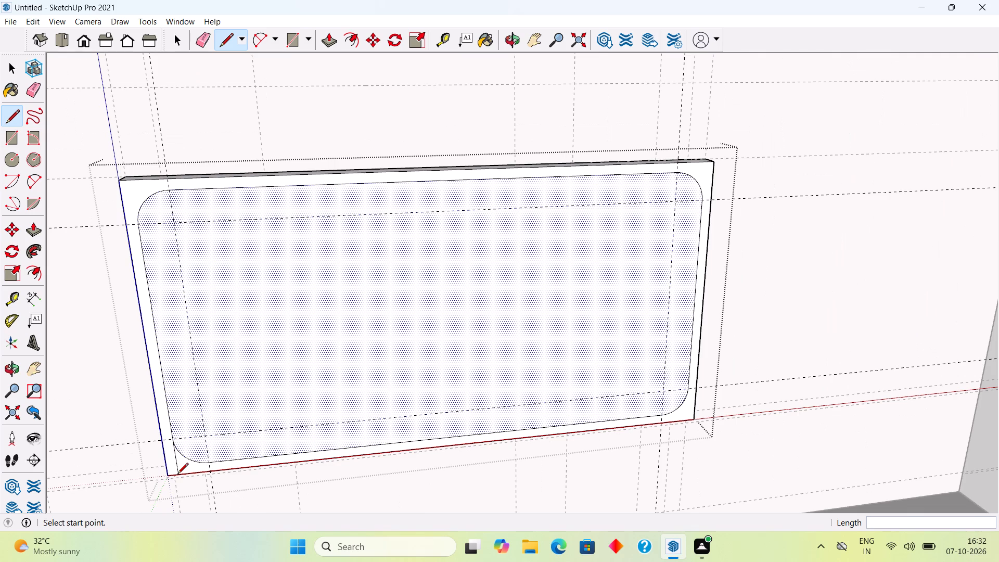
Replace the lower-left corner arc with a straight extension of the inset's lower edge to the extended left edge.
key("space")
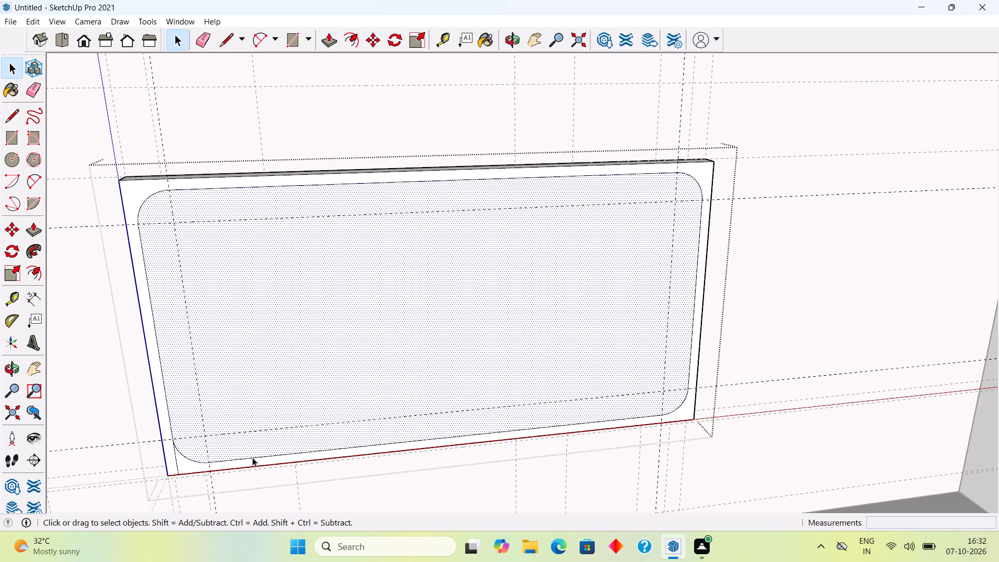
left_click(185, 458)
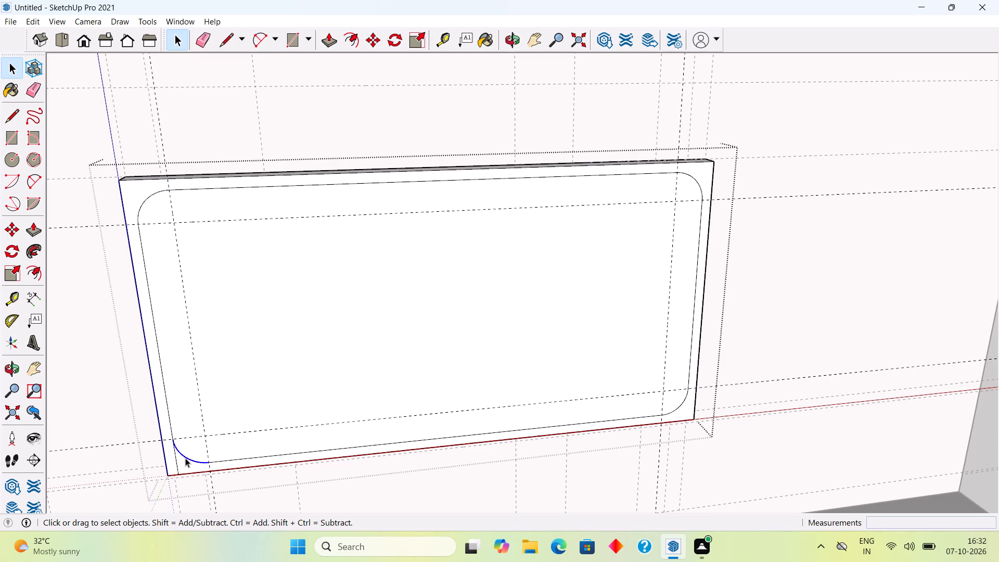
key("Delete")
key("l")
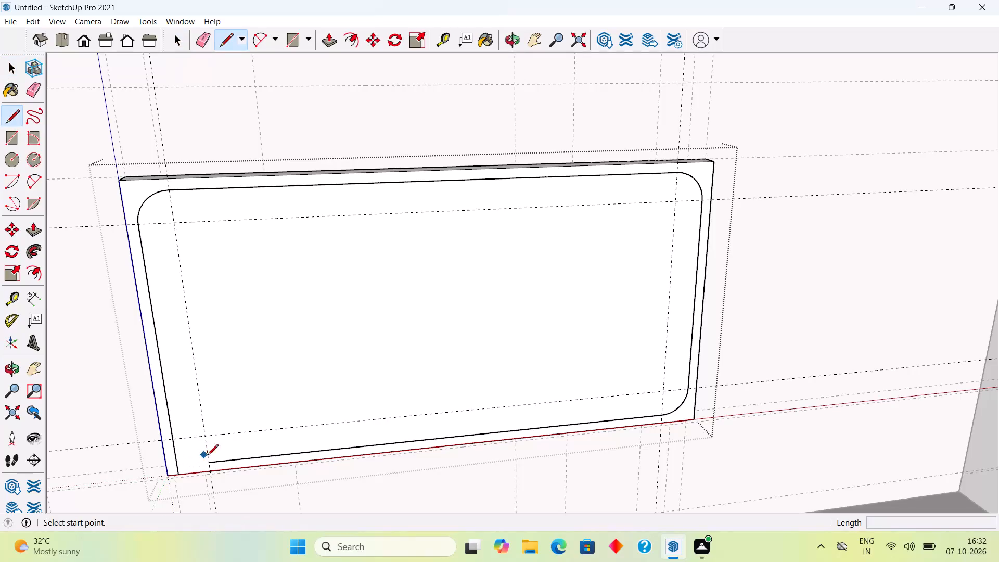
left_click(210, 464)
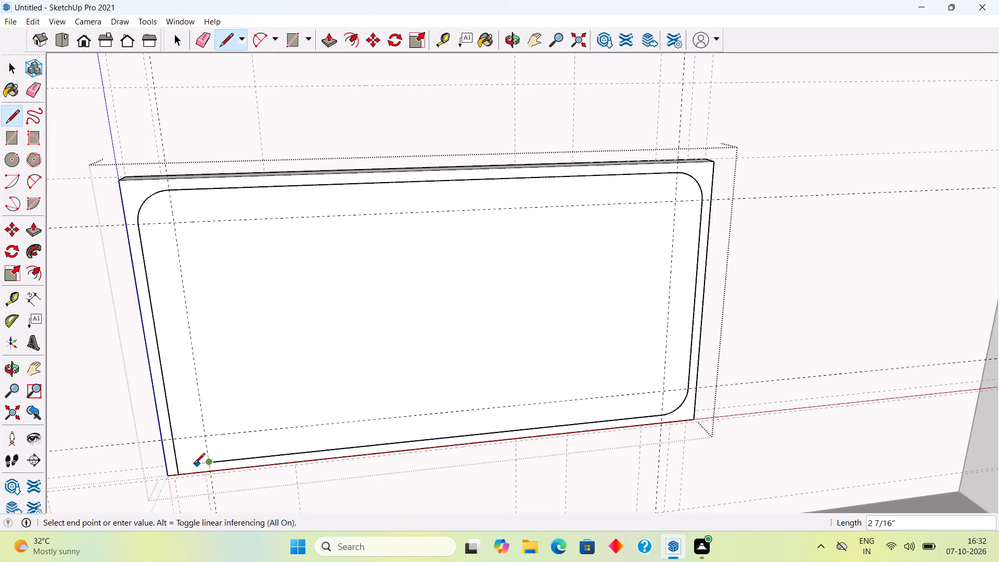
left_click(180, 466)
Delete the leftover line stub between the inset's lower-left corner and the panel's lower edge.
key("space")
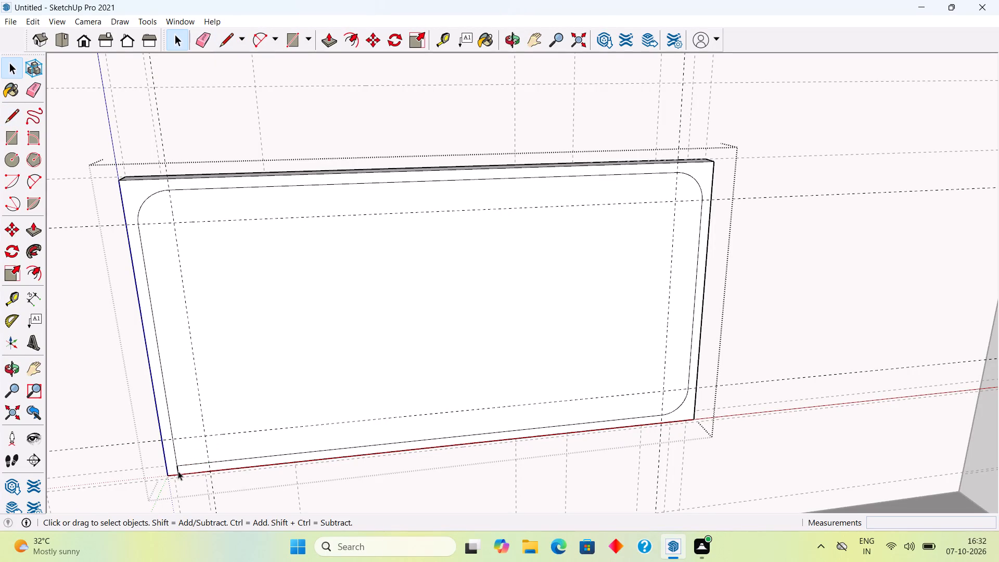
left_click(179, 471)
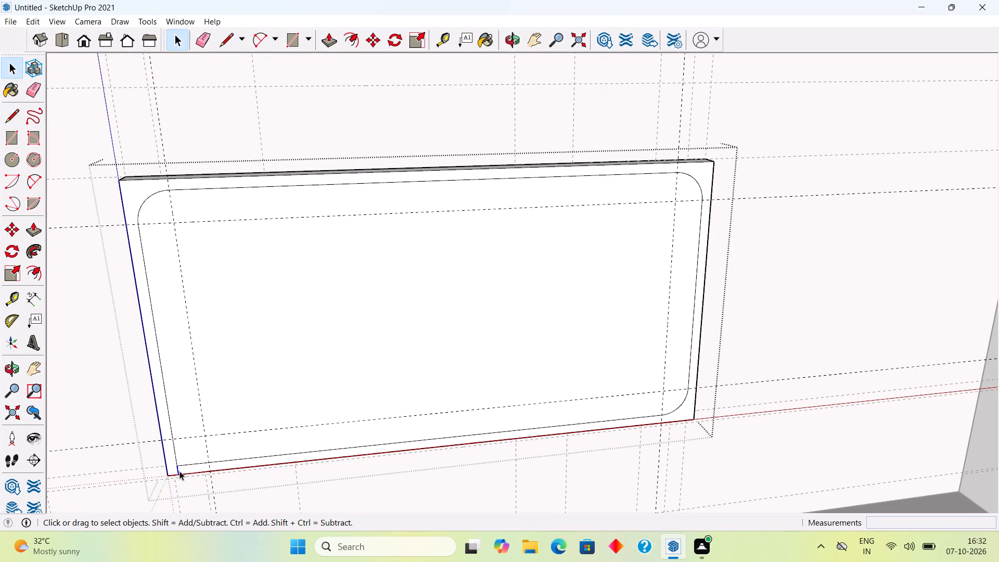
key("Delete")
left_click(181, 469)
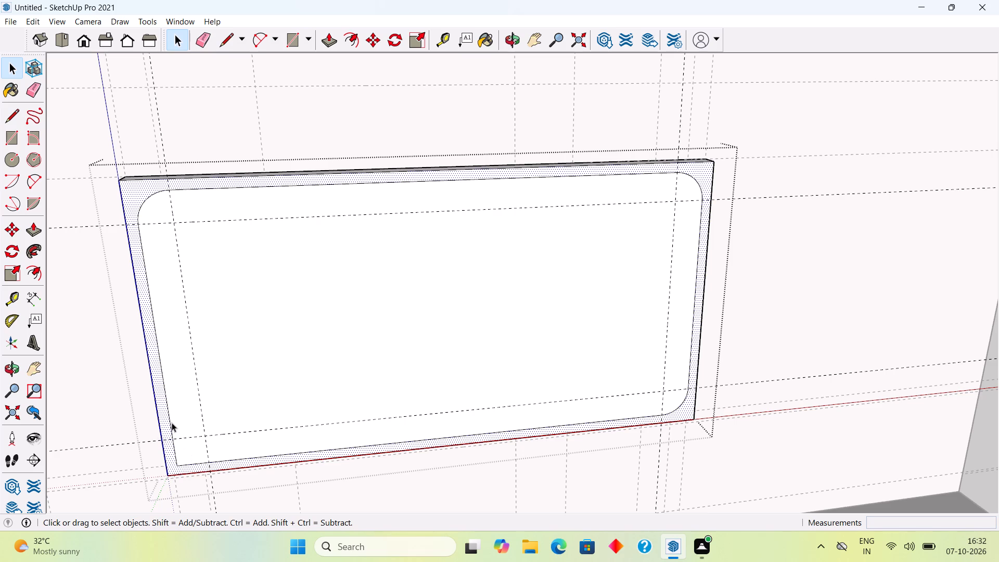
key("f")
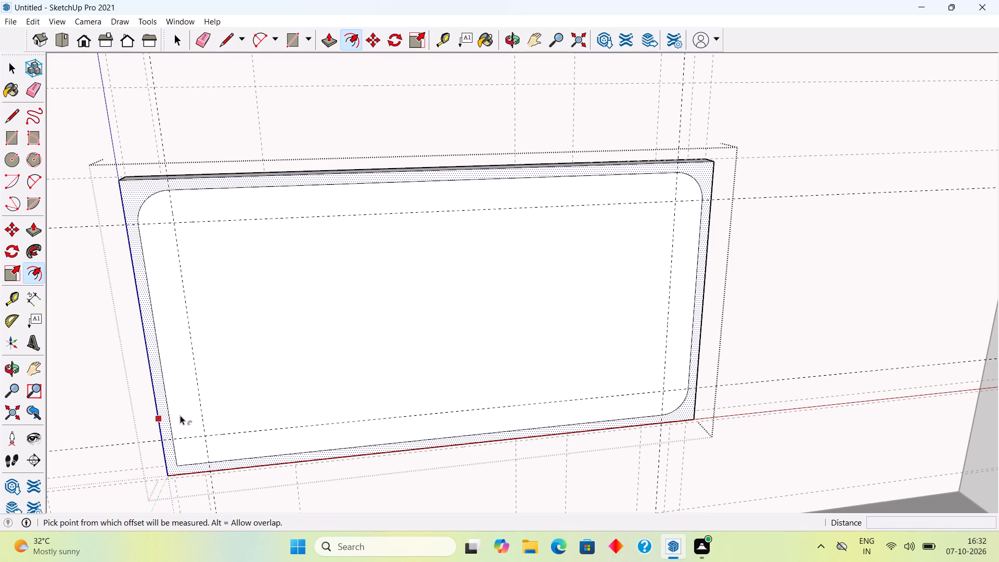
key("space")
Offset the outline of the inner inset face 1" inward.
left_click(212, 368)
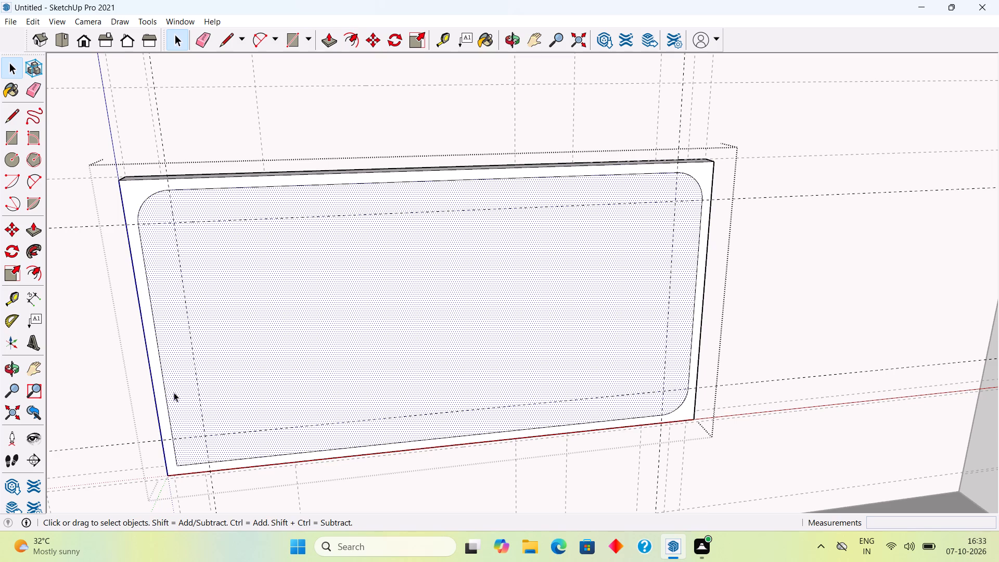
key("f")
left_click(170, 394)
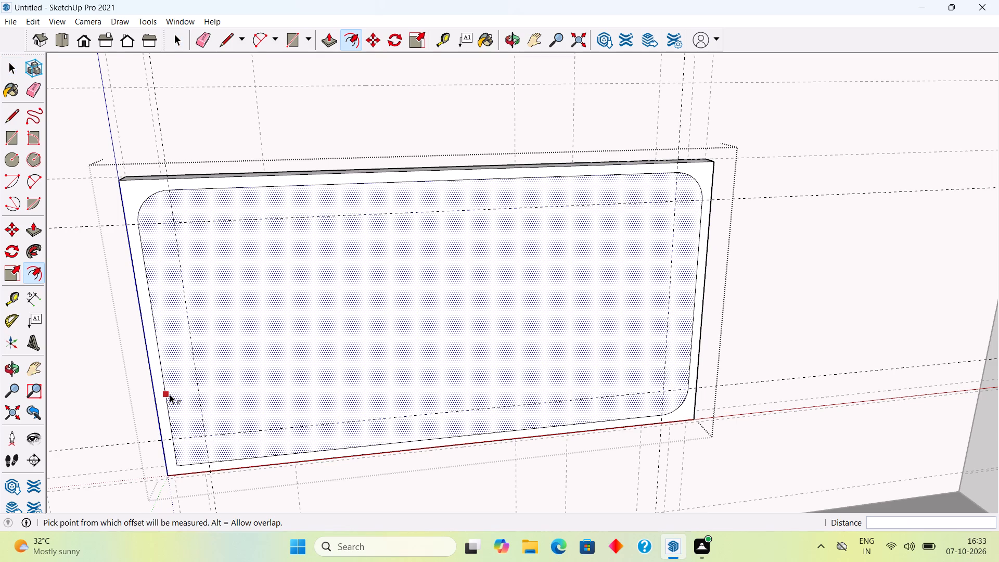
type("1\"")
key("Return")
key("space")
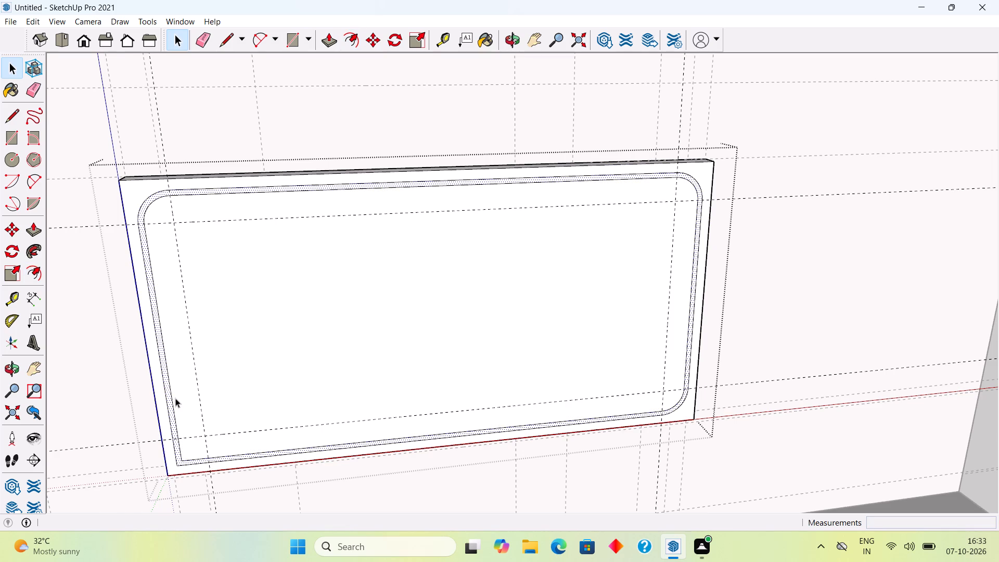
Push/Pull the 1" border strip around the inset 0.5" outward from the panel face.
key("p")
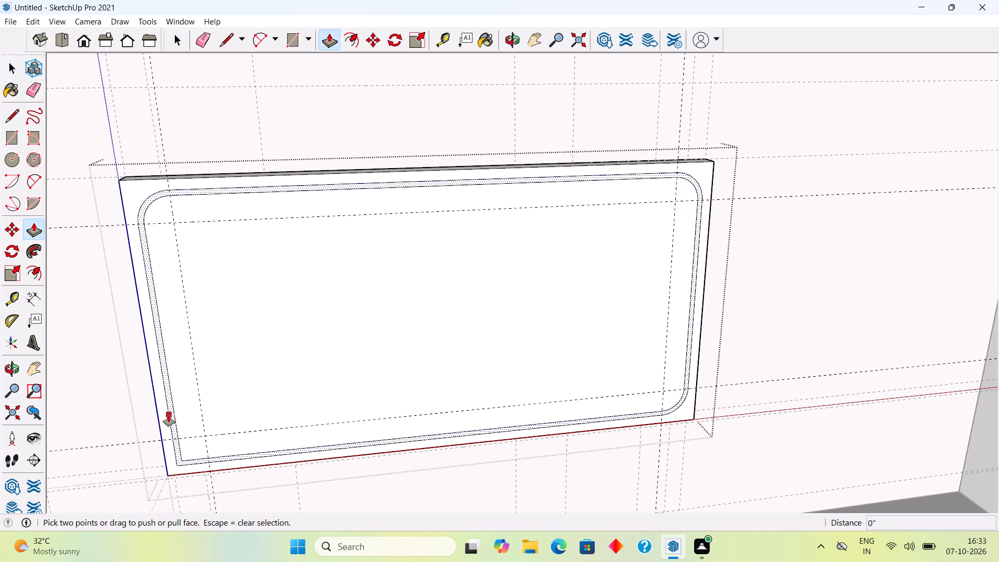
key("space")
left_click(172, 423)
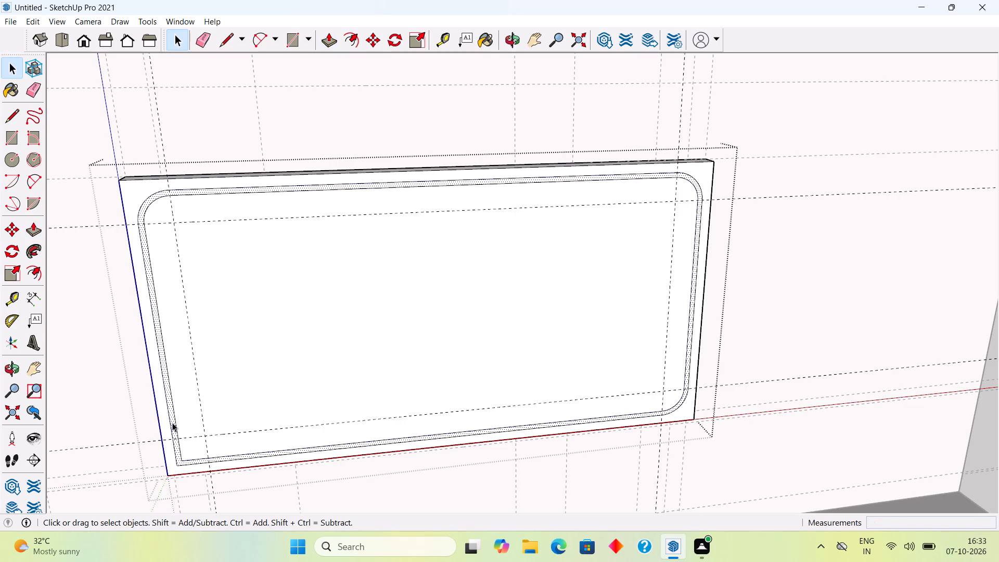
key("p")
left_click(172, 423)
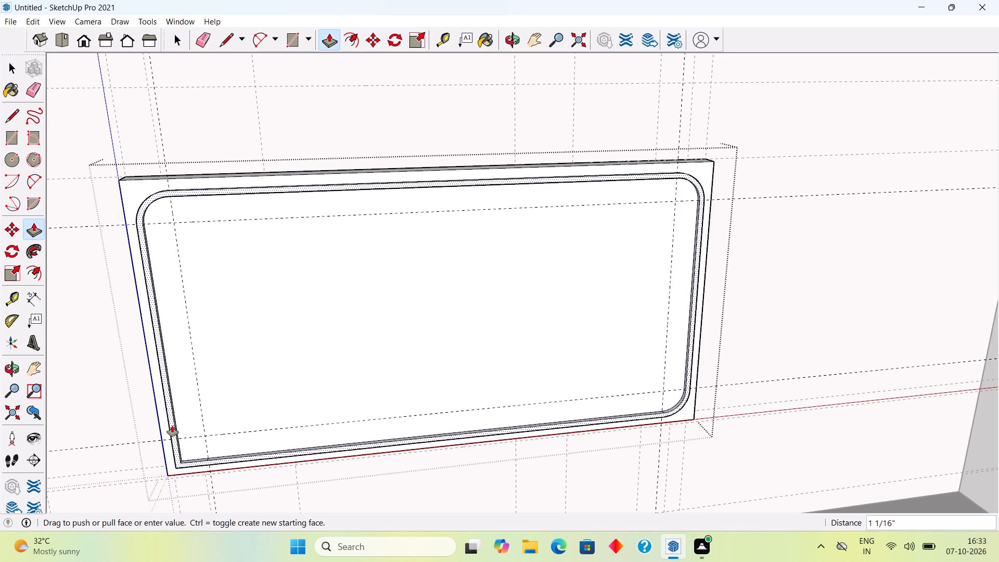
type(".5\"")
key("Return")
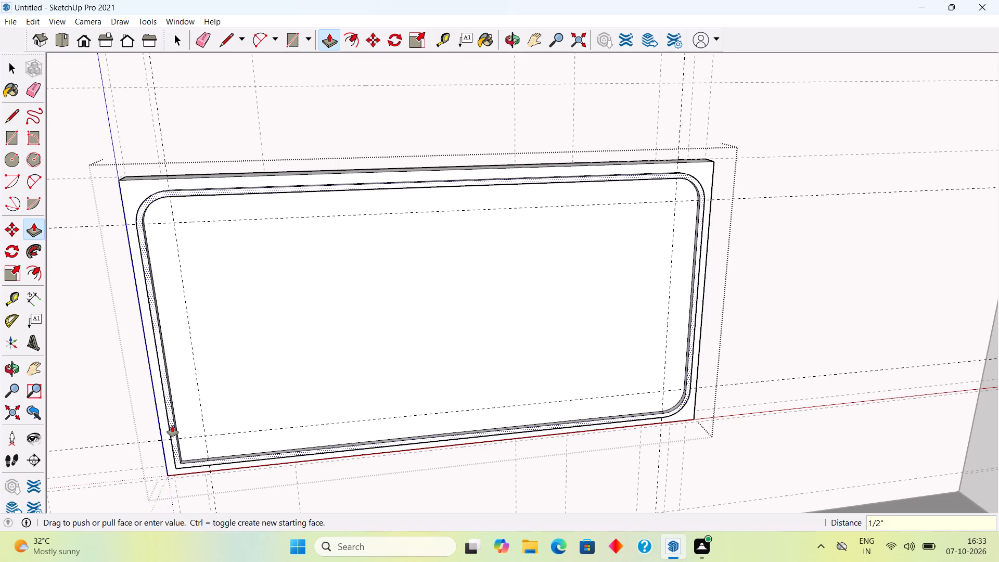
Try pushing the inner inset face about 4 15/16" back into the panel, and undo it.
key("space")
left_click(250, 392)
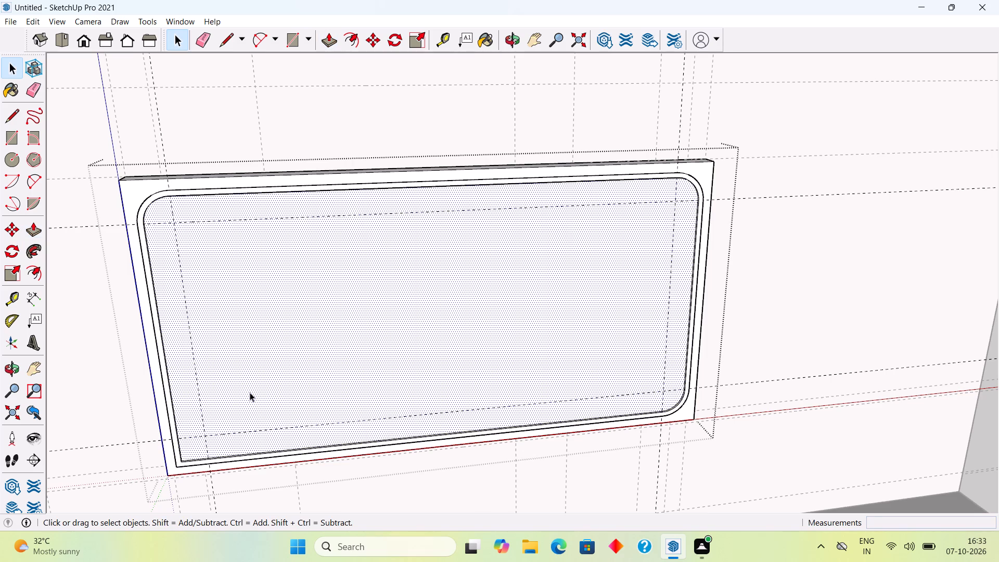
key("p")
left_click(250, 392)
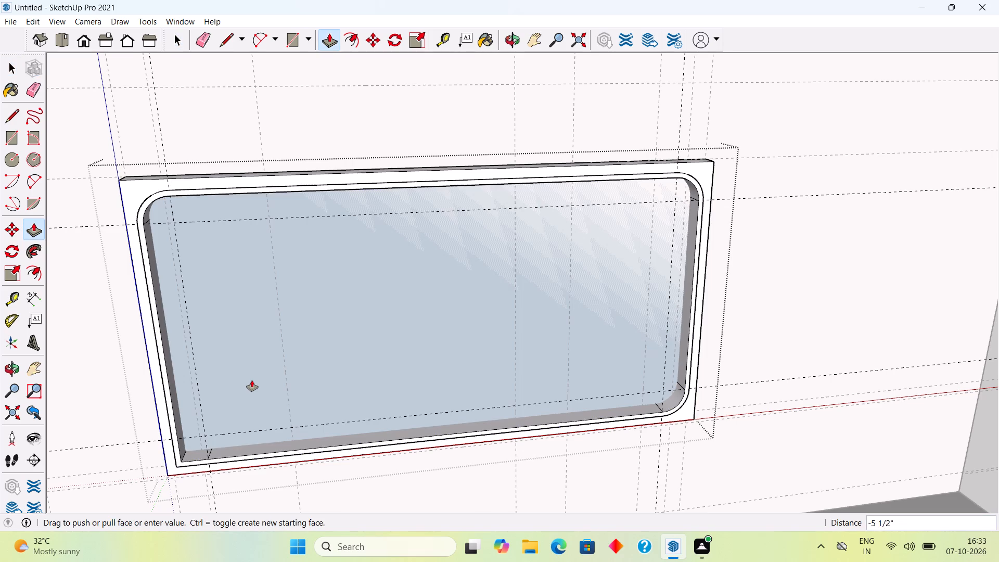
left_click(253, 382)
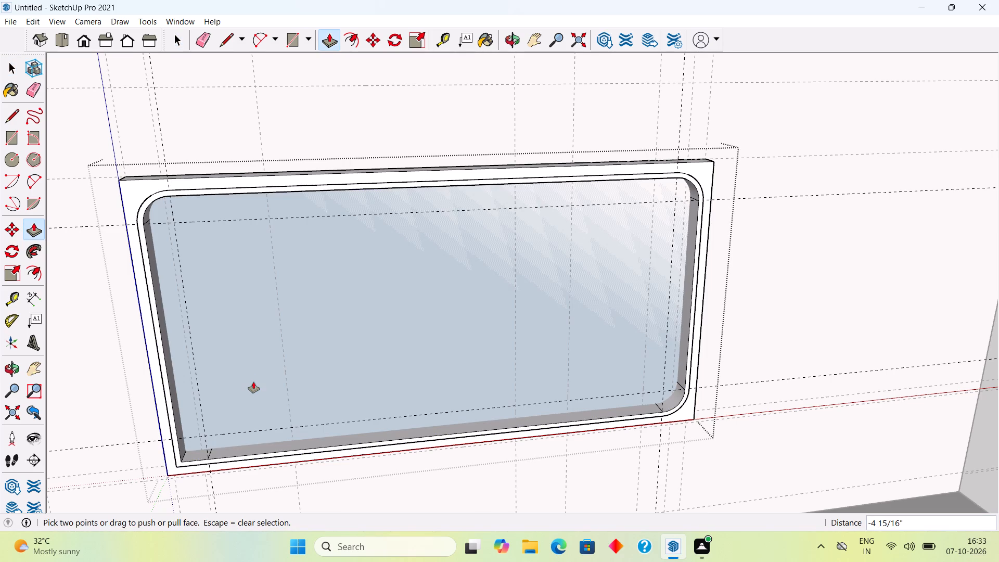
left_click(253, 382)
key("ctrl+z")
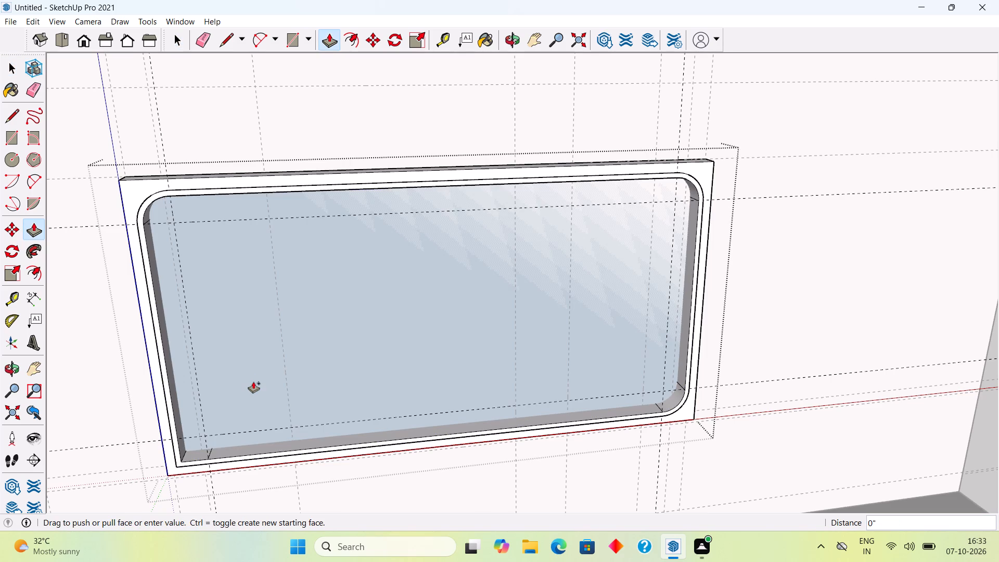
Push the inner inset face 4" back through the panel to cut a rounded opening.
left_click_drag(255, 392, 312, 340)
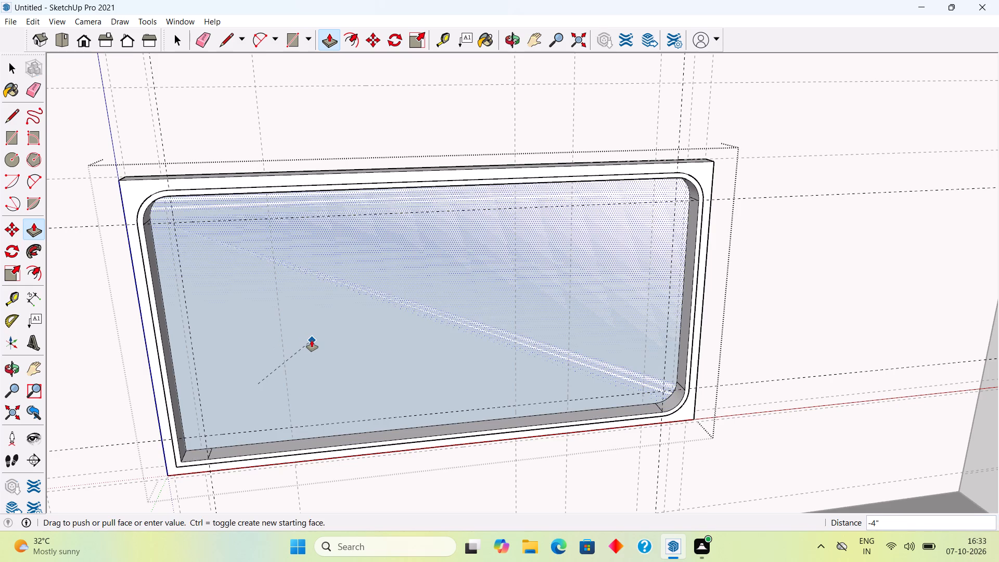
scroll(312, 340, "down", 4)
key("space")
Examine the panel's opening and border strip from several angles within the room.
middle_click_drag(312, 340, 370, 311)
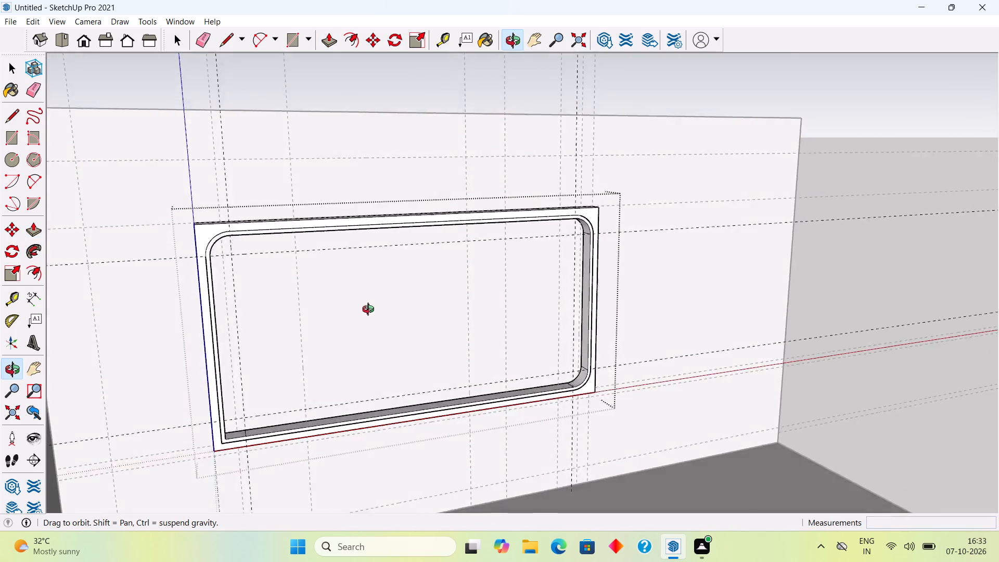
middle_click_drag(370, 311, 325, 433)
left_click(268, 116)
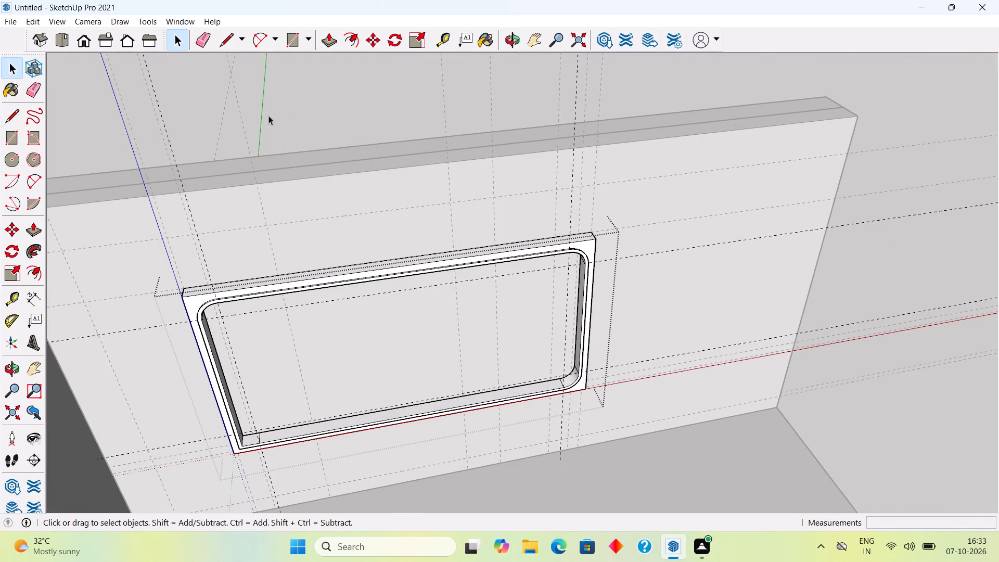
middle_click_drag(237, 356, 198, 342)
double_click(213, 354)
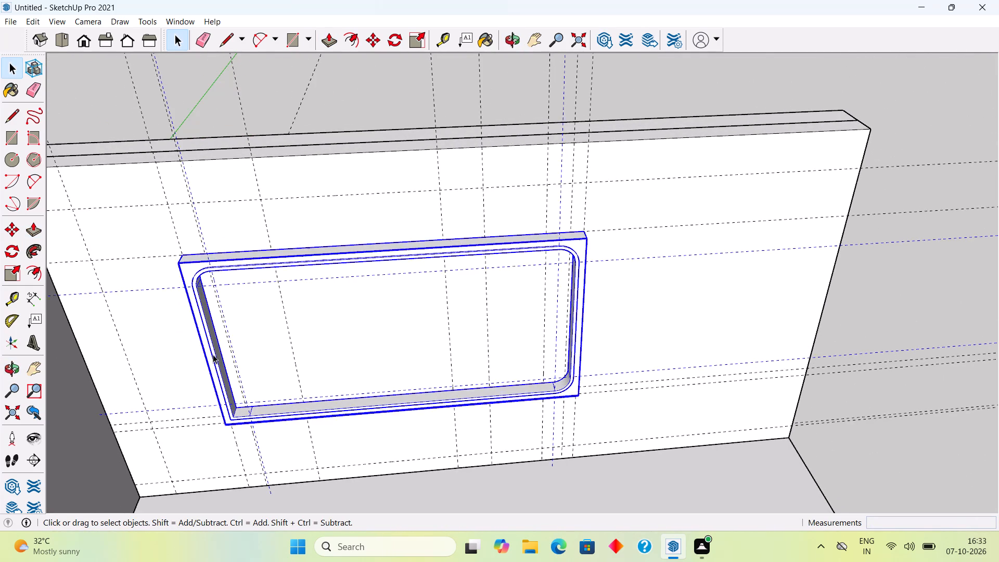
left_click(213, 354)
left_click(269, 99)
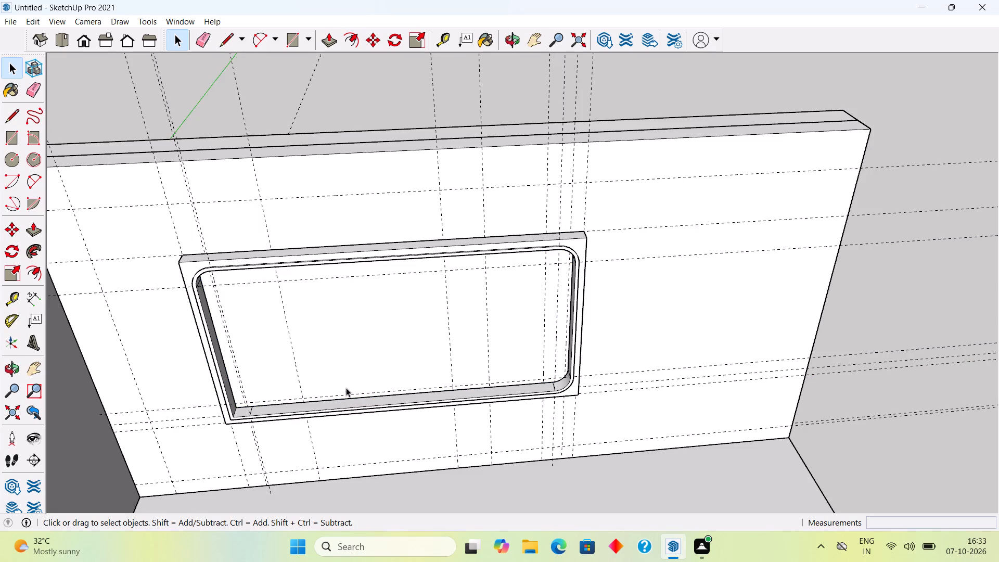
middle_click_drag(344, 367, 357, 279)
scroll(357, 279, "down", 5)
middle_click_drag(458, 395, 459, 336)
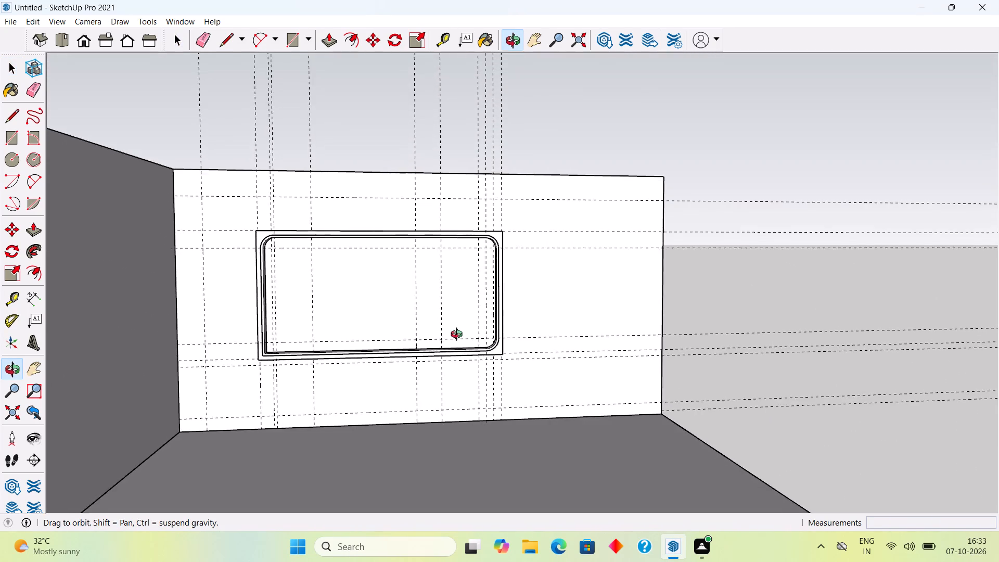
middle_click_drag(459, 336, 517, 353)
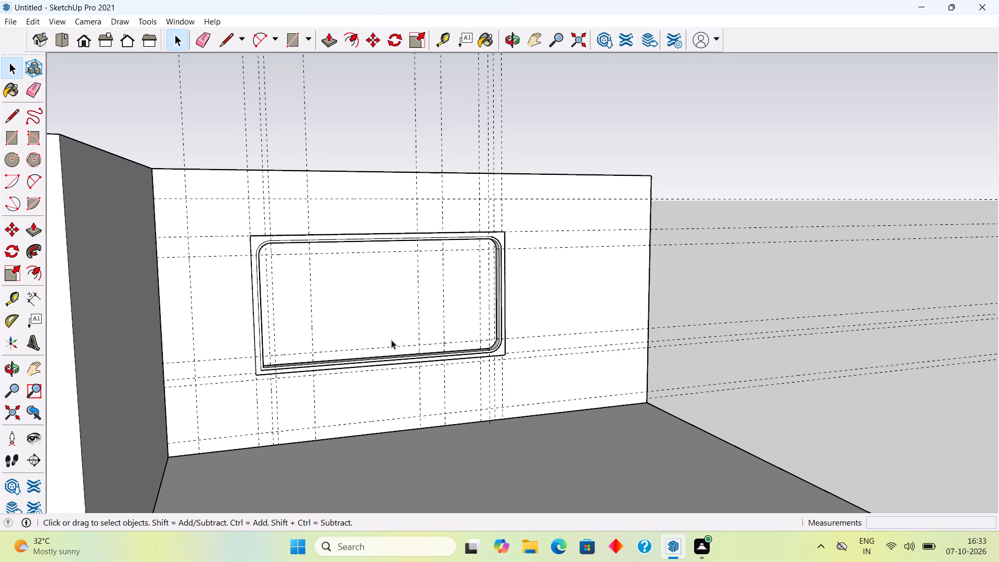
middle_click_drag(394, 349, 439, 426)
middle_click_drag(437, 334, 464, 436)
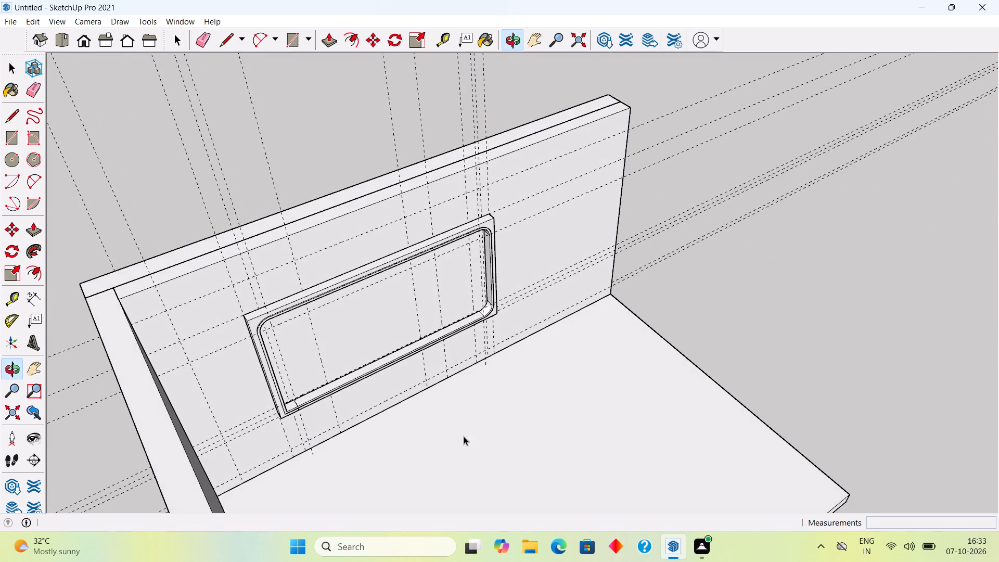
Inside the panel group, extrude the front face of the border strip around the opening 4" outward.
scroll(229, 432, "up", 6)
triple_click(301, 330)
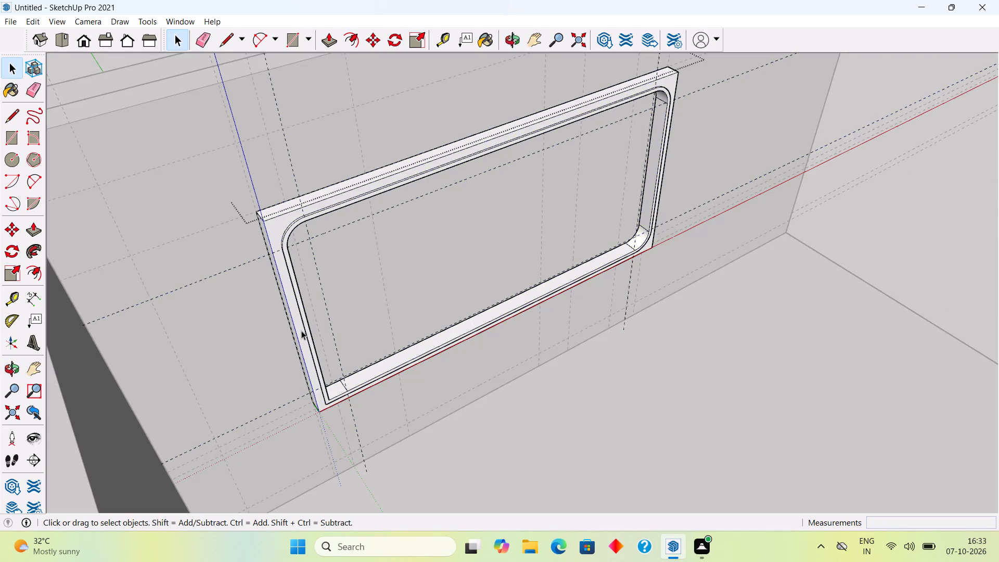
left_click(301, 330)
left_click(307, 328)
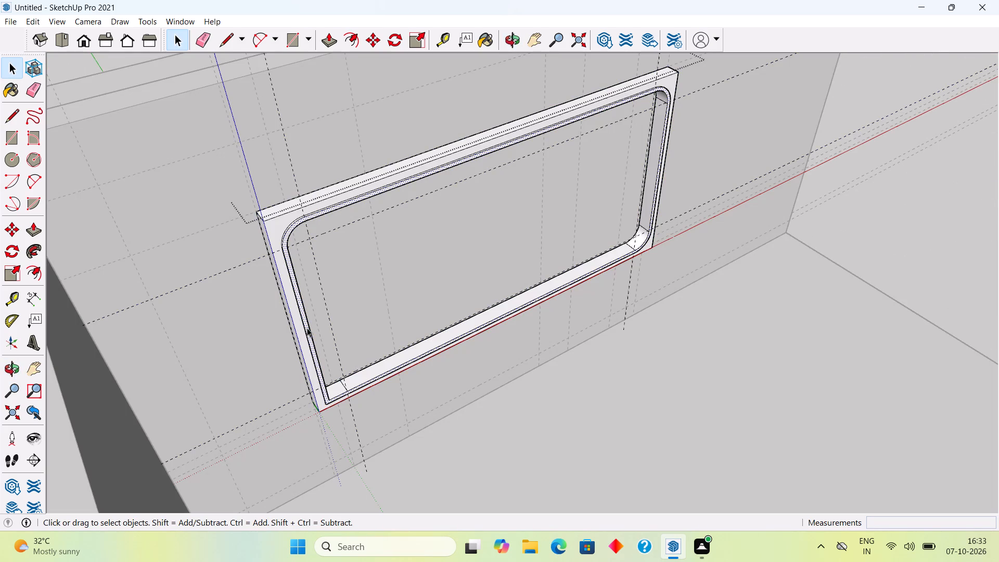
key("p")
left_click(307, 328)
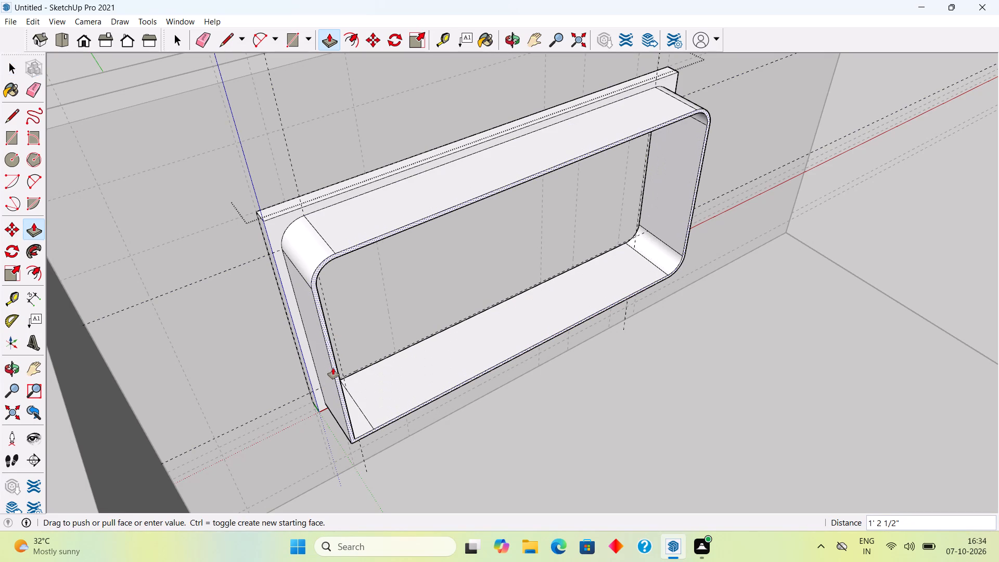
type("4\"")
key("Return")
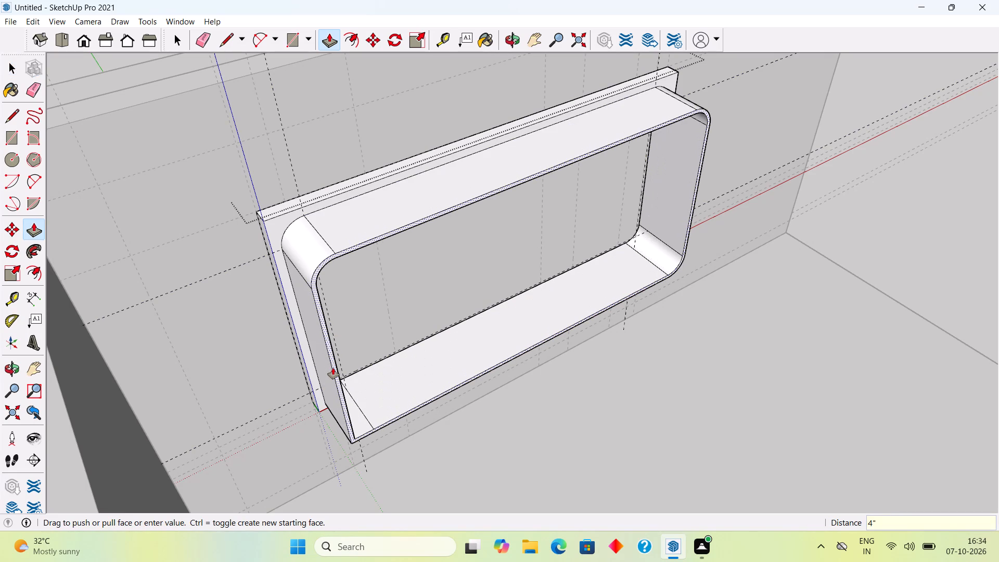
key("space")
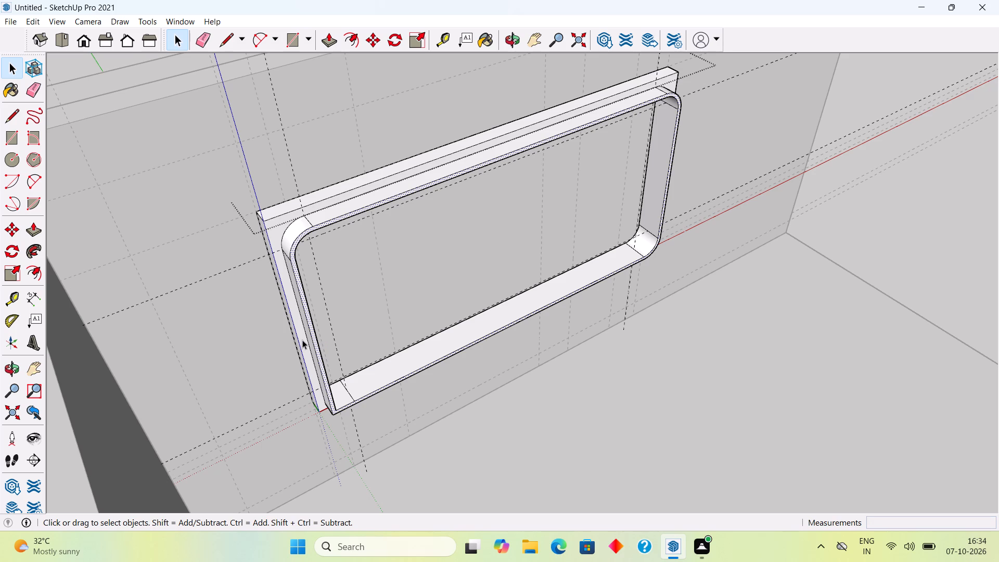
Extrude the outer frame face surrounding the border strip 4" outward and close the panel group.
left_click(302, 340)
key("p")
left_click(302, 340)
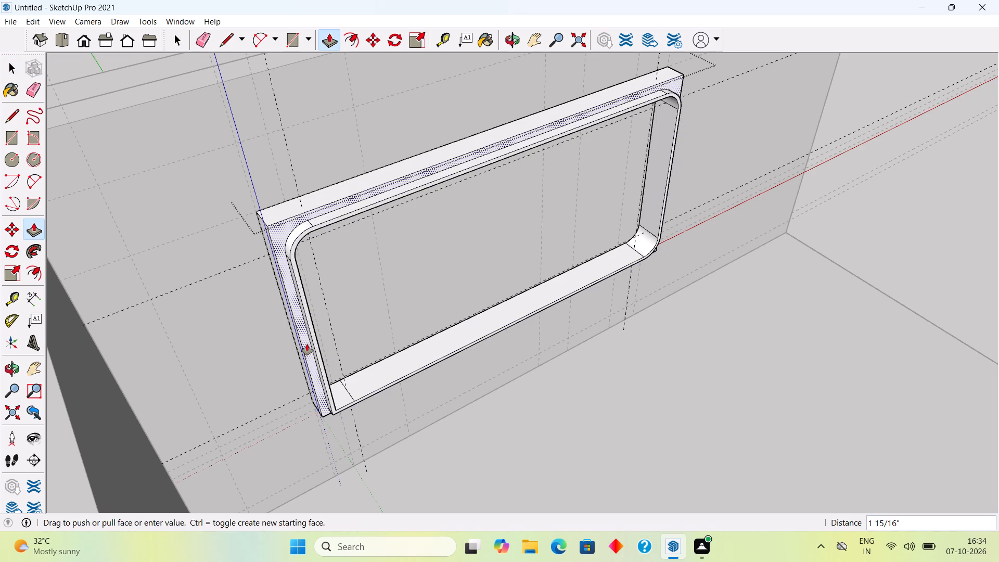
type("4\"")
key("Return")
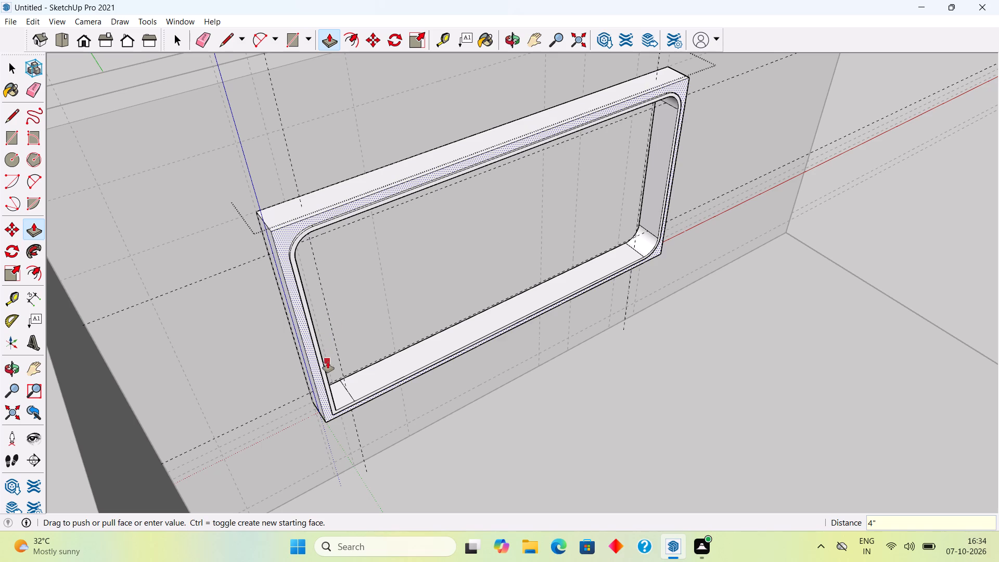
key("space")
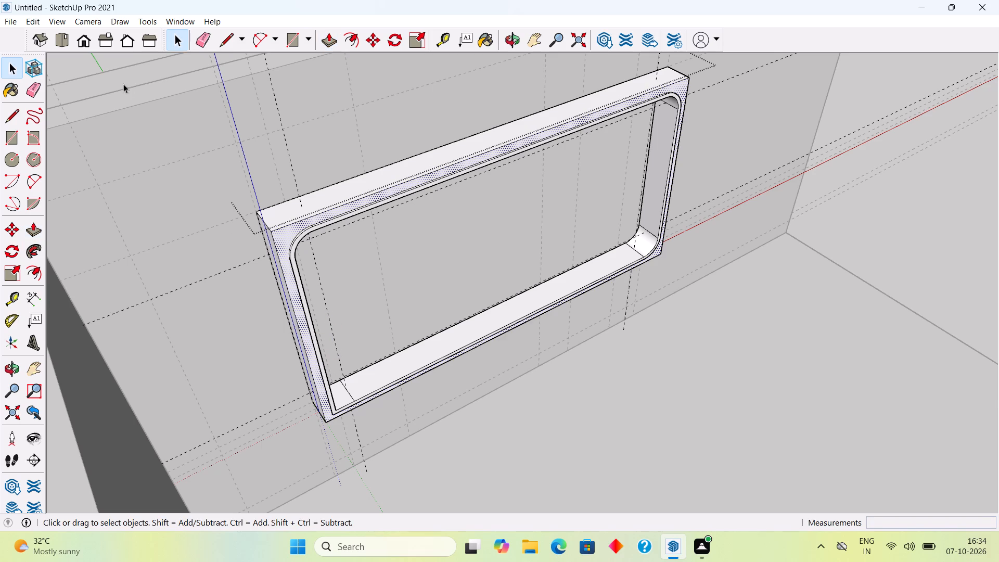
scroll(123, 100, "down", 3)
left_click(111, 73)
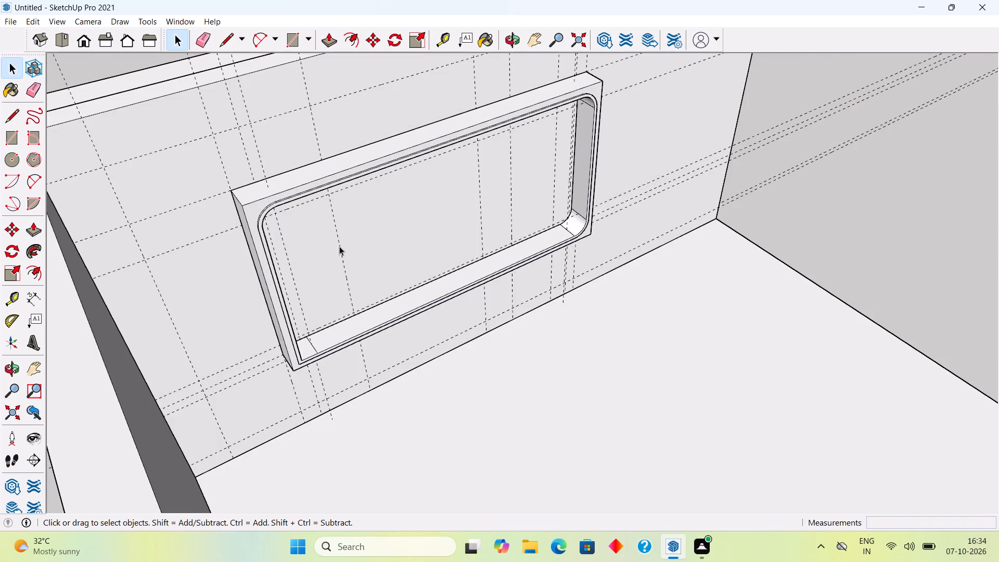
Examine the thickened panel frame against the wall and floor from the front and from above.
middle_click_drag(330, 245, 247, 222)
scroll(247, 222, "down", 3)
middle_click_drag(425, 290, 386, 176)
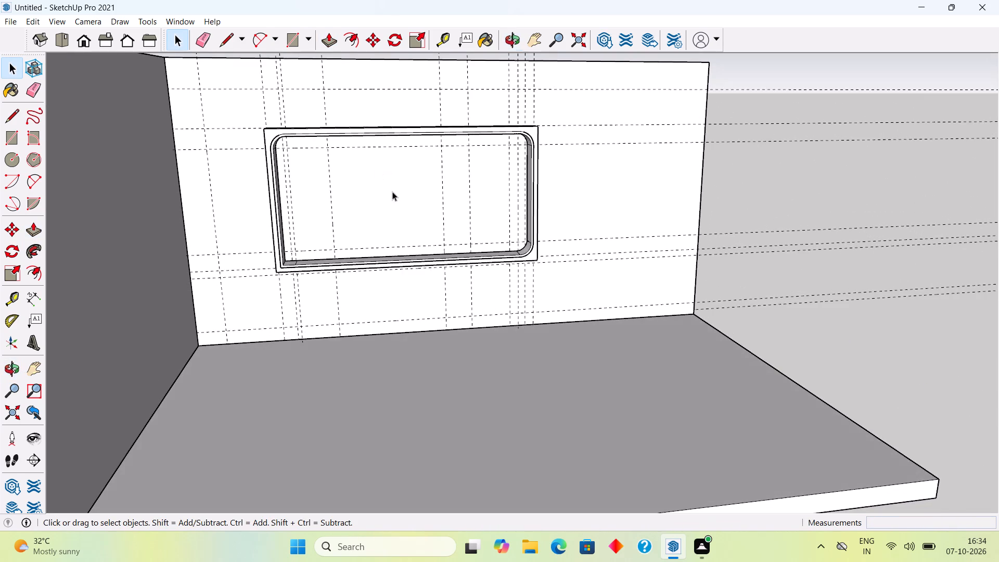
scroll(511, 212, "up", 2)
scroll(511, 212, "down", 3)
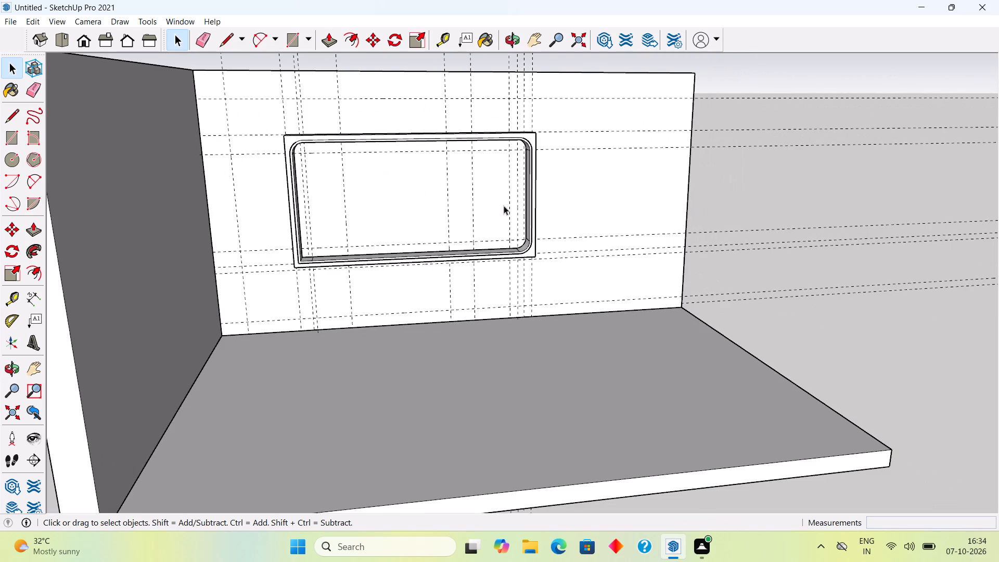
scroll(501, 203, "down", 1)
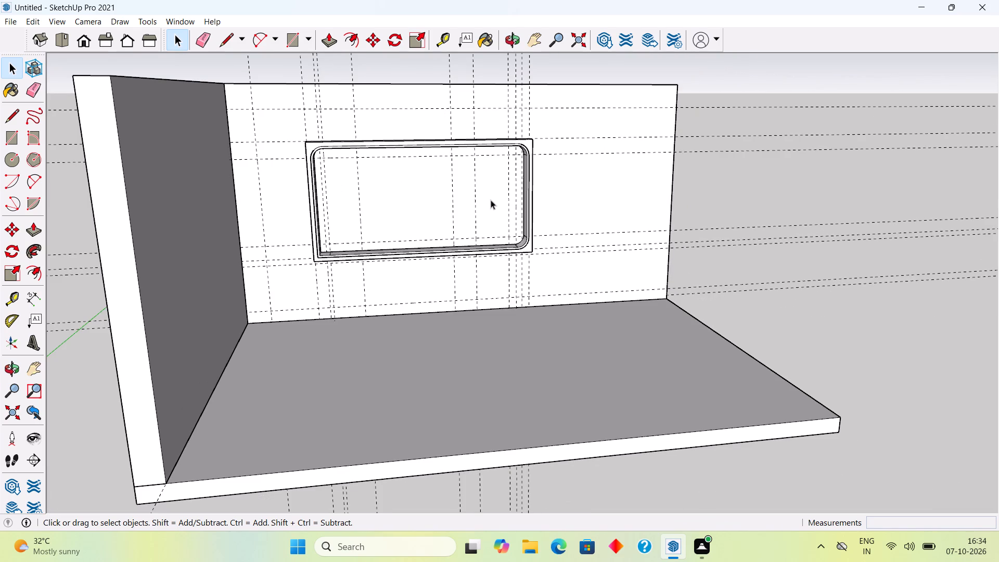
middle_click_drag(475, 199, 549, 367)
scroll(475, 199, "down", 1)
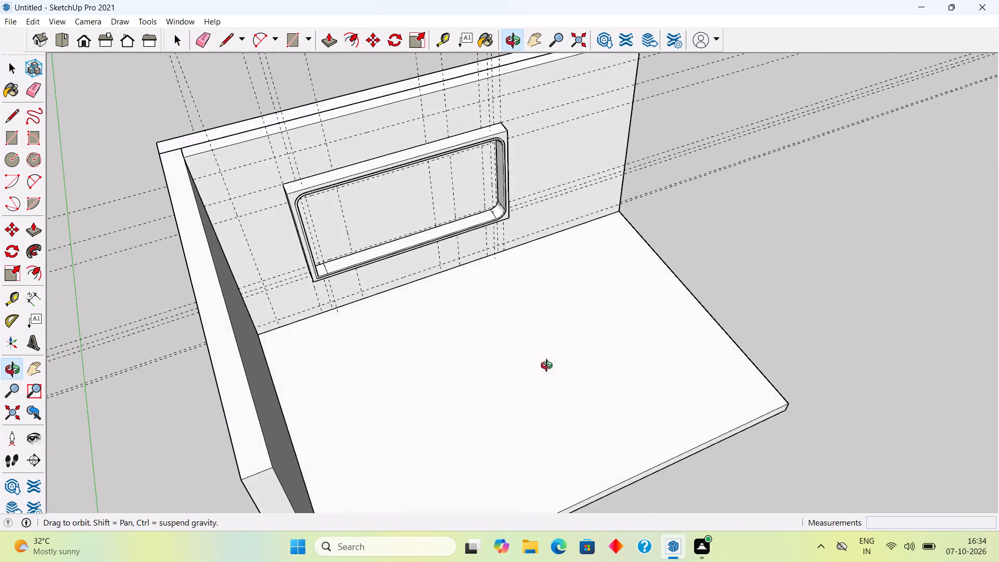
middle_click_drag(549, 367, 475, 411)
Inside the panel group, extrude the front face of the border strip around the opening 2" outward.
scroll(516, 126, "up", 3)
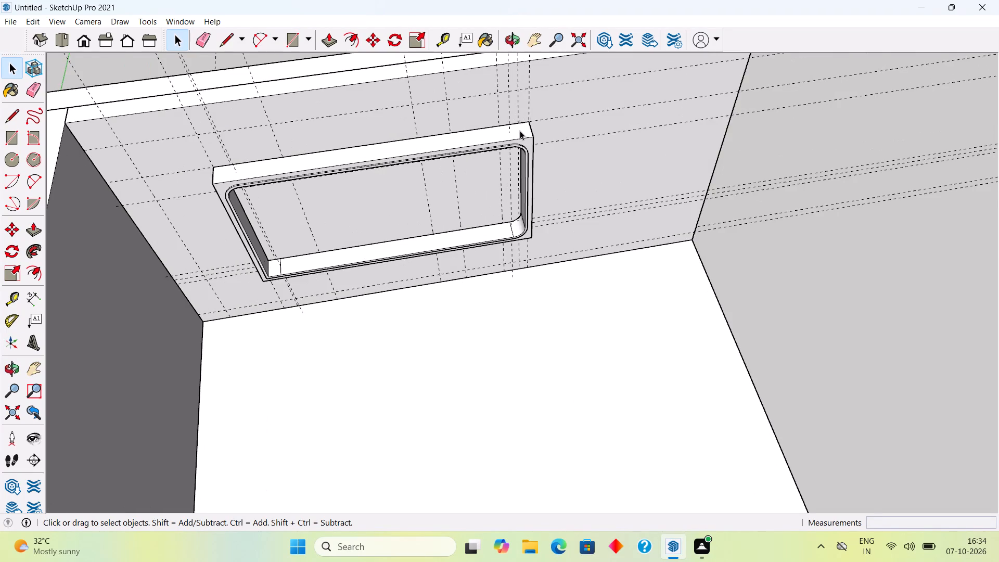
scroll(520, 131, "up", 13)
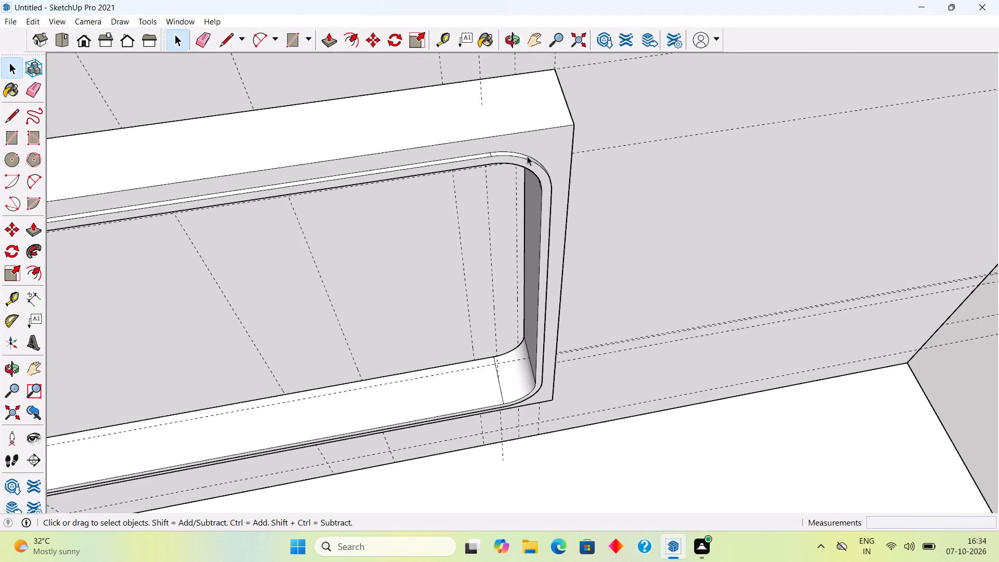
left_click(523, 163)
triple_click(523, 163)
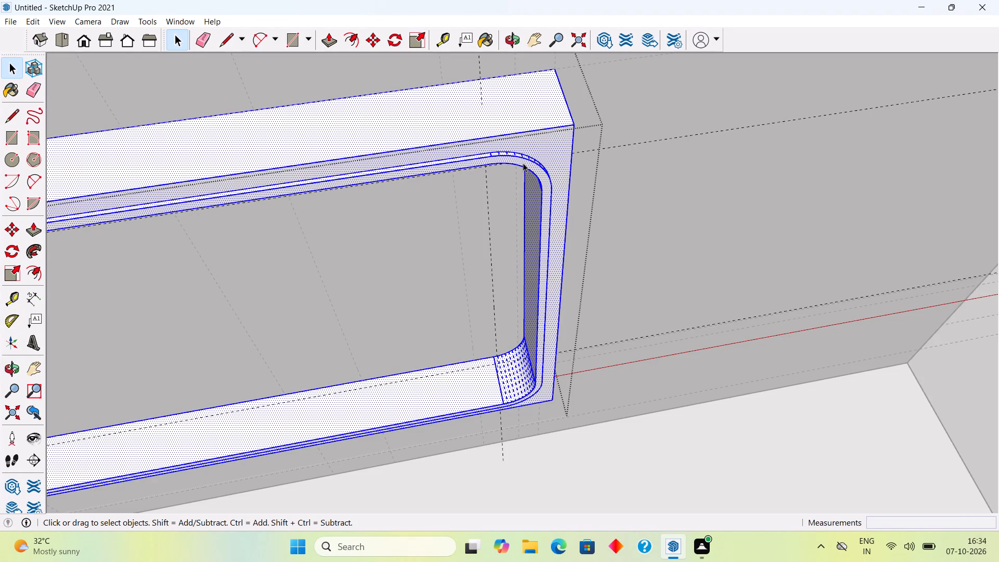
left_click(523, 163)
left_click(523, 163)
scroll(523, 163, "up", 4)
left_click(523, 163)
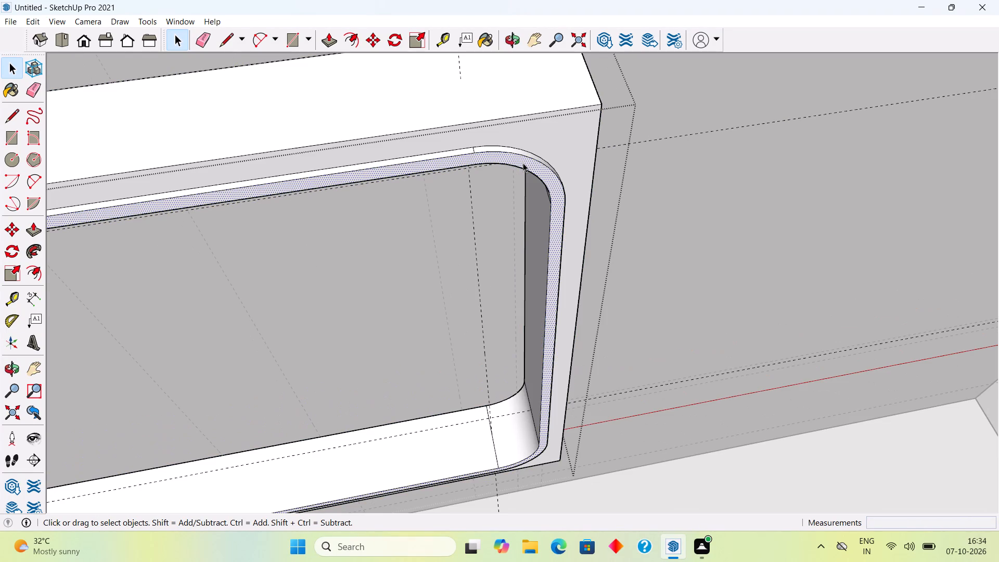
key("p")
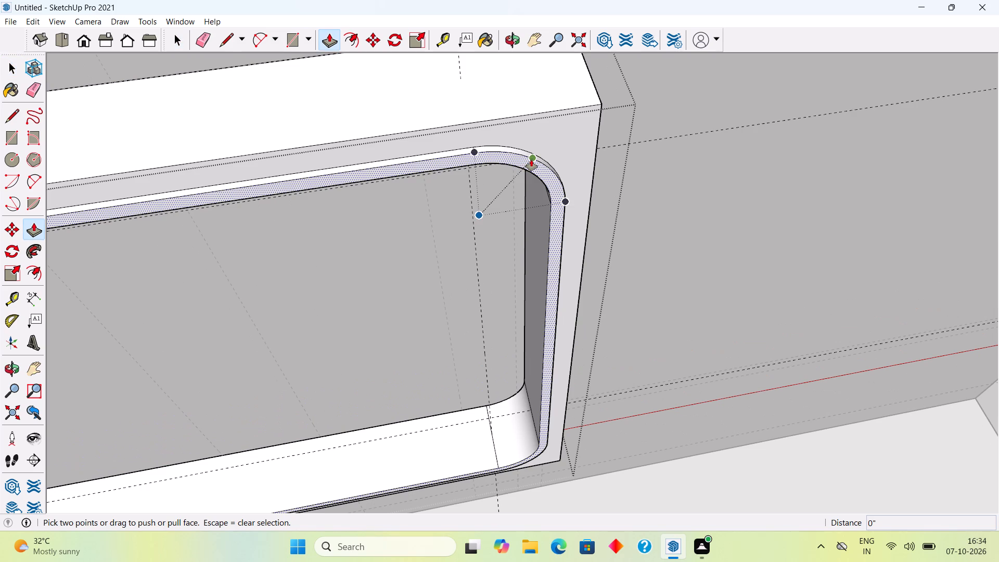
key("space")
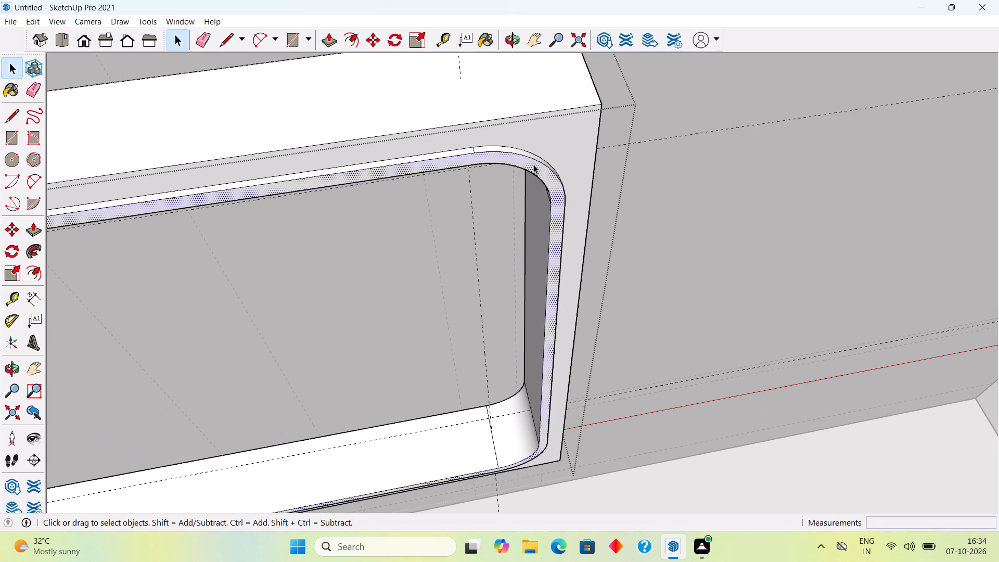
key("p")
left_click(534, 165)
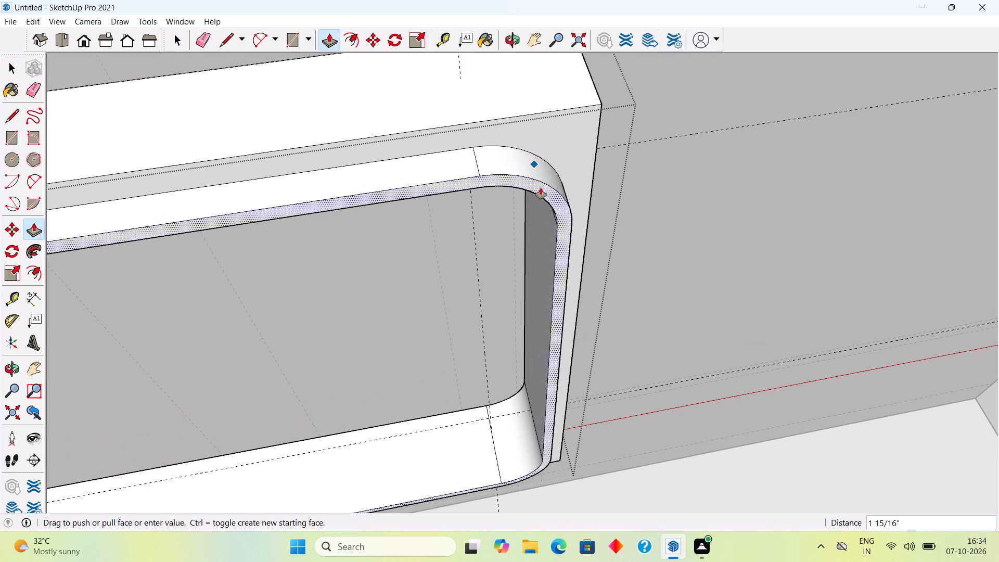
type("2\"")
key("Return")
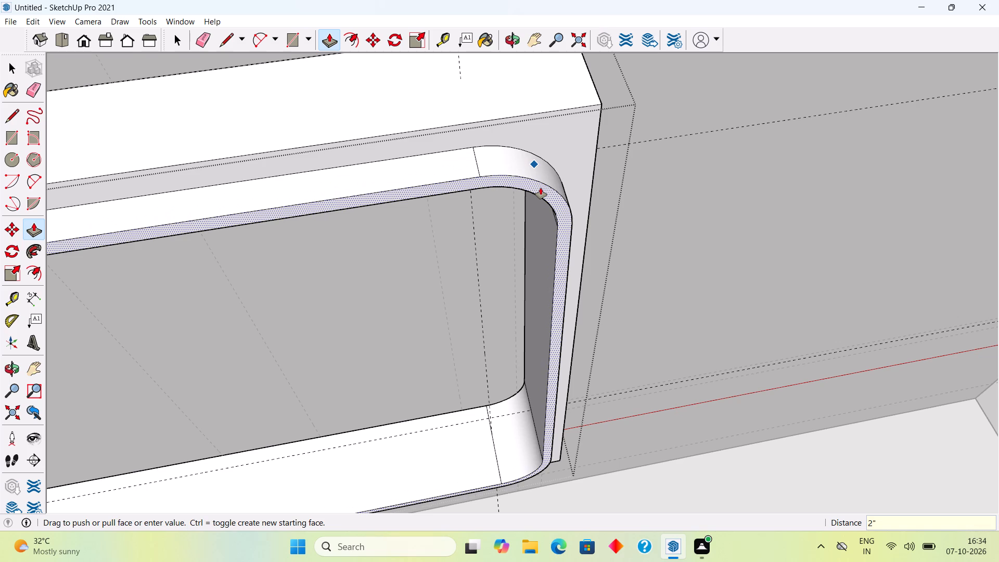
Extrude the outer frame face surrounding the border strip 2" outward.
key("space")
left_click(580, 151)
key("p")
left_click(580, 151)
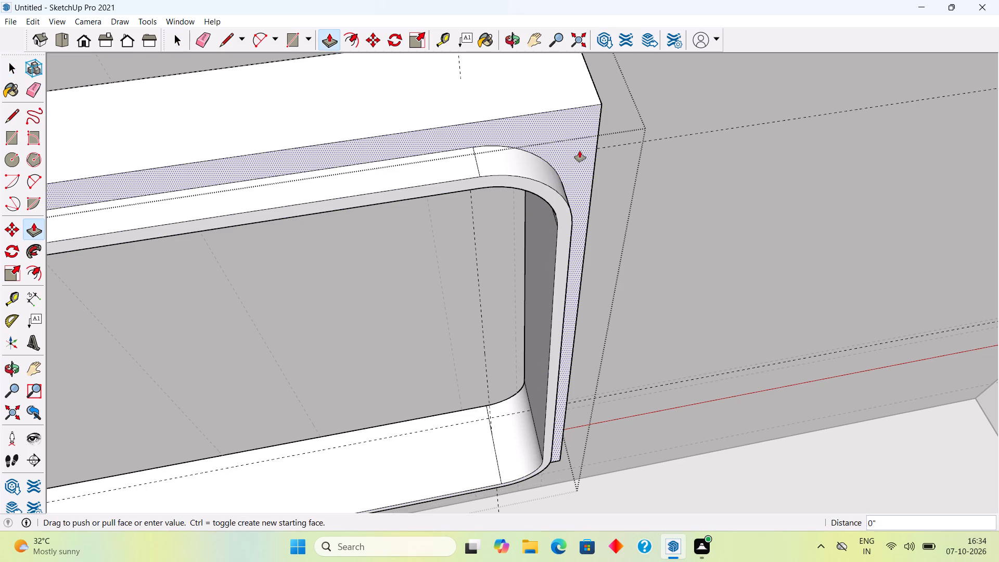
type("2\"")
key("Return")
key("space")
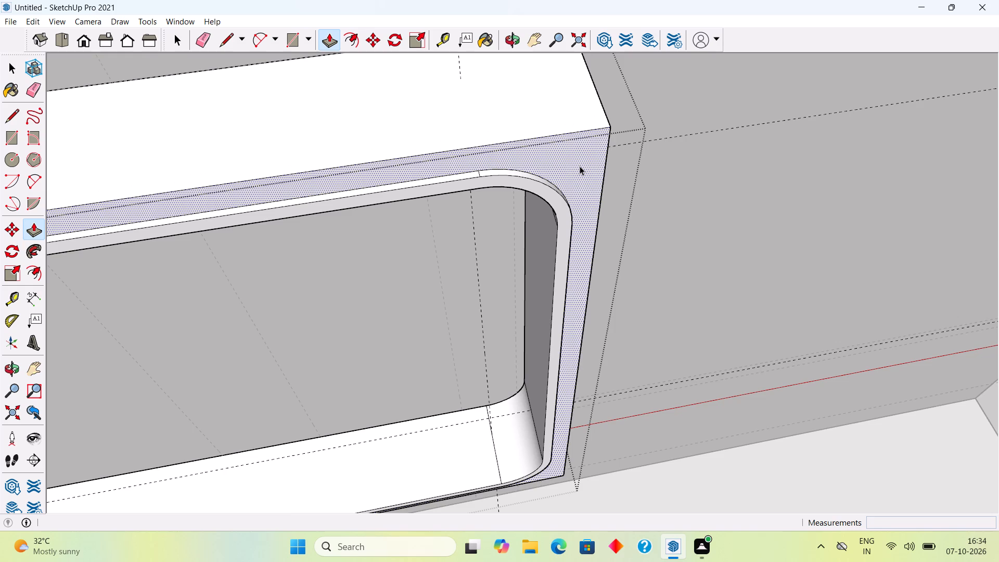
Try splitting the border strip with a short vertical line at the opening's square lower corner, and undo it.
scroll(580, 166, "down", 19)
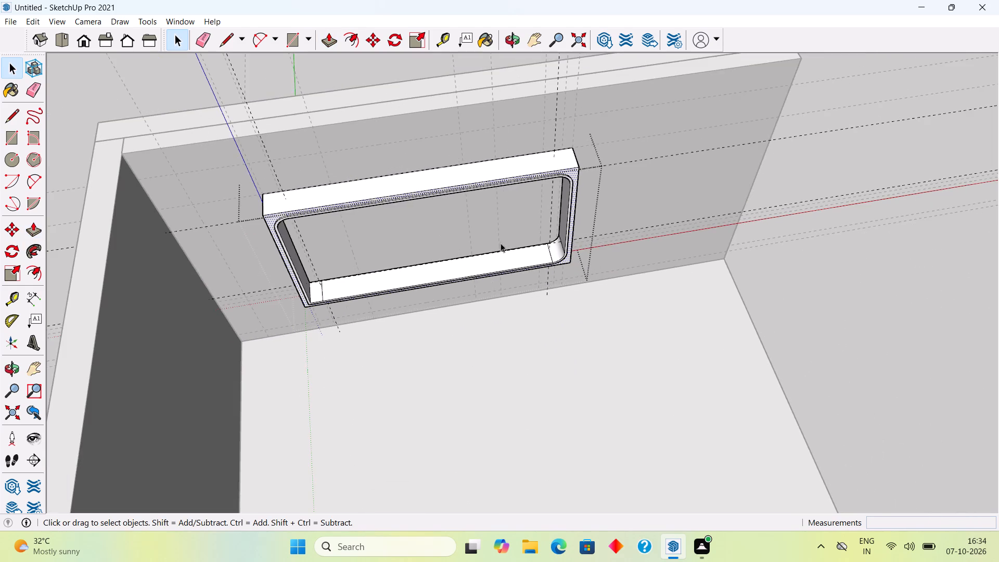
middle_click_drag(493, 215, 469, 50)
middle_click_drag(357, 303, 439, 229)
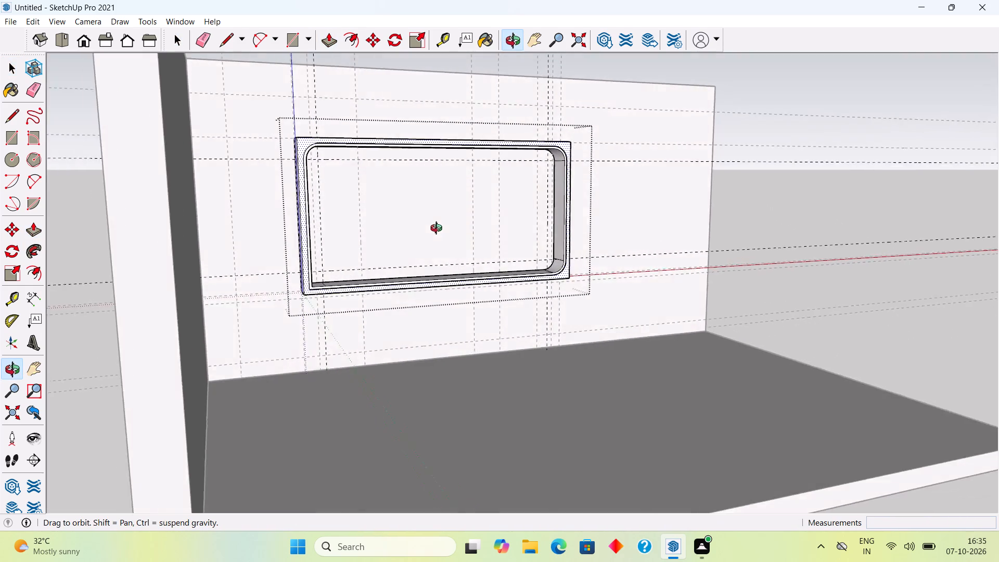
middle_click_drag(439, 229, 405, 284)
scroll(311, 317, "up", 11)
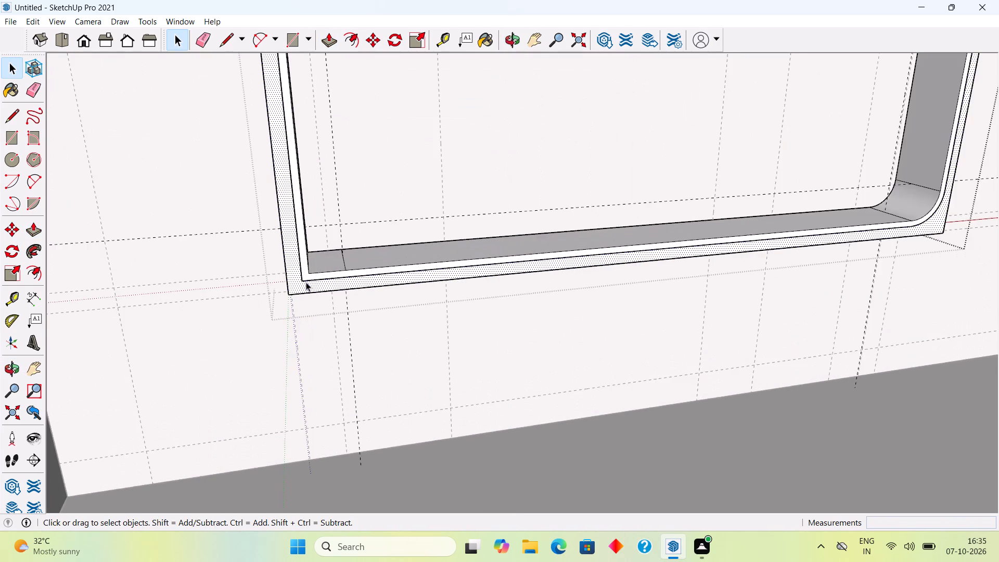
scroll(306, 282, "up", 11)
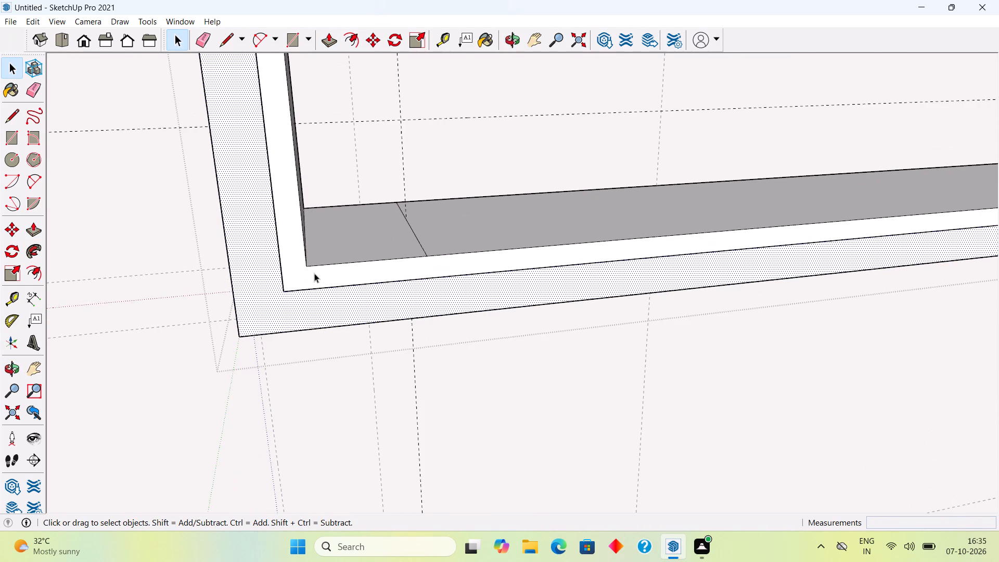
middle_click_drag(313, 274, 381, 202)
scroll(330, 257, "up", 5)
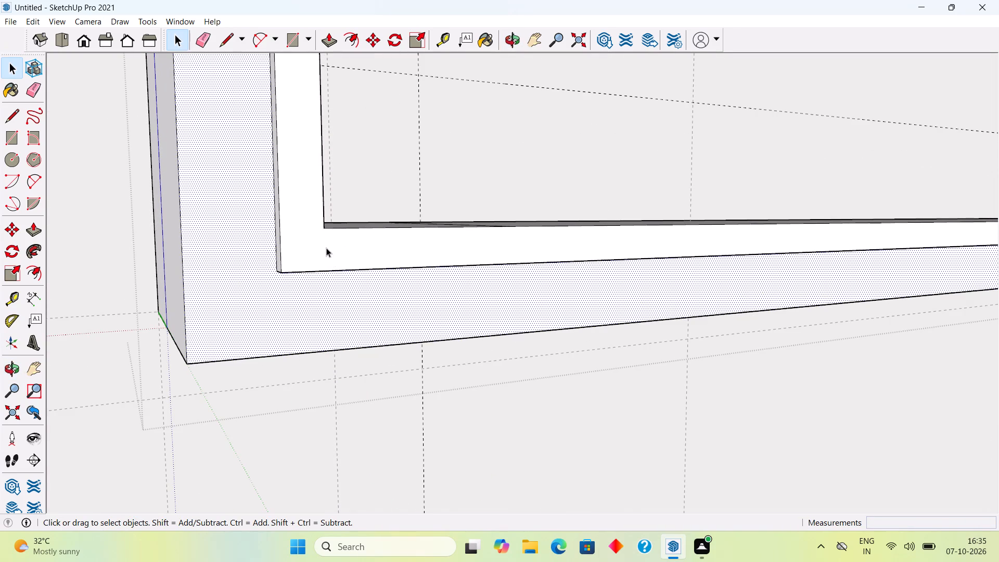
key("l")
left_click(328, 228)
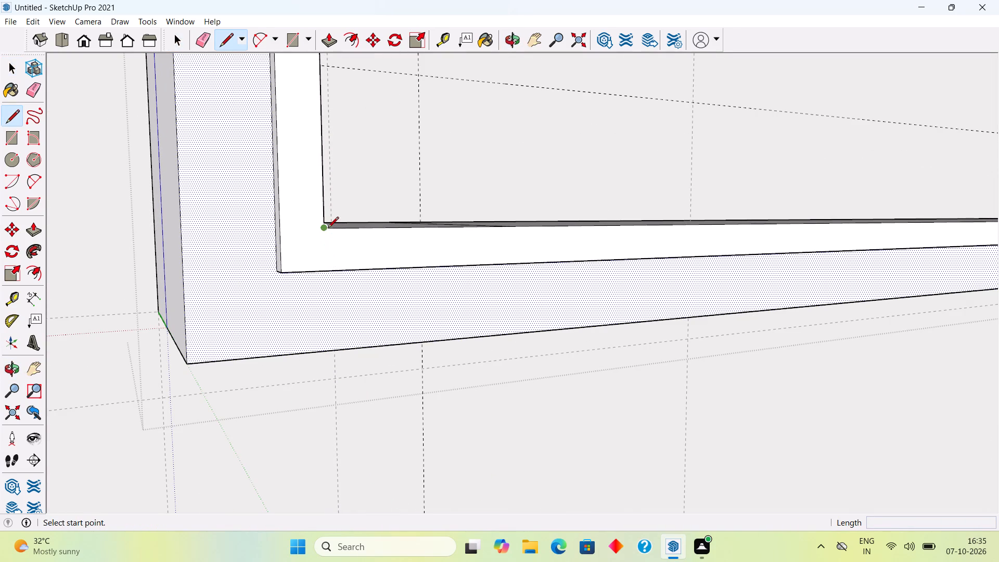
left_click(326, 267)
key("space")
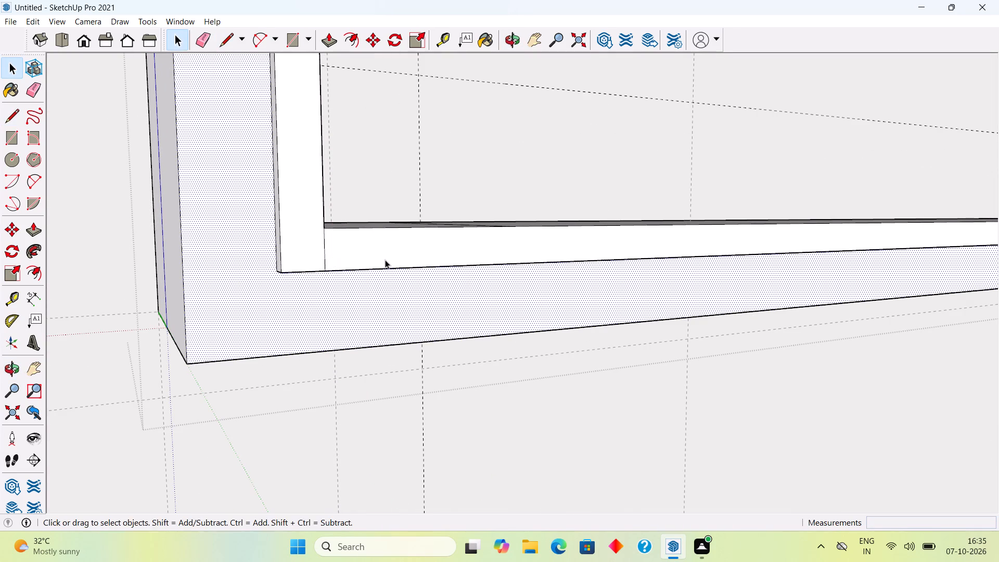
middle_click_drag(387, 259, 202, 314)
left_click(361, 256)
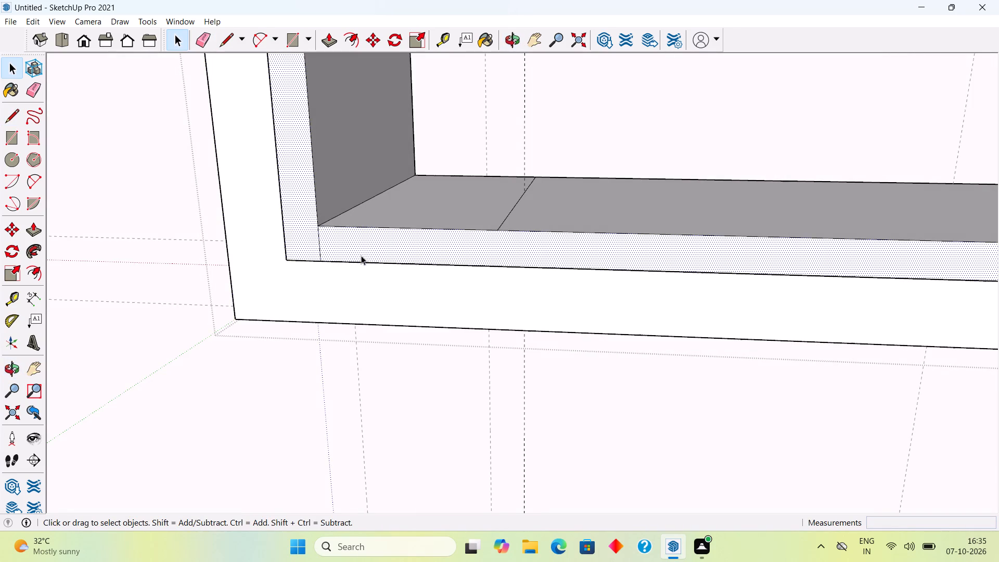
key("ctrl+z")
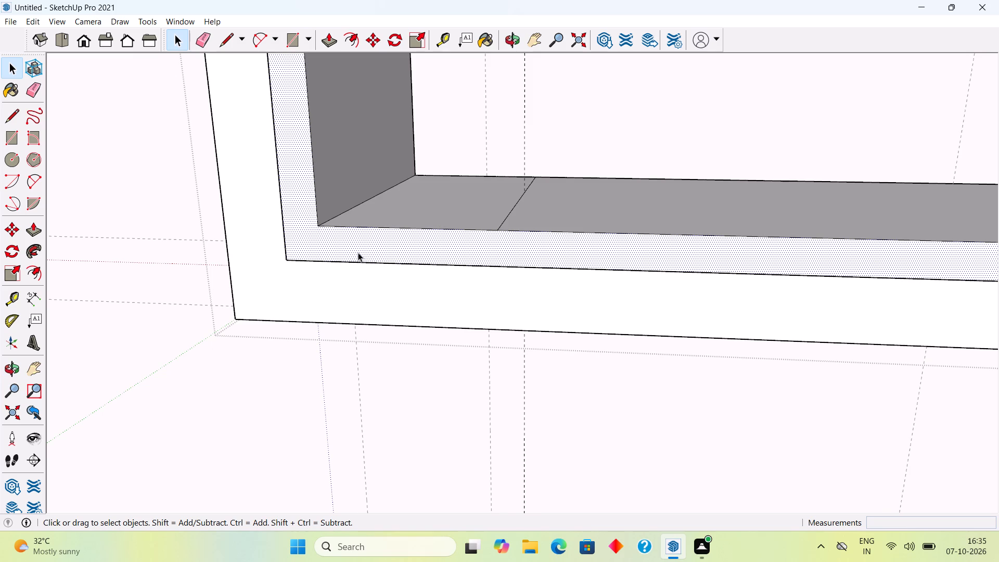
Split off the border strip's bottom run with vertical lines across it at the square lower corner and the rounded lower corner.
key("l")
left_click(320, 228)
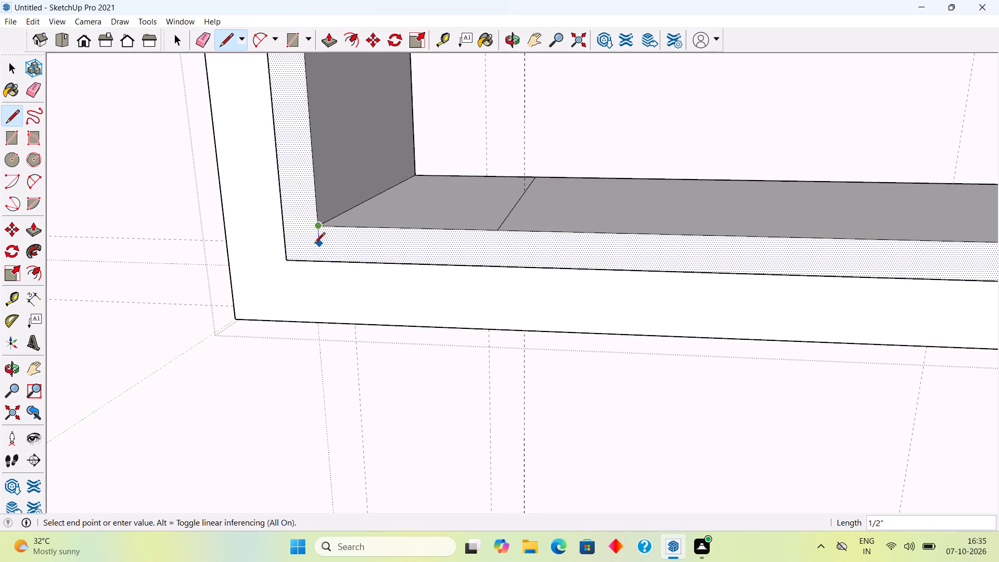
left_click(314, 258)
scroll(314, 258, "down", 11)
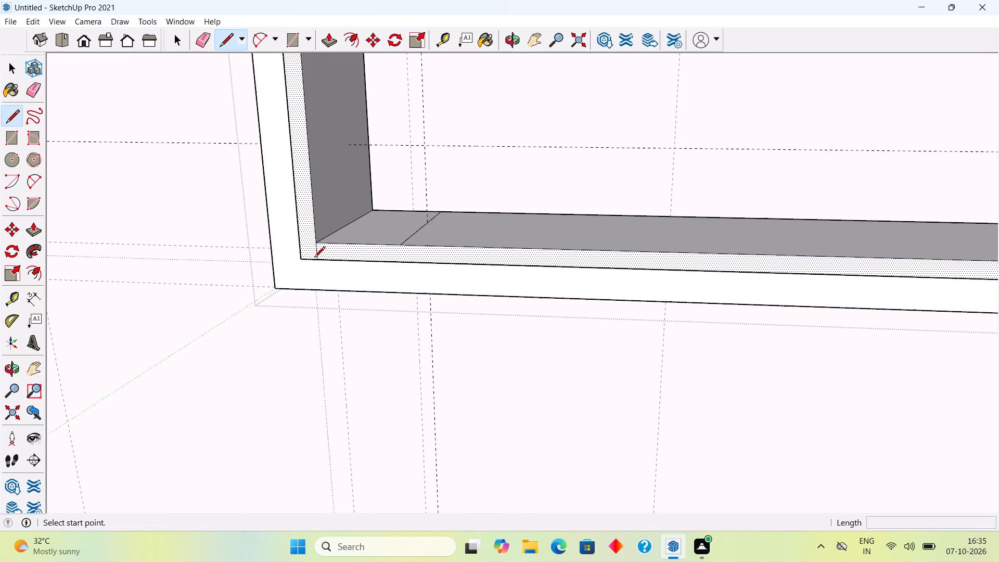
scroll(314, 258, "down", 15)
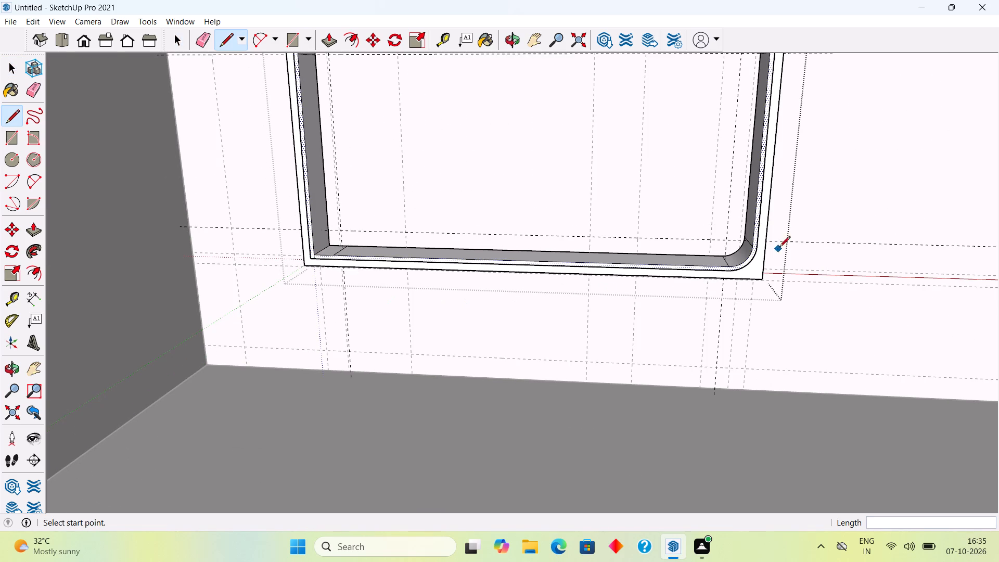
scroll(728, 266, "up", 2)
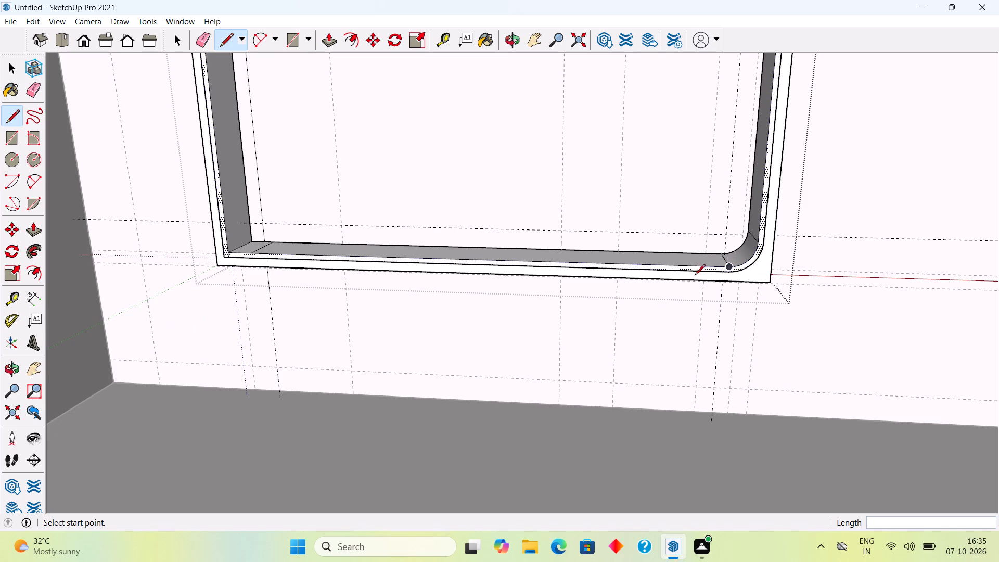
left_click(729, 268)
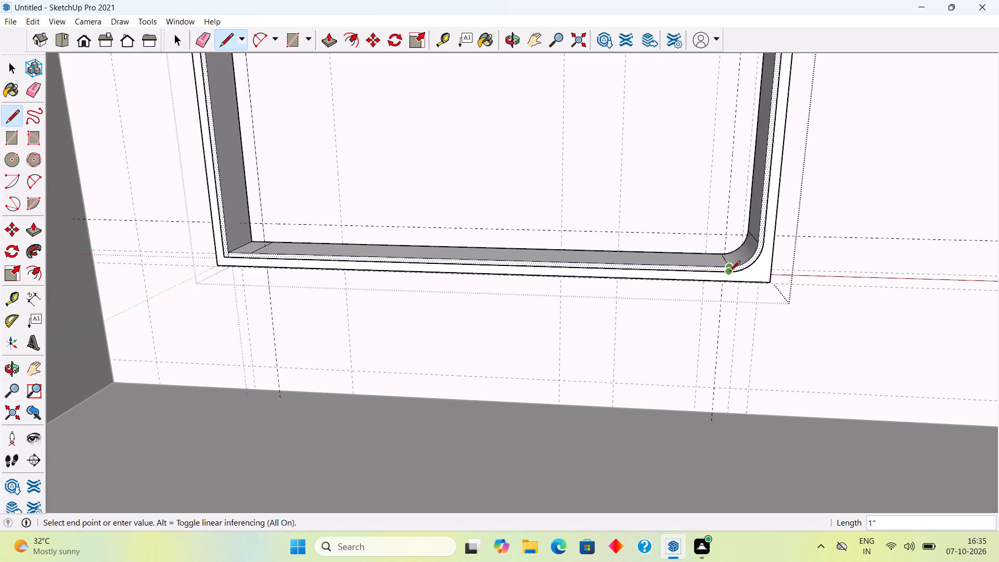
left_click(729, 272)
key("space")
Push the bottom run of the border strip 1/2" back into the frame.
scroll(488, 273, "up", 4)
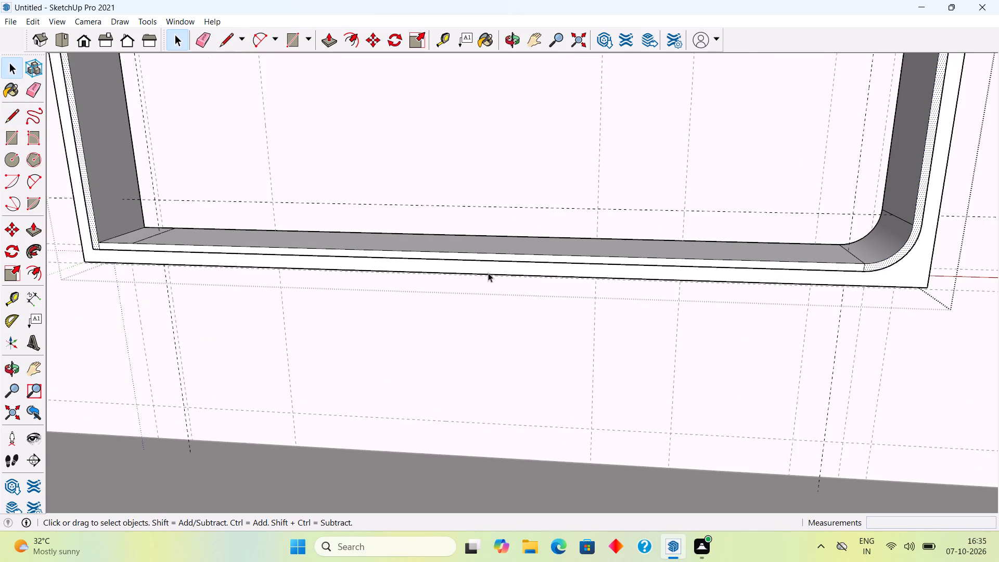
left_click(492, 257)
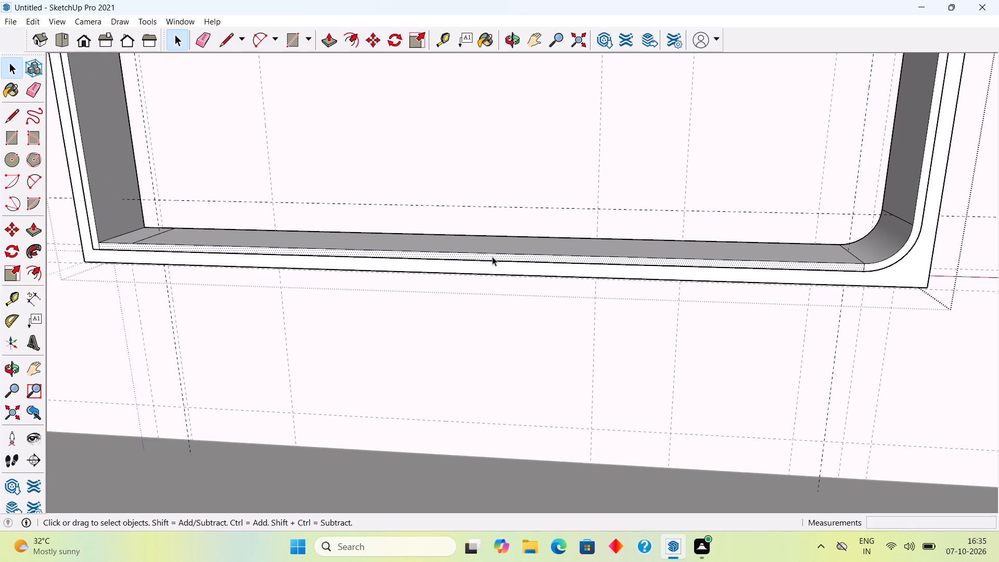
key("p")
left_click(492, 257)
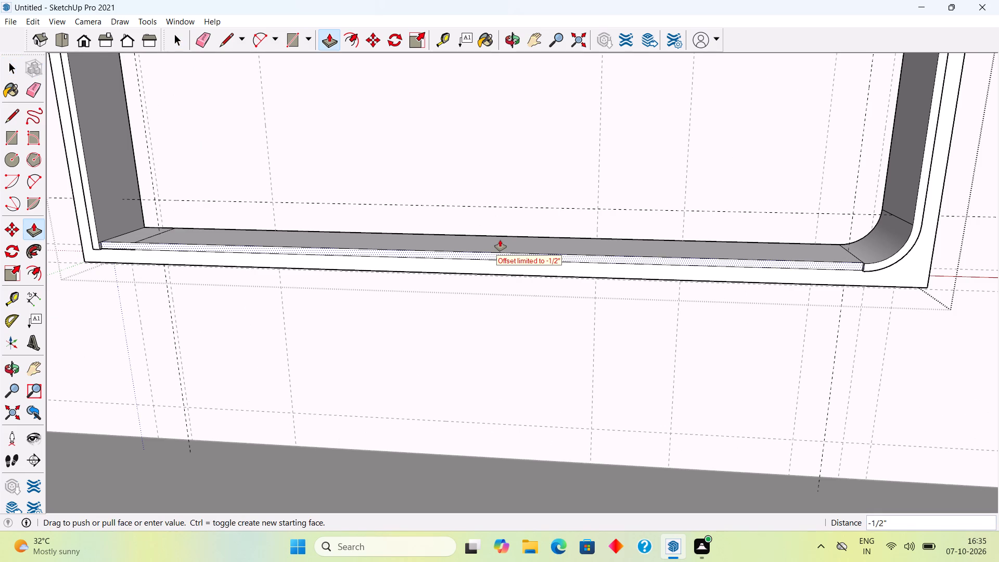
key("space")
scroll(499, 250, "up", 4)
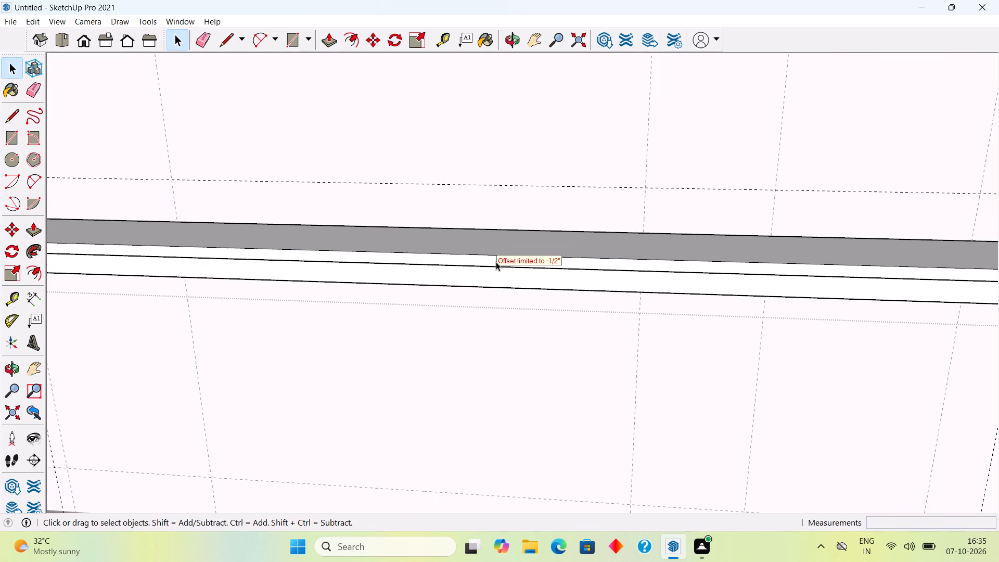
left_click(487, 261)
key("p")
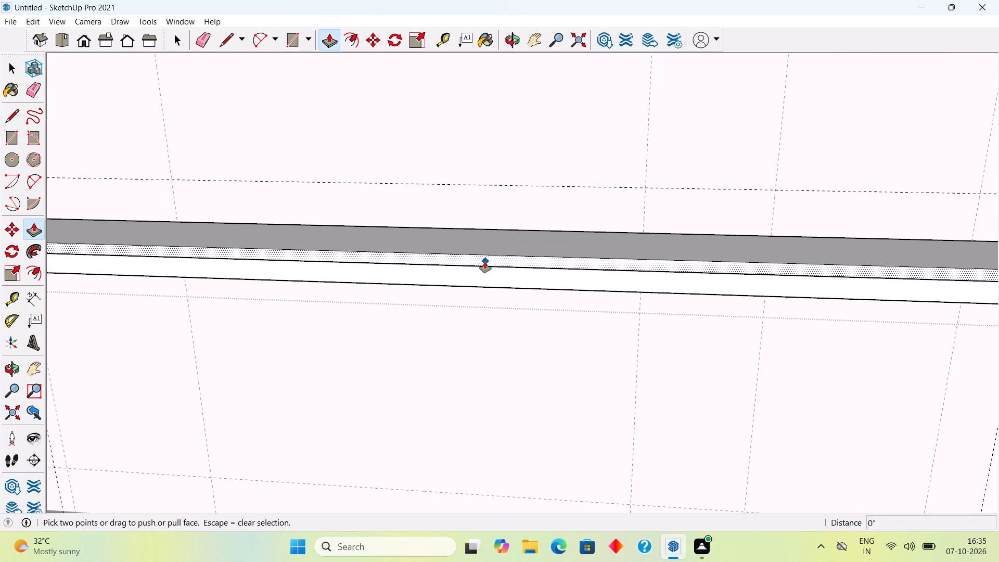
left_click_drag(489, 255, 526, 205)
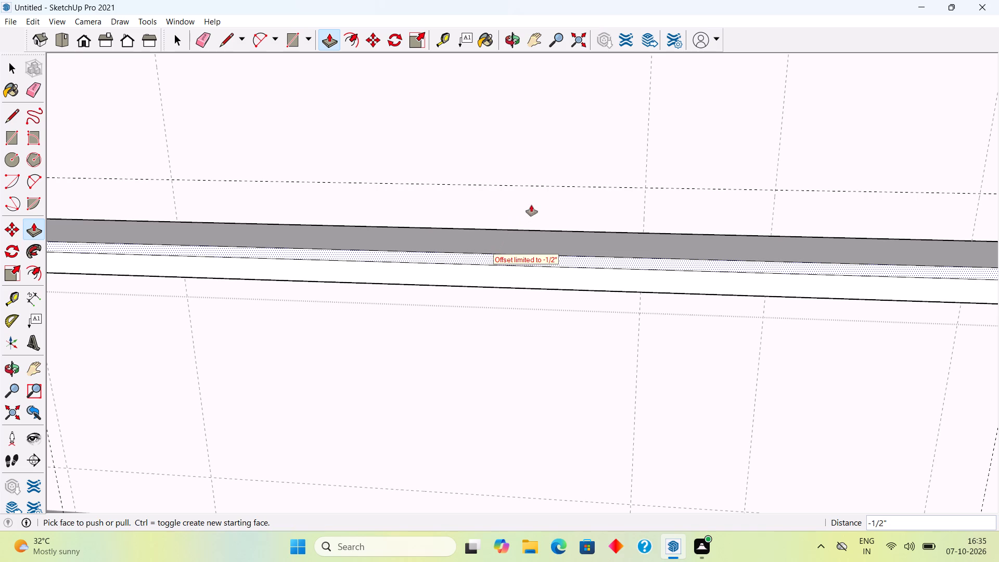
scroll(517, 283, "down", 8)
key("space")
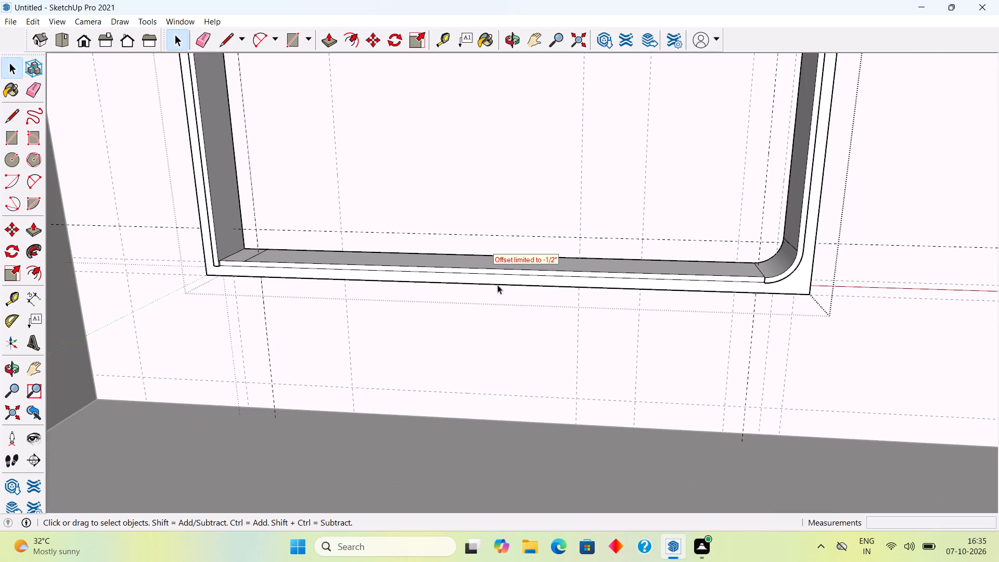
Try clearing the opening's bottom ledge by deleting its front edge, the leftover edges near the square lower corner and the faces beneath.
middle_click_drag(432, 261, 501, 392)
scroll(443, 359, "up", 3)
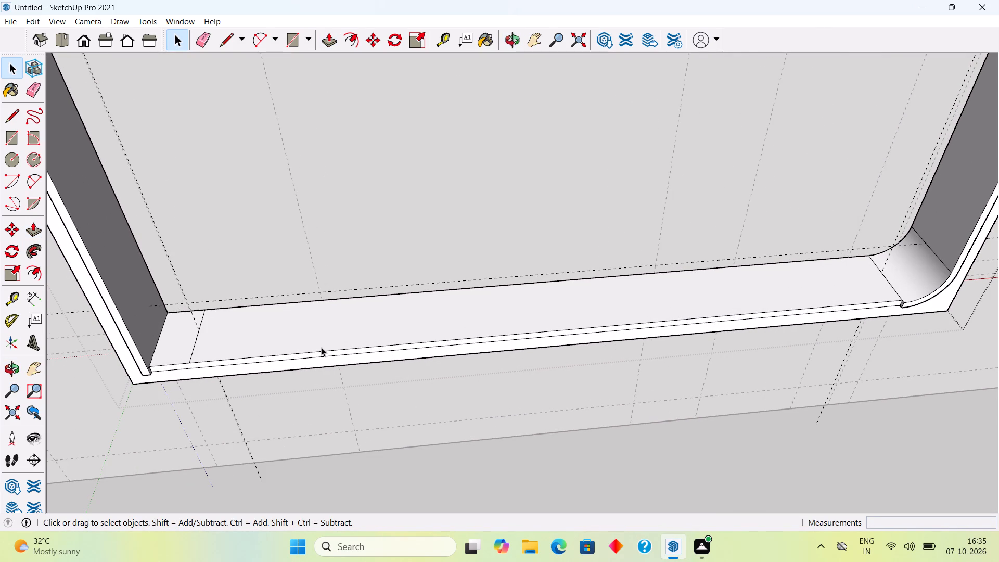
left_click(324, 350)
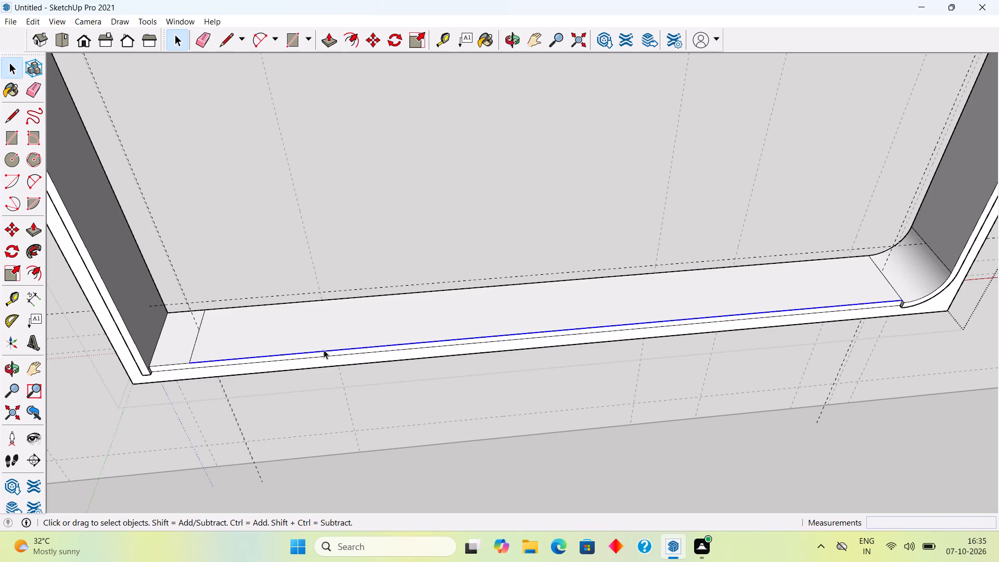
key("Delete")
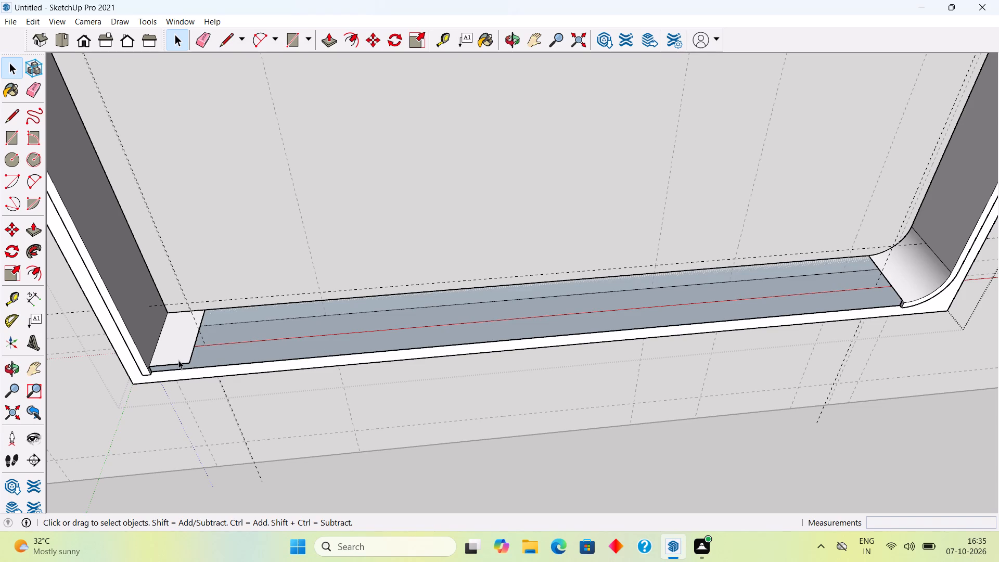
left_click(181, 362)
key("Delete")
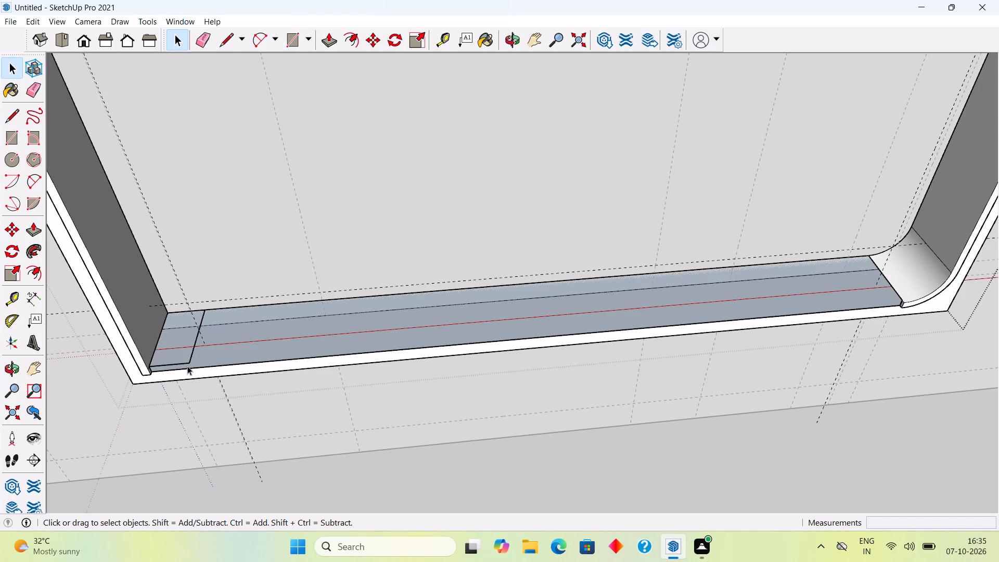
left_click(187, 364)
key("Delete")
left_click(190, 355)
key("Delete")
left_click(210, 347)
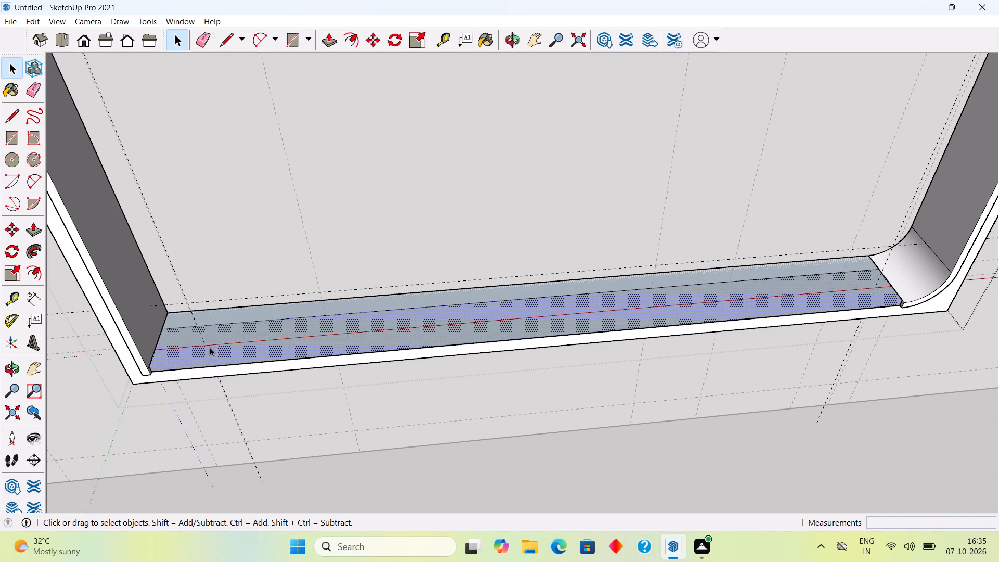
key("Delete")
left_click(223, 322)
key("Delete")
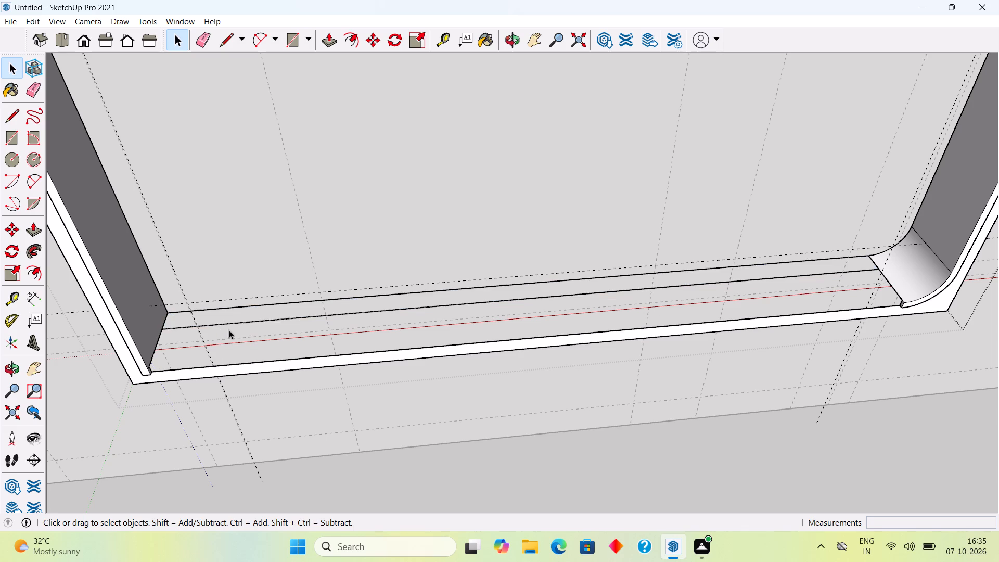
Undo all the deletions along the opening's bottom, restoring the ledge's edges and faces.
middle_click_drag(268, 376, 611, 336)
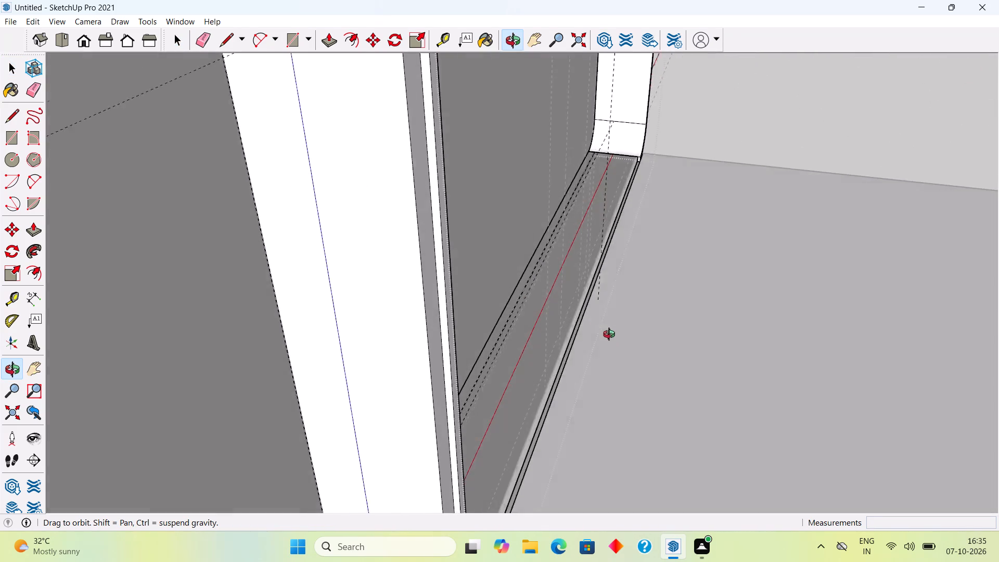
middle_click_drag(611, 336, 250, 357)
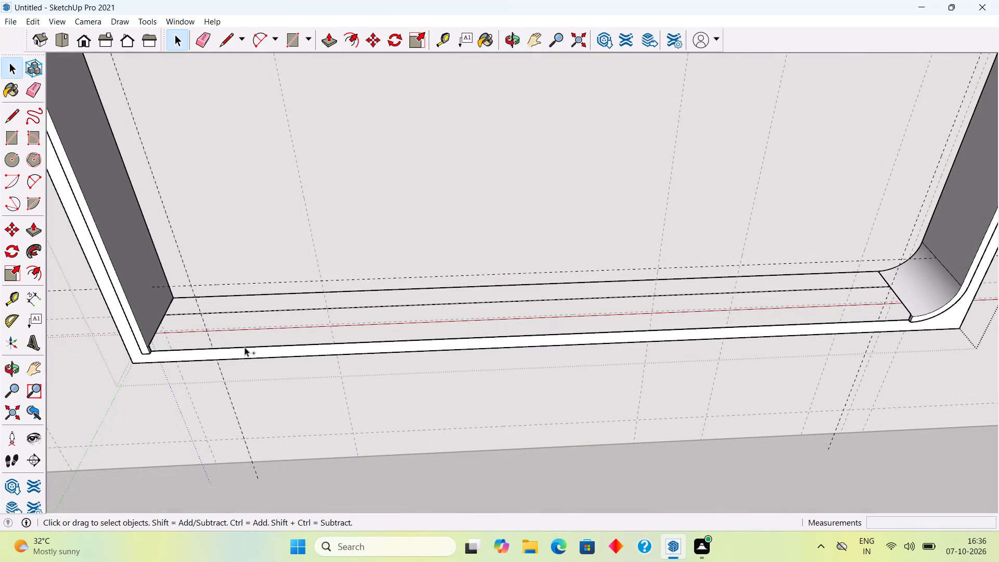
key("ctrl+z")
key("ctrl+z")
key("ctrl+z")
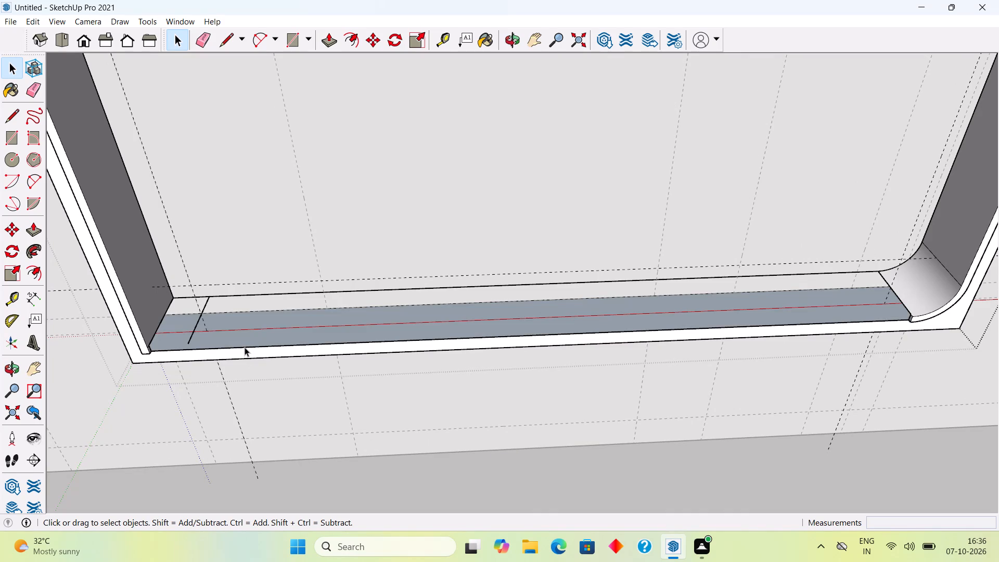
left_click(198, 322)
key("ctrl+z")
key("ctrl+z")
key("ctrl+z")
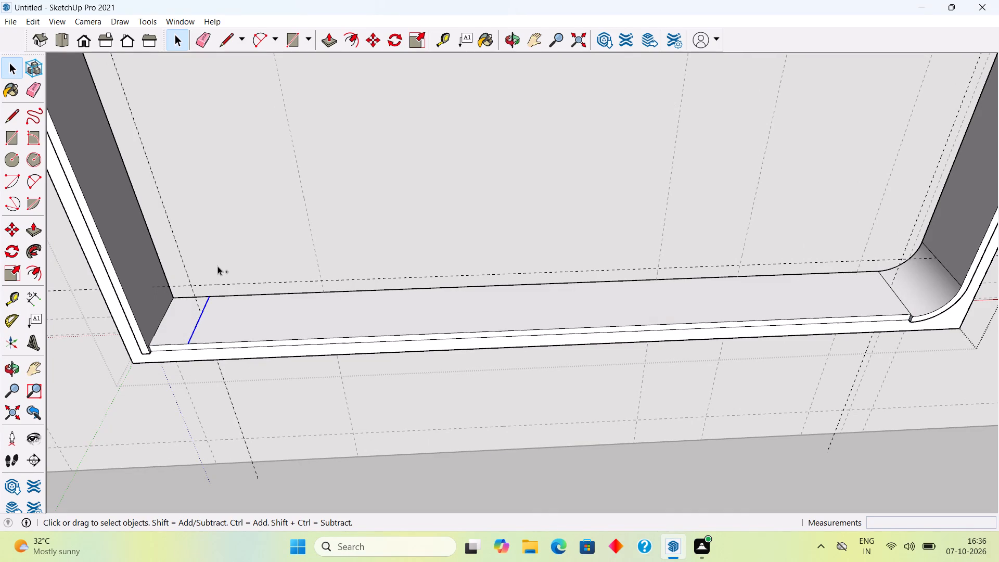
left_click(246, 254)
Undo the 1/2" push of the border strip's bottom run and the split line at the rounded lower corner.
scroll(265, 306, "down", 3)
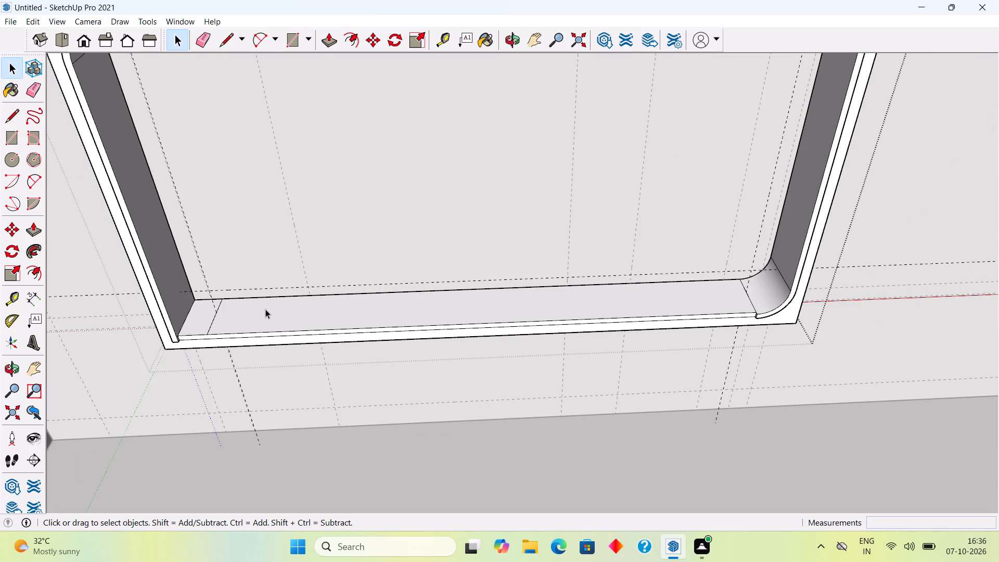
scroll(266, 313, "down", 4)
middle_click_drag(510, 356, 565, 203)
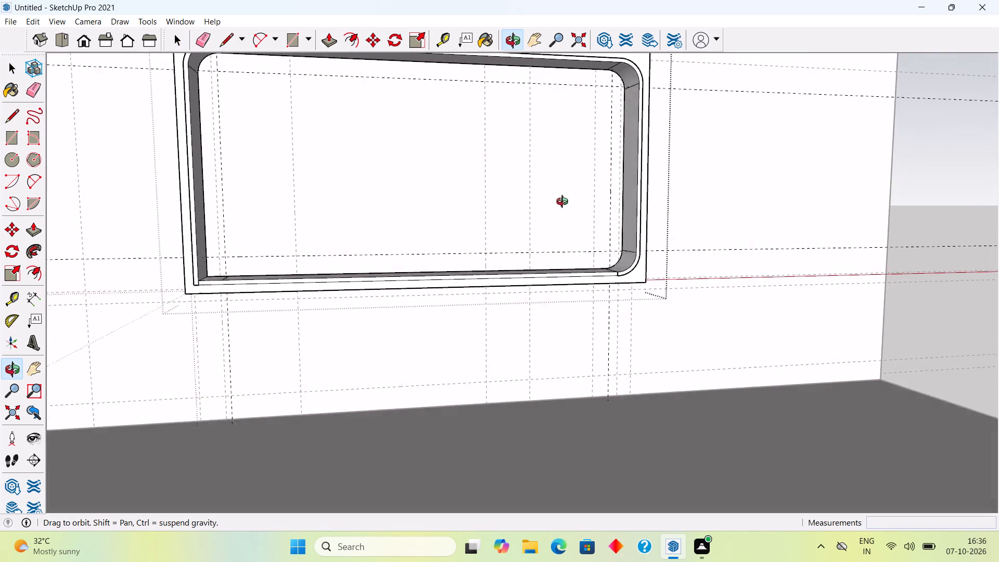
middle_click_drag(565, 203, 536, 307)
scroll(536, 307, "down", 2)
middle_click_drag(581, 308, 545, 214)
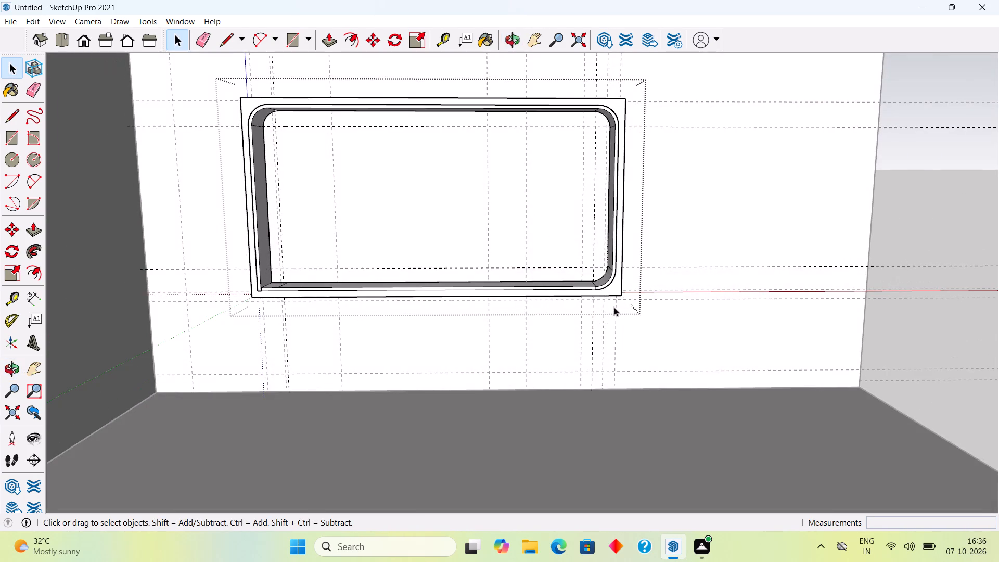
scroll(613, 307, "up", 8)
middle_click_drag(582, 271, 427, 152)
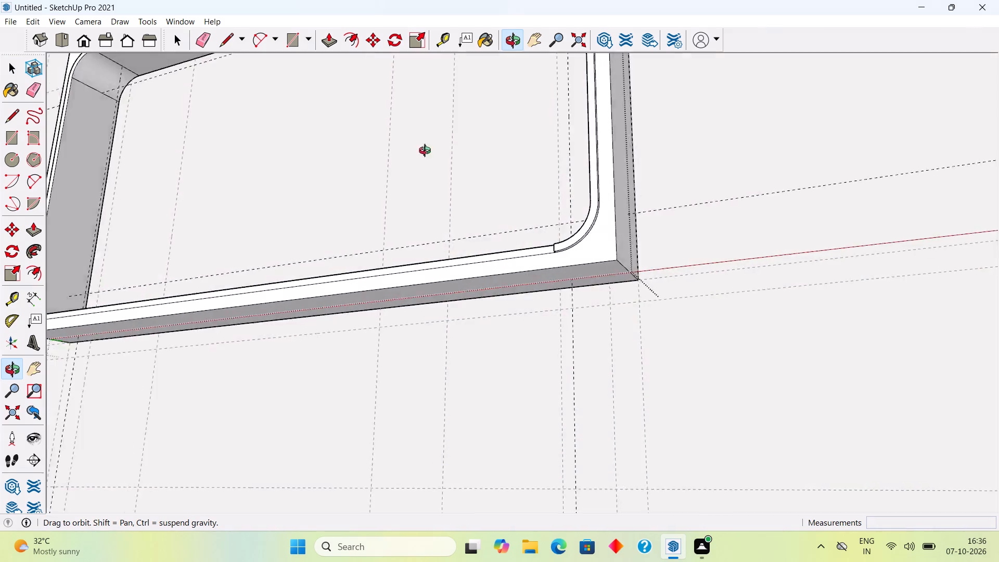
middle_click_drag(427, 152, 647, 308)
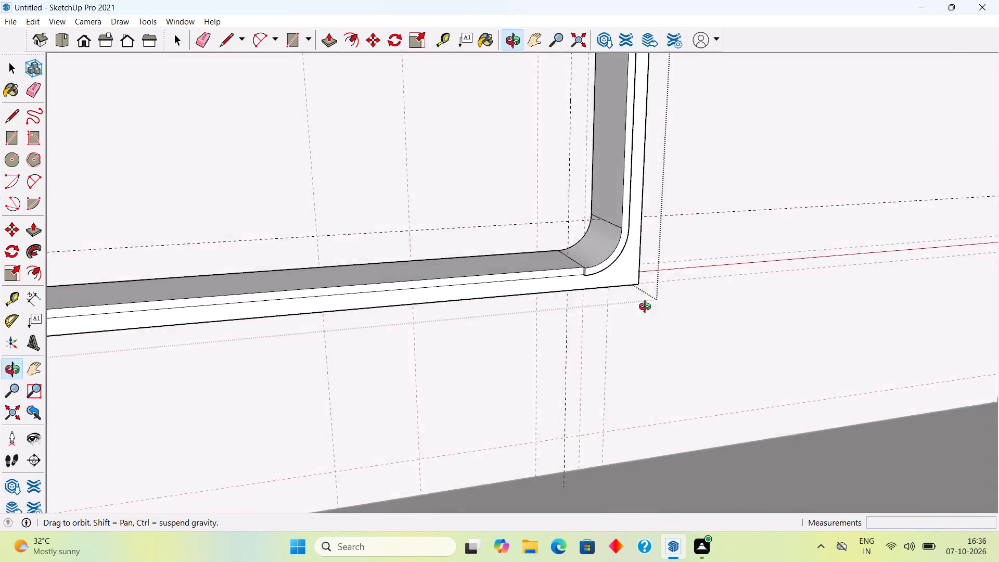
middle_click_drag(647, 308, 571, 306)
scroll(571, 306, "down", 7)
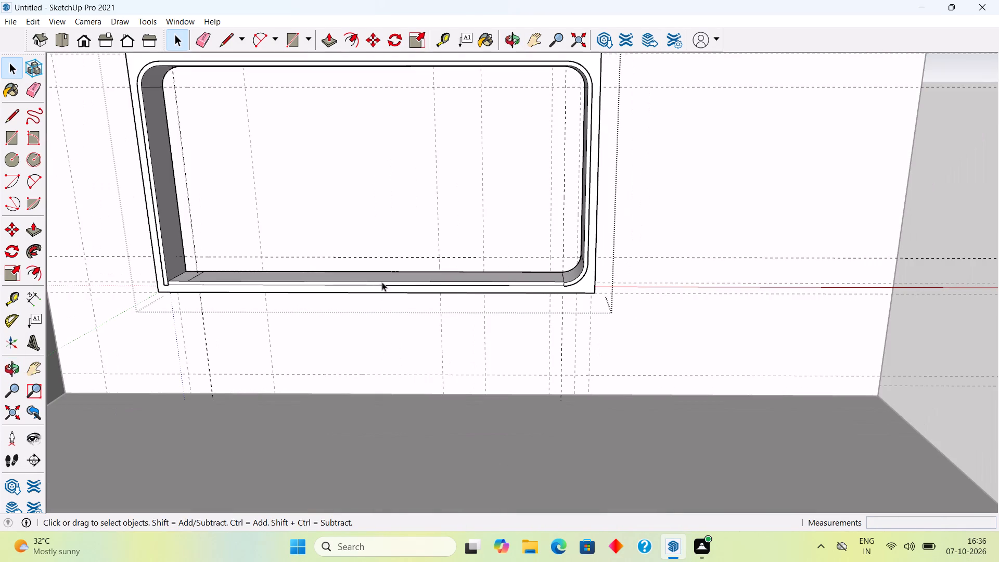
double_click(382, 282)
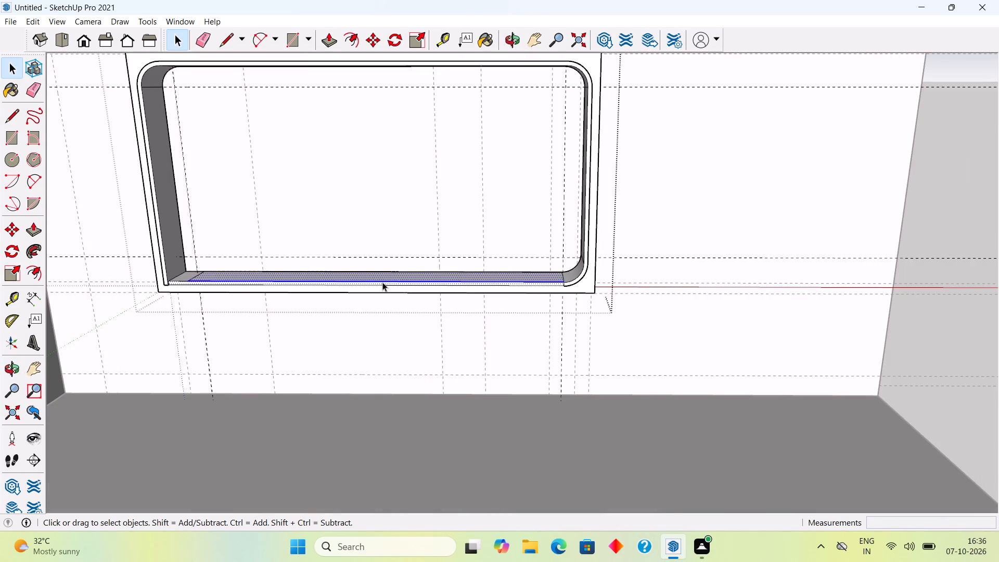
key("ctrl+z")
key("ctrl+z")
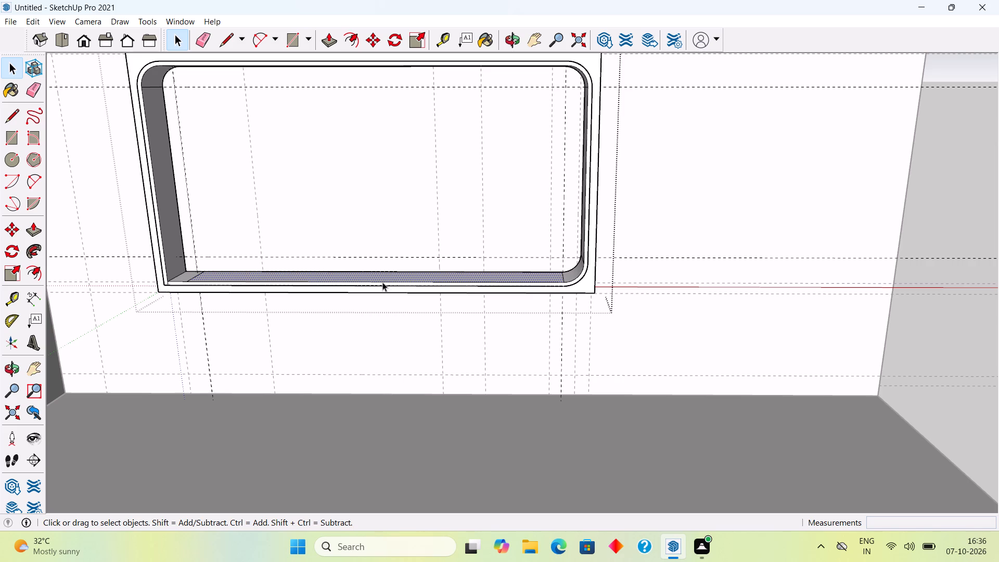
left_click(406, 226)
Delete the leftover short line across the border strip at the square lower corner and exit the frame group.
scroll(419, 236, "down", 5)
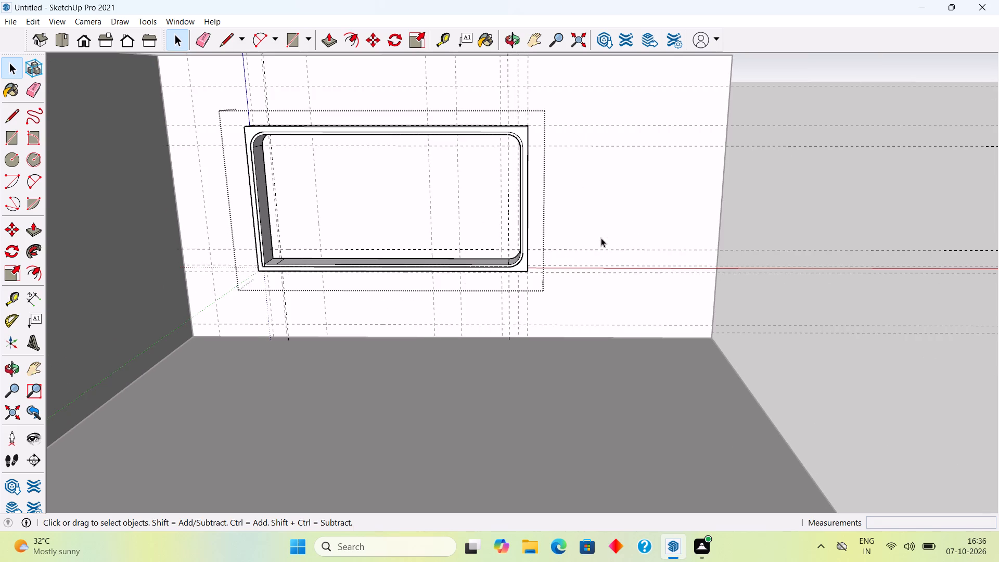
scroll(422, 282, "up", 6)
middle_click_drag(172, 263, 488, 219)
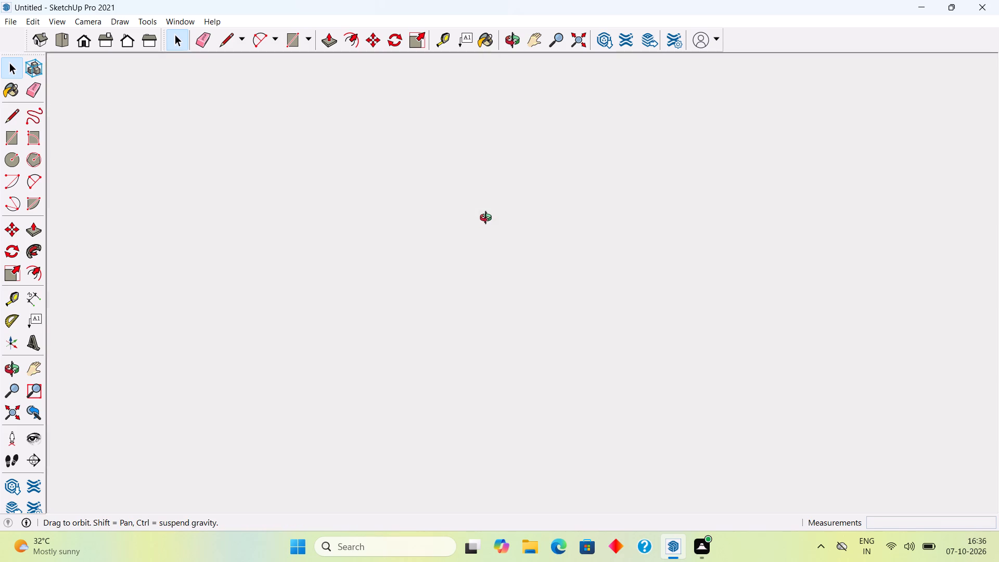
middle_click_drag(488, 219, 263, 289)
scroll(74, 297, "up", 12)
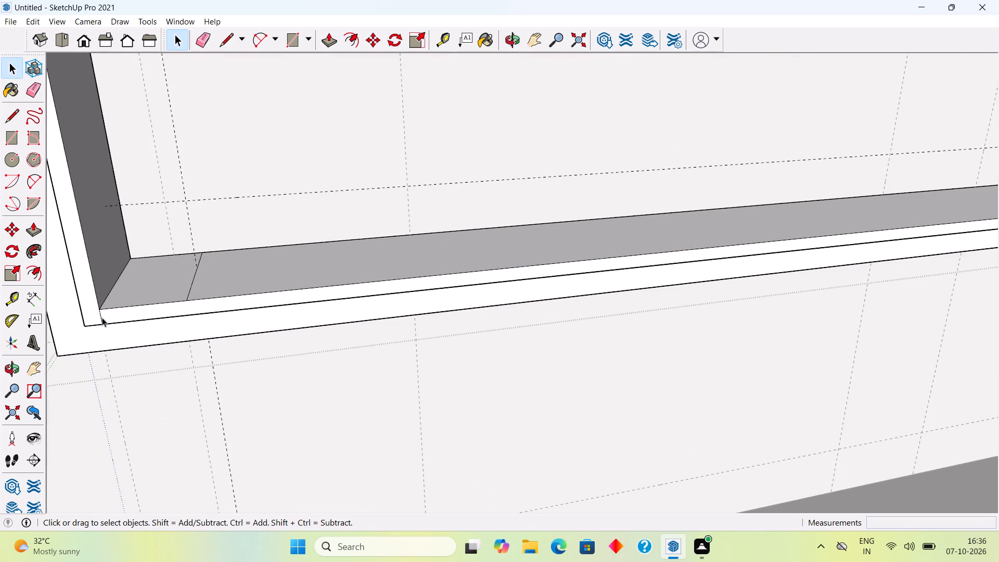
left_click(102, 317)
key("Delete")
scroll(103, 318, "down", 10)
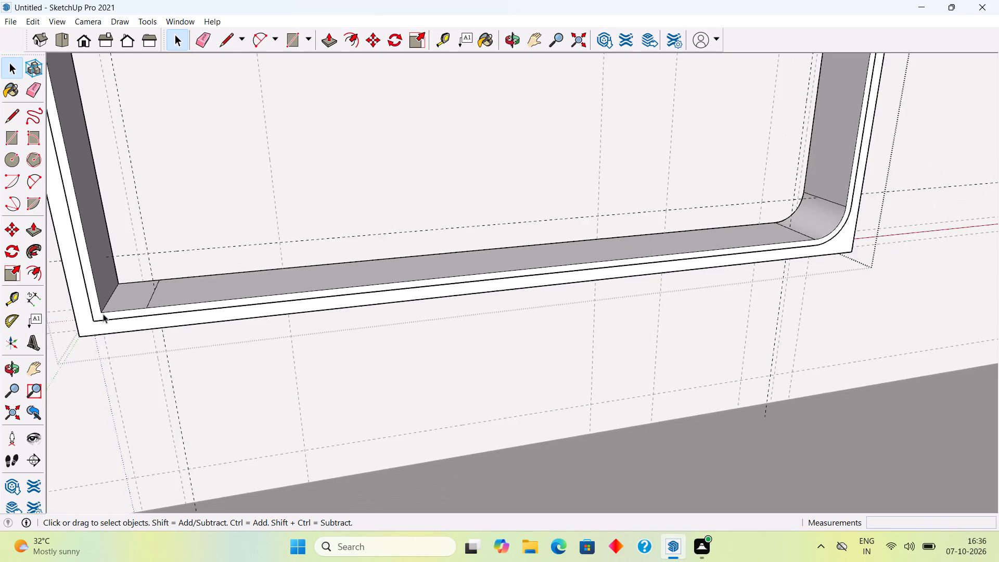
scroll(103, 314, "down", 13)
left_click(235, 68)
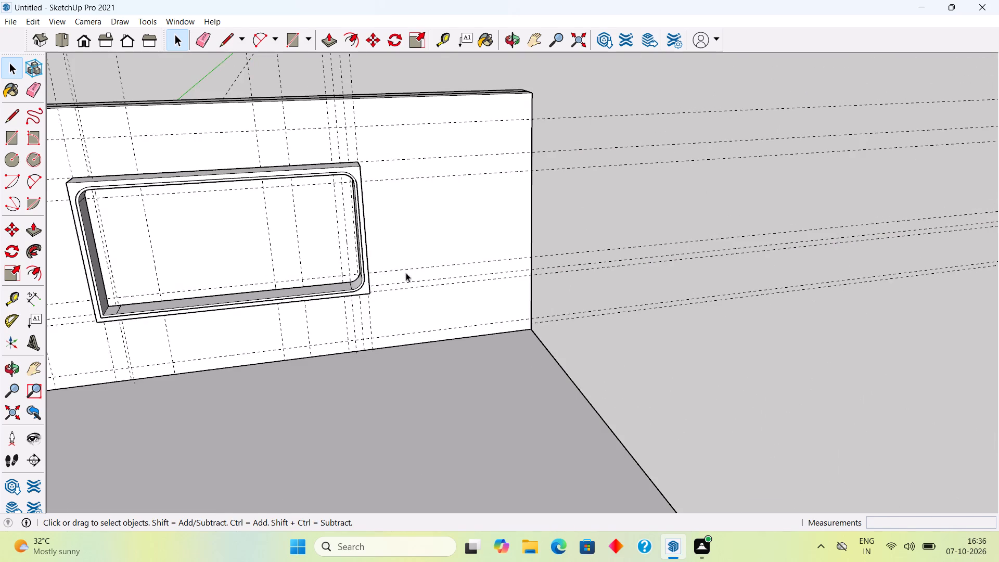
Examine the feature frame and the wall area around it from several angles.
scroll(406, 278, "down", 3)
middle_click_drag(408, 278, 607, 276)
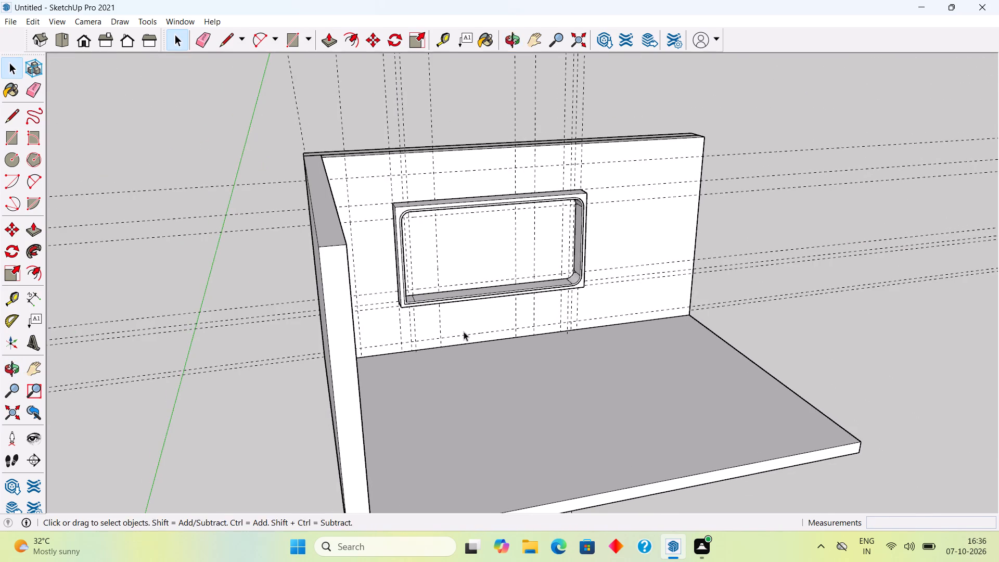
middle_click_drag(459, 329, 366, 302)
scroll(490, 280, "up", 5)
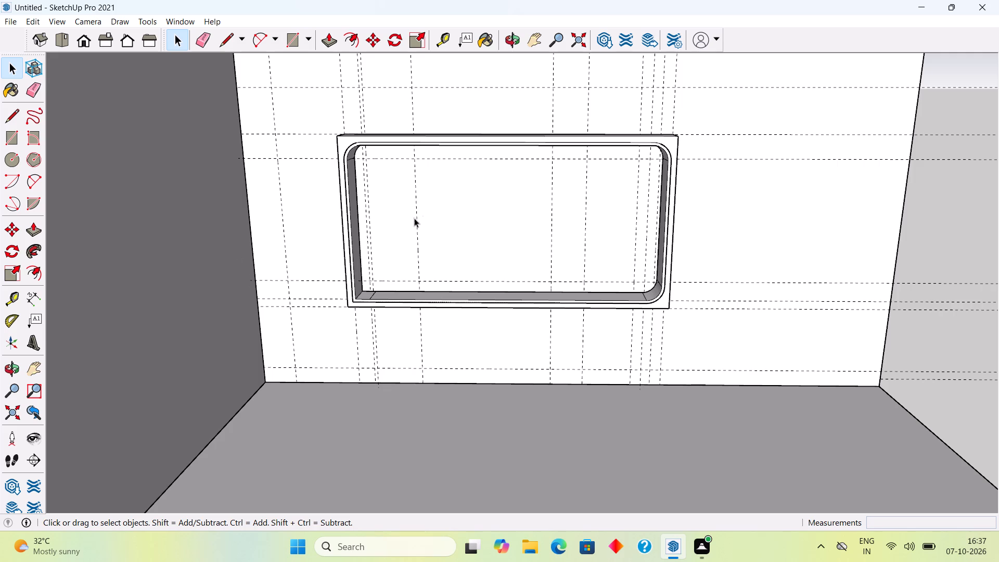
middle_click_drag(338, 229, 464, 225)
middle_click_drag(296, 256, 411, 248)
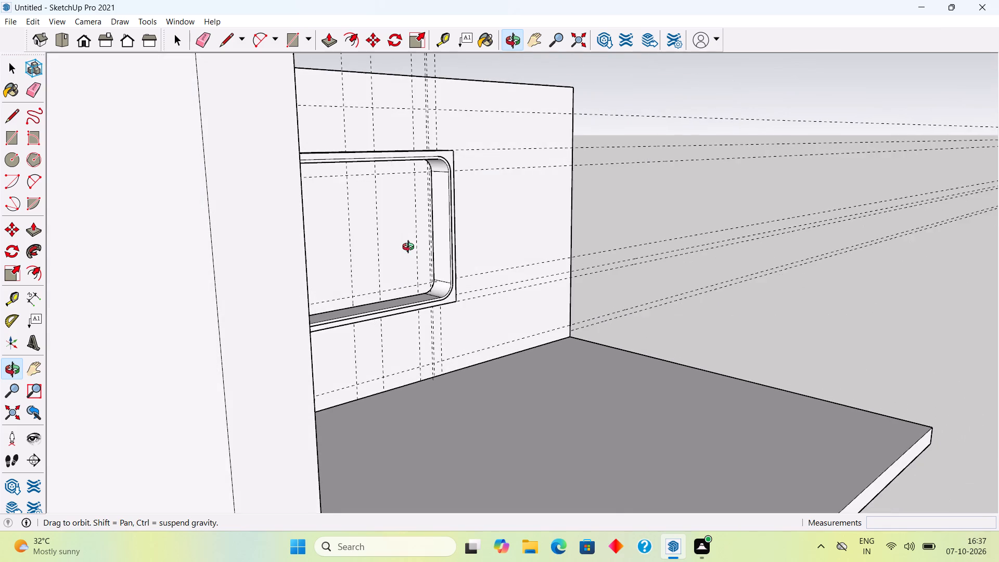
middle_click_drag(411, 248, 375, 258)
scroll(375, 258, "down", 2)
middle_click_drag(345, 256, 192, 272)
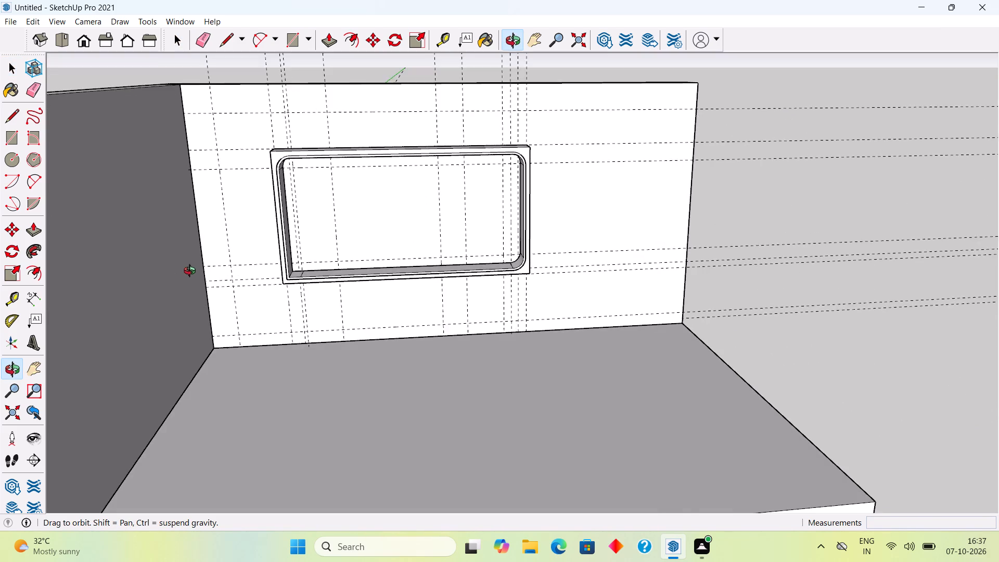
middle_click_drag(192, 272, 229, 263)
scroll(221, 257, "up", 1)
scroll(144, 232, "up", 7)
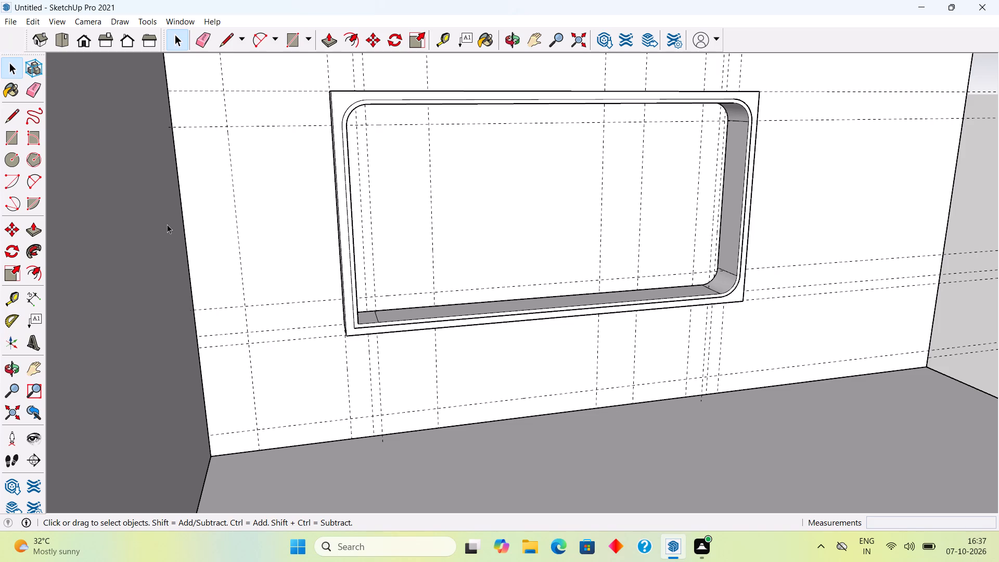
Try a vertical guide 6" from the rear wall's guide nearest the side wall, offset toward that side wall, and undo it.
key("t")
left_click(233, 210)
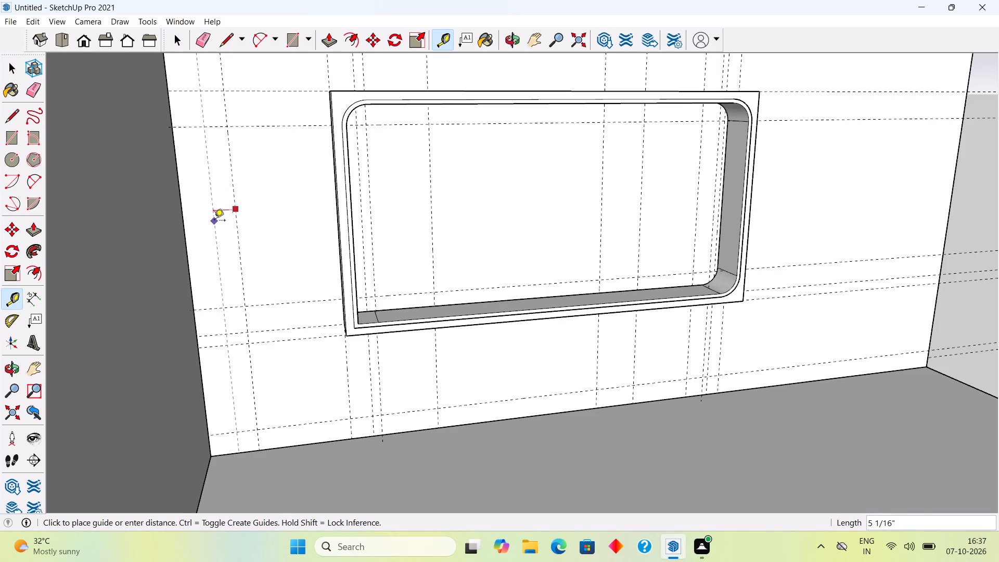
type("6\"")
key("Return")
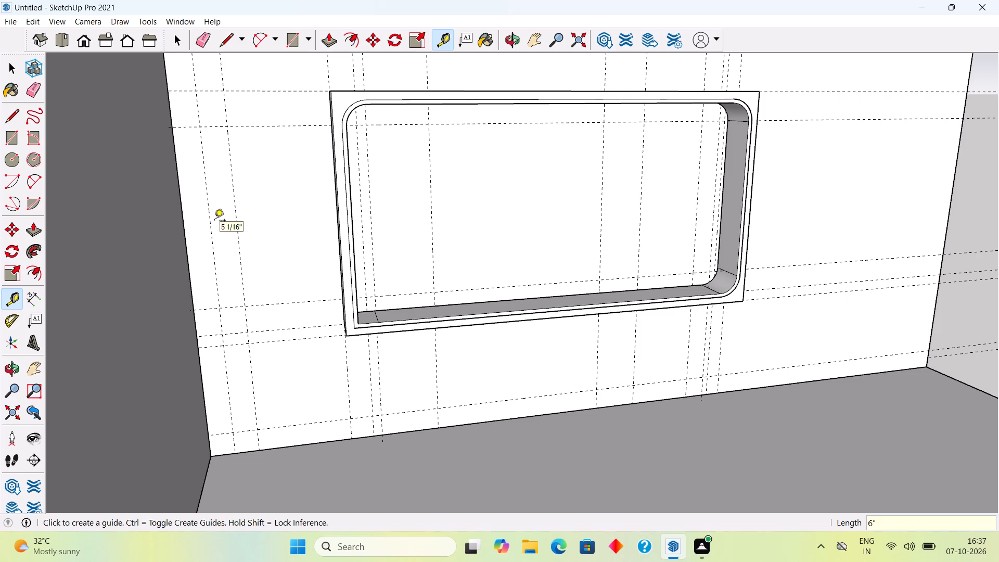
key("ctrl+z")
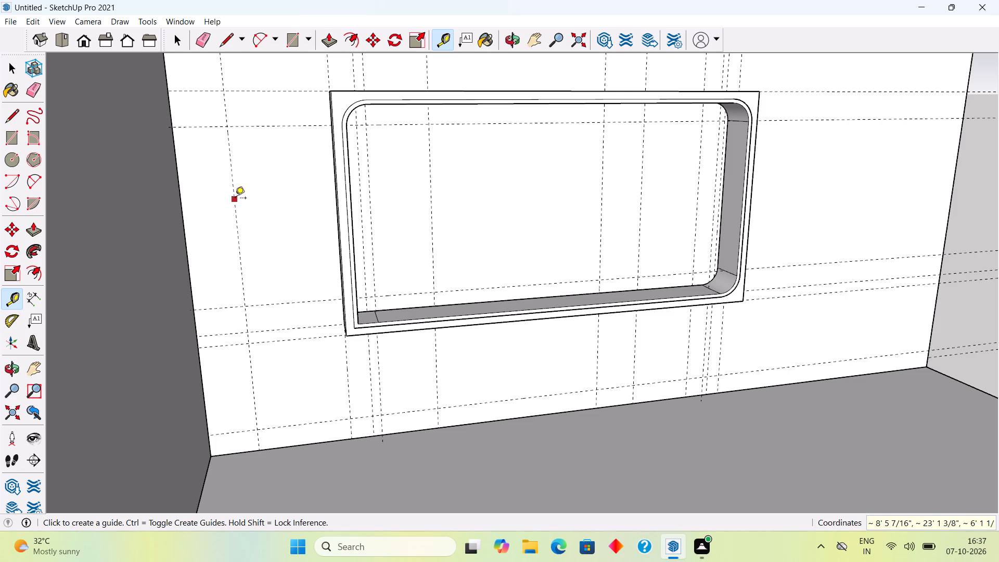
Place a vertical guide 4" from the rear wall's guide nearest the side wall, offset toward the feature frame.
left_click(235, 199)
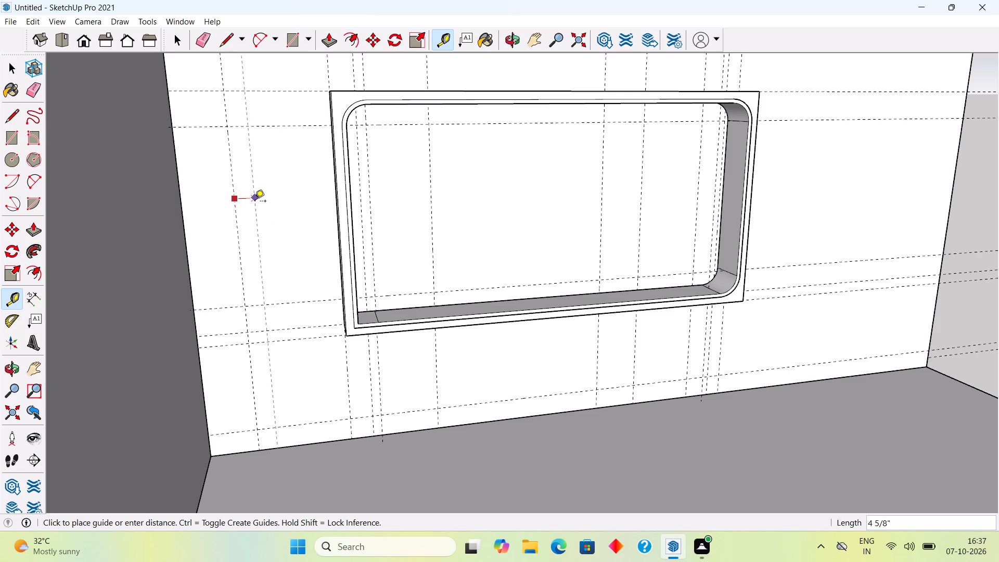
type("4\"")
key("Return")
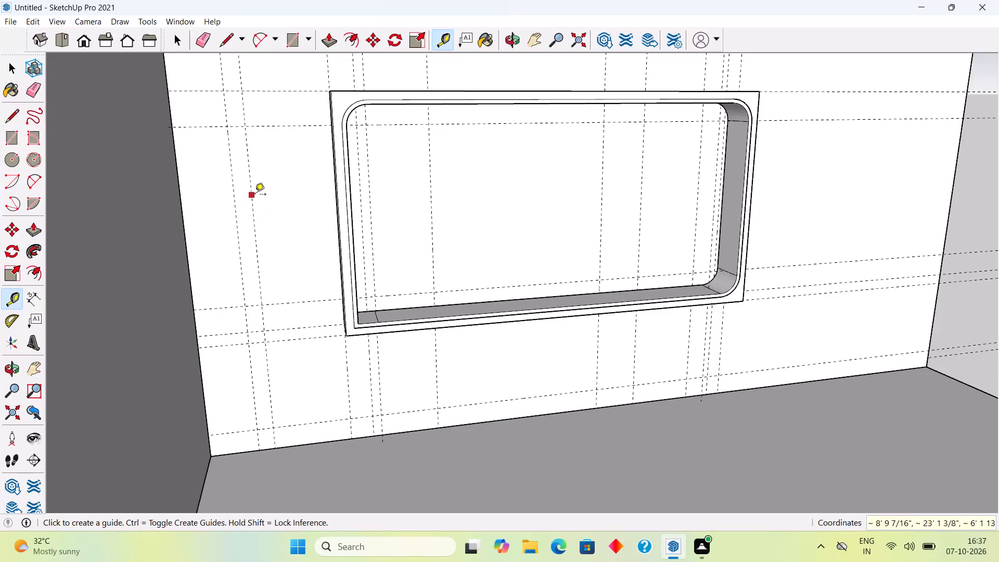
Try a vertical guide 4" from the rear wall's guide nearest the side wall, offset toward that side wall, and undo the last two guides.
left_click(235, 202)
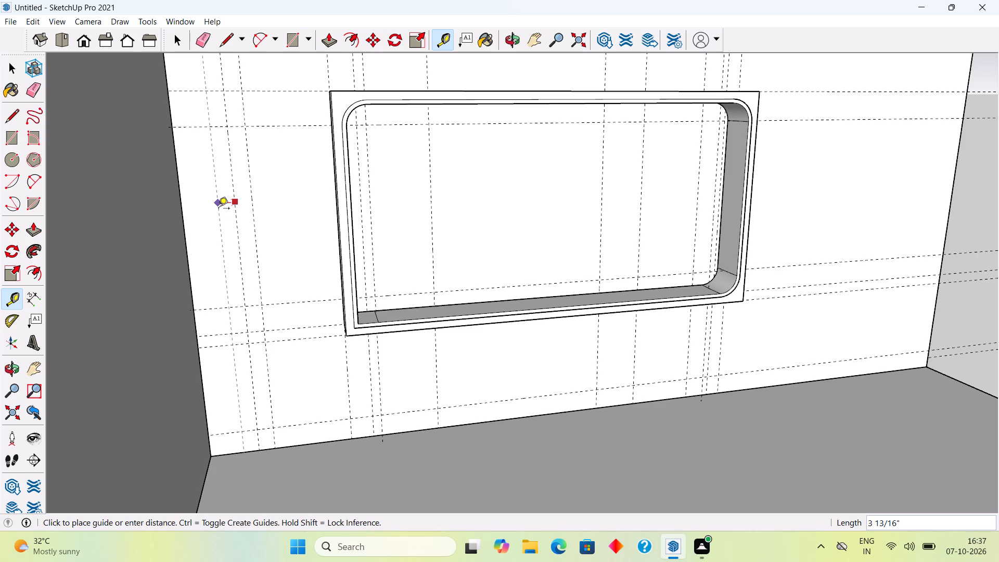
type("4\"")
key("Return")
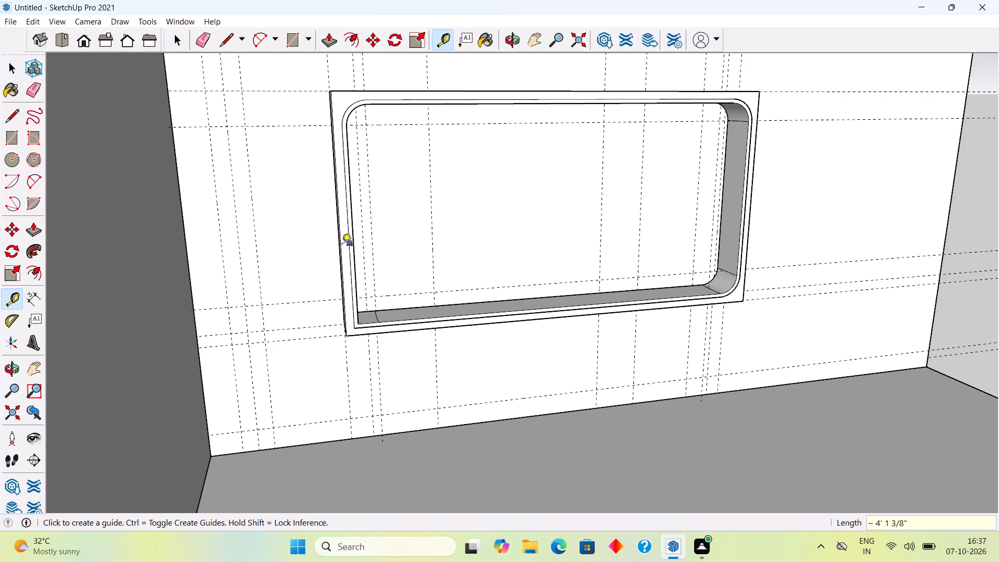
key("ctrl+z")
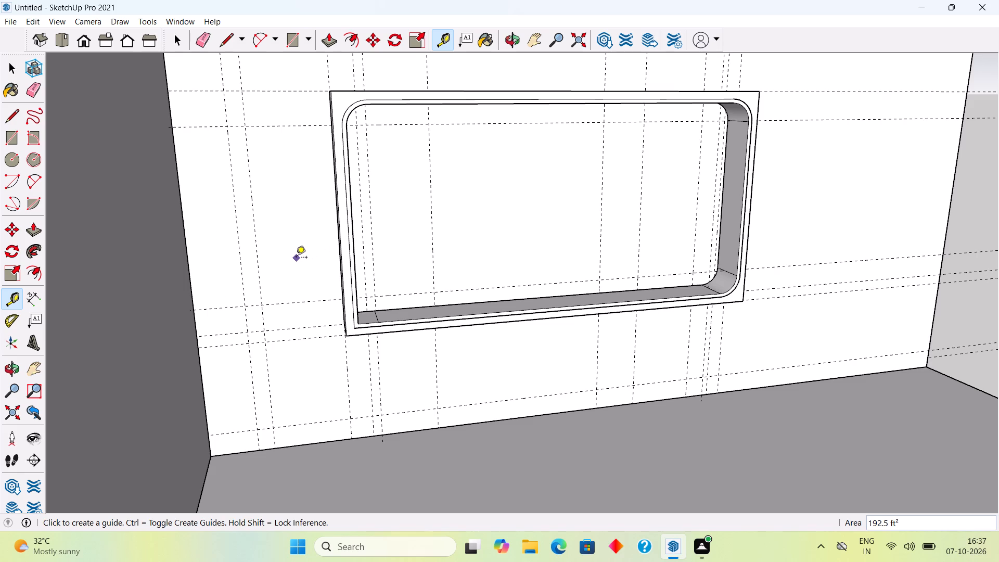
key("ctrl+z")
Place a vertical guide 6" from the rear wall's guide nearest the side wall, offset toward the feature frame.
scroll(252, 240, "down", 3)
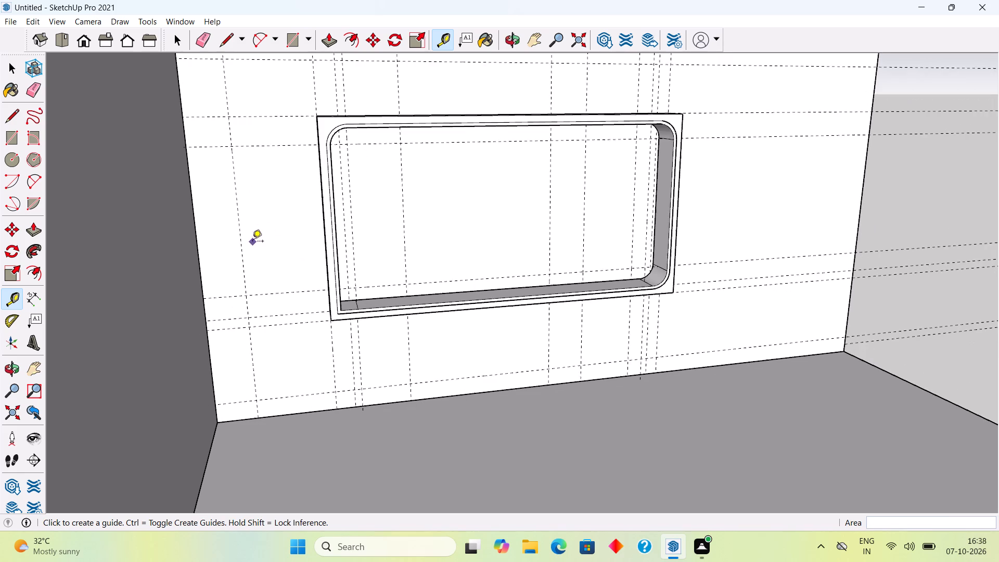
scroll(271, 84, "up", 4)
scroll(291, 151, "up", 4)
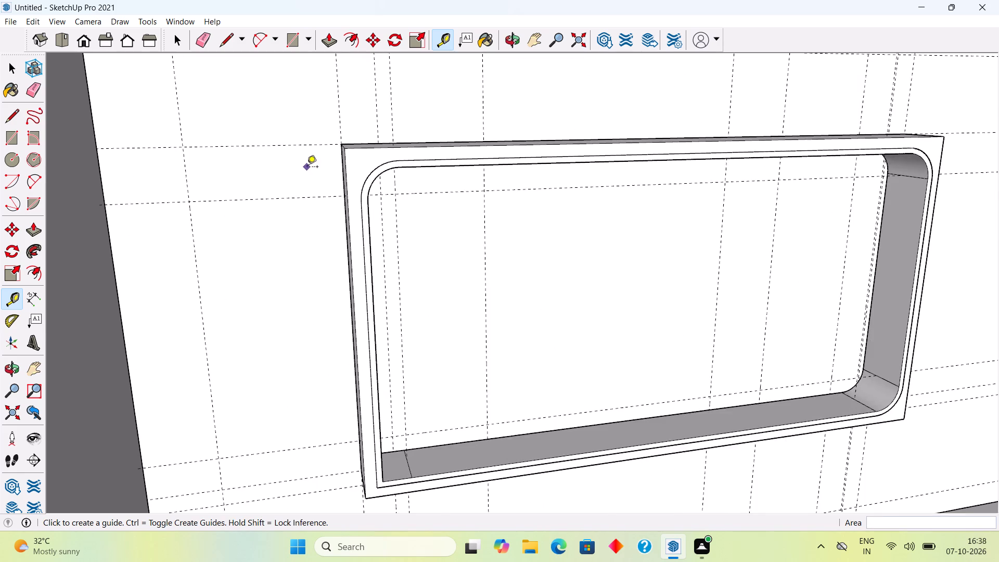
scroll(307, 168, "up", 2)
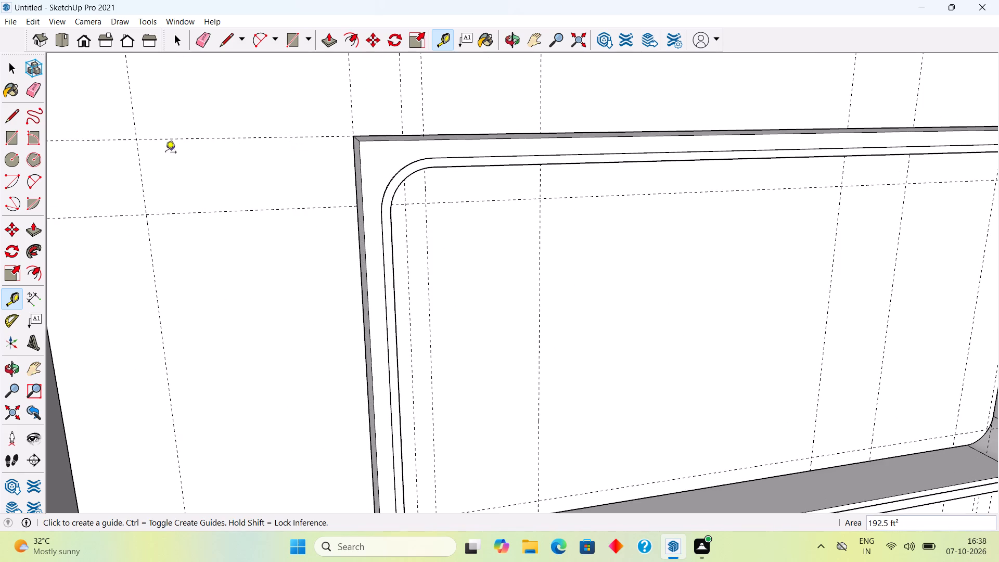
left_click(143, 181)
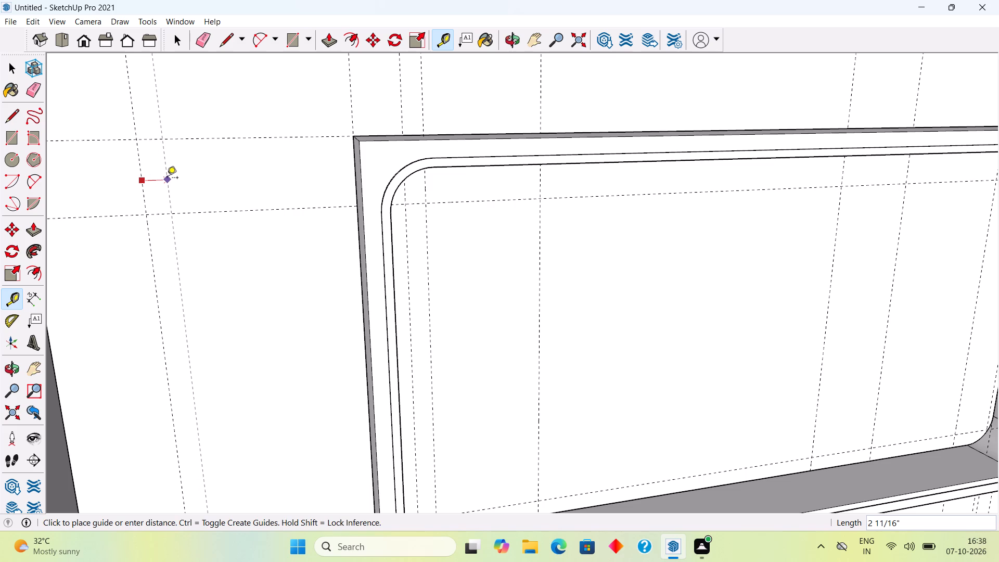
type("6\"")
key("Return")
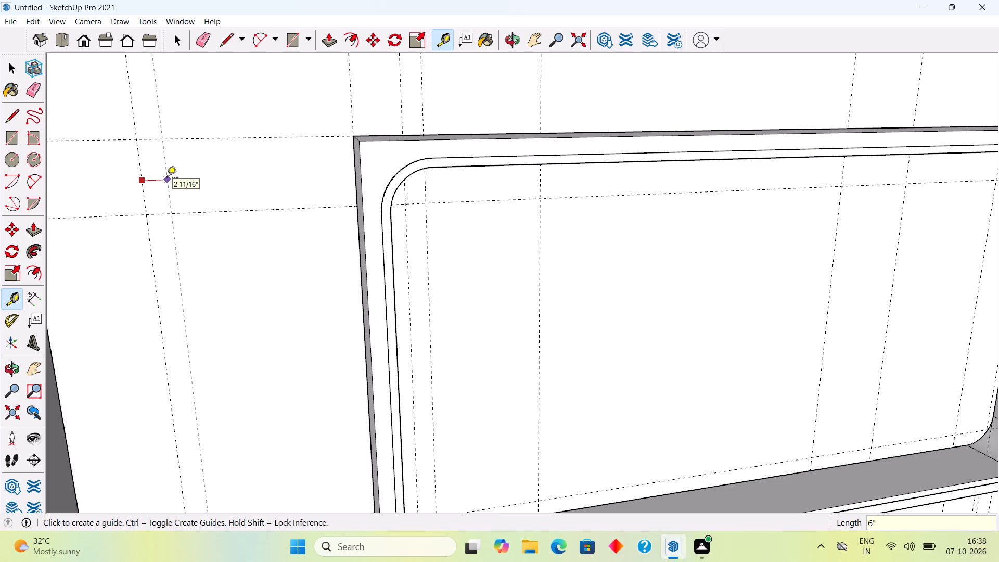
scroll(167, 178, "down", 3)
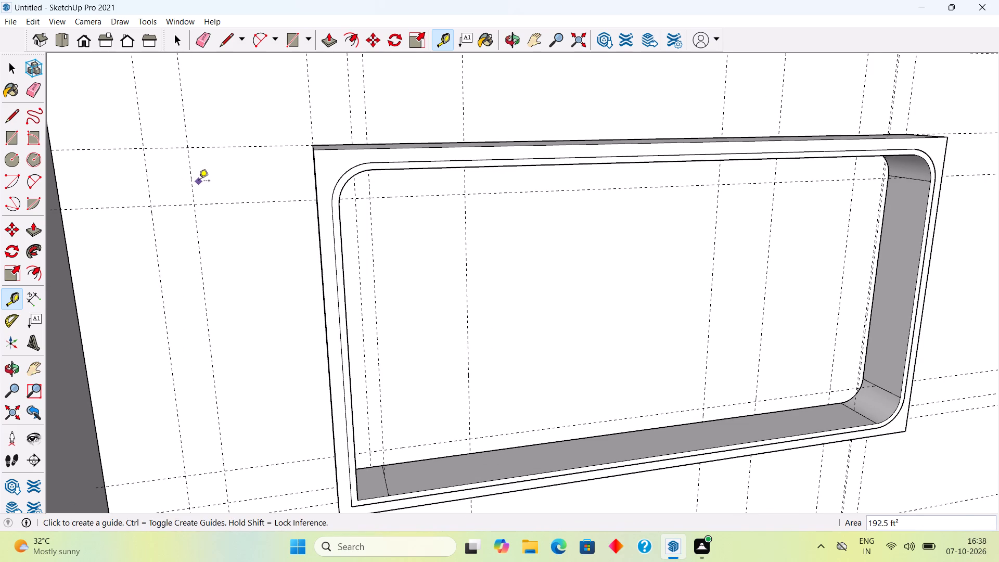
Examine the rear wall, its guides and the feature frame from several angles.
key("space")
middle_click_drag(245, 177, 246, 177)
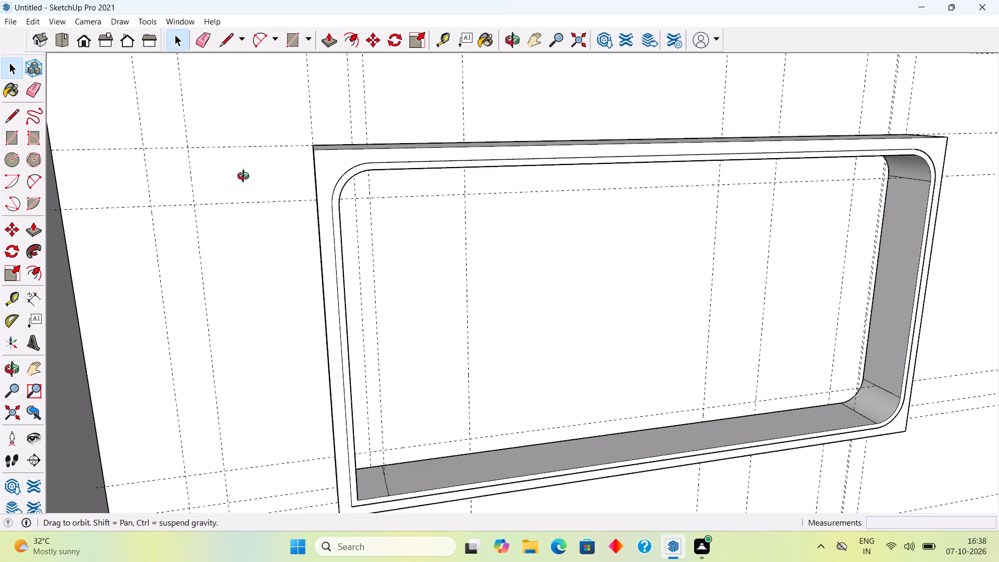
middle_click_drag(246, 177, 166, 261)
scroll(166, 262, "down", 3)
middle_click_drag(101, 285, 72, 327)
scroll(72, 327, "down", 4)
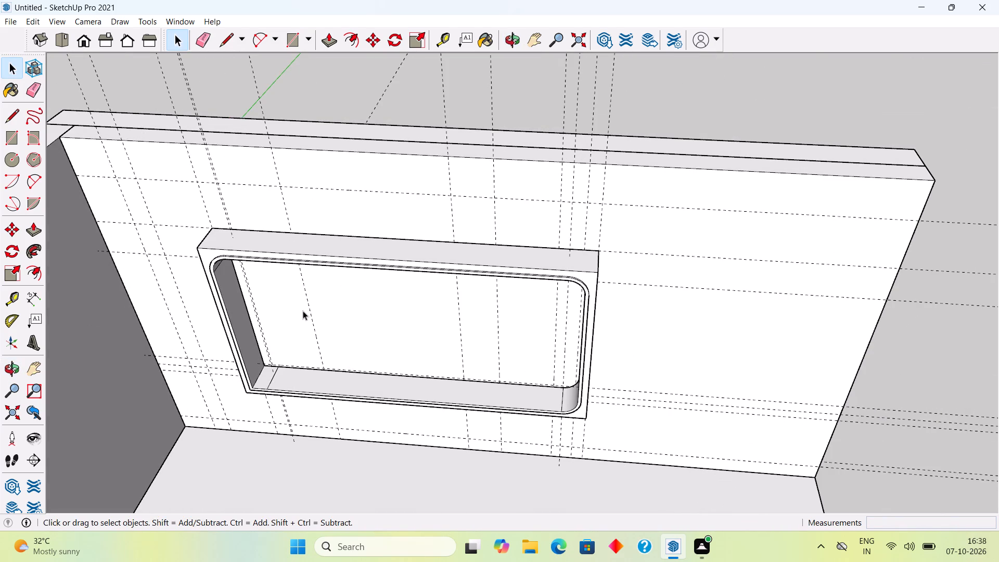
middle_click_drag(180, 424, 175, 363)
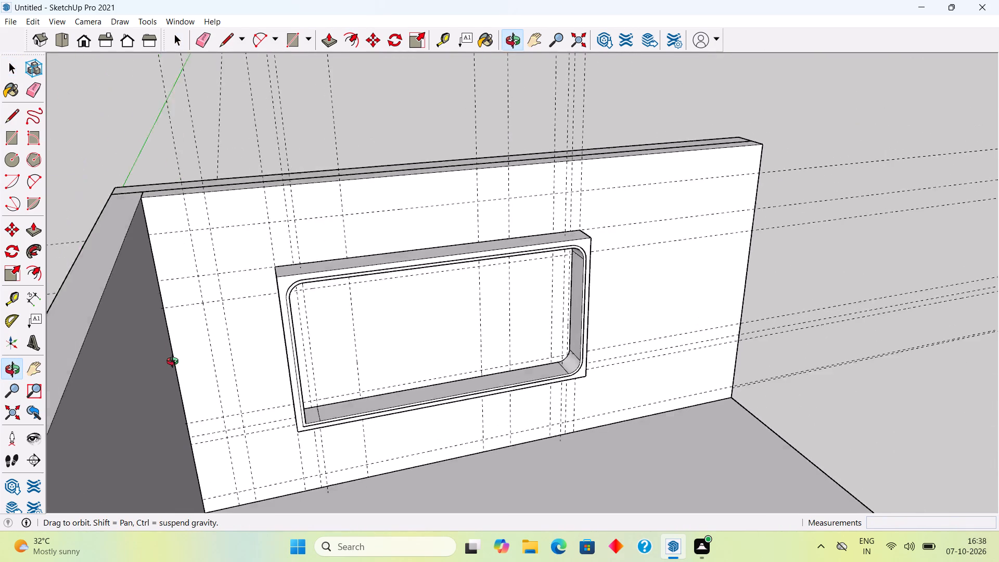
middle_click_drag(175, 363, 149, 313)
scroll(170, 334, "up", 4)
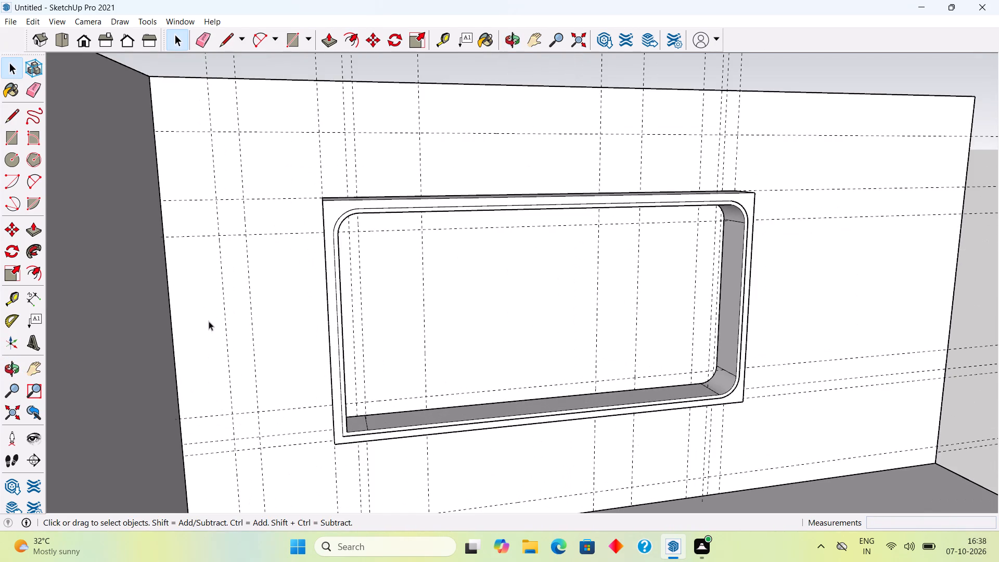
middle_click_drag(211, 318, 212, 294)
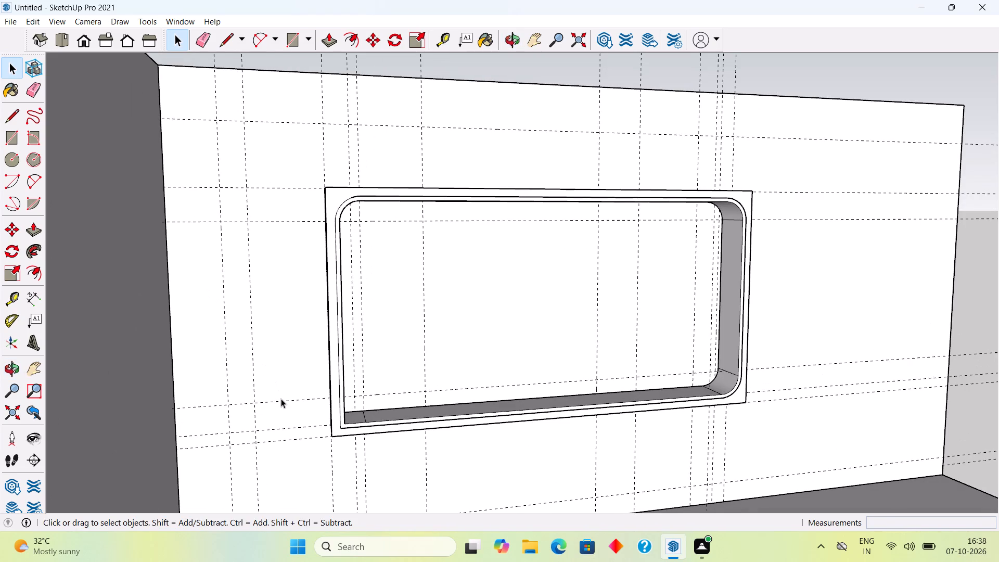
scroll(281, 399, "down", 5)
scroll(247, 501, "up", 4)
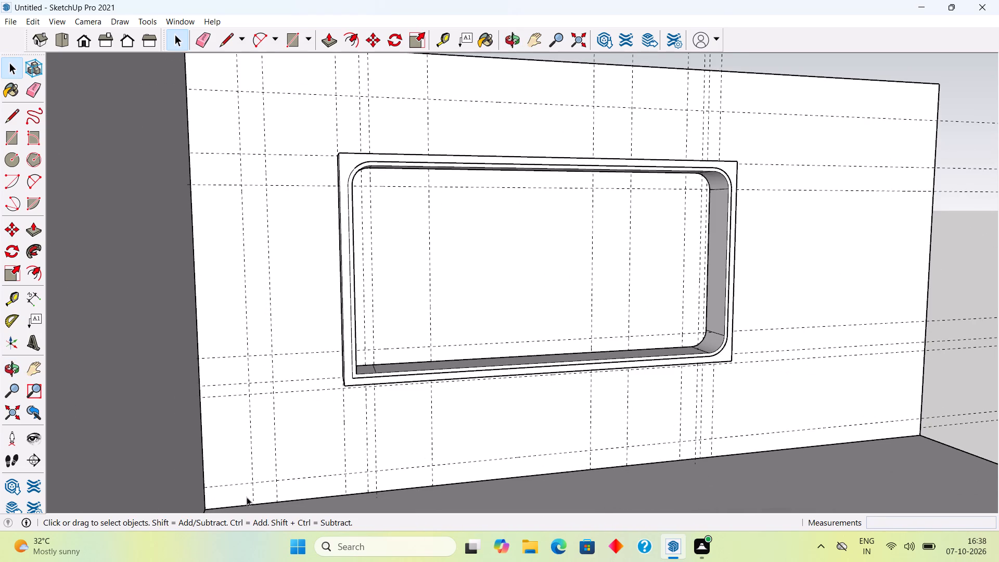
scroll(247, 497, "up", 1)
middle_click_drag(264, 463, 294, 451)
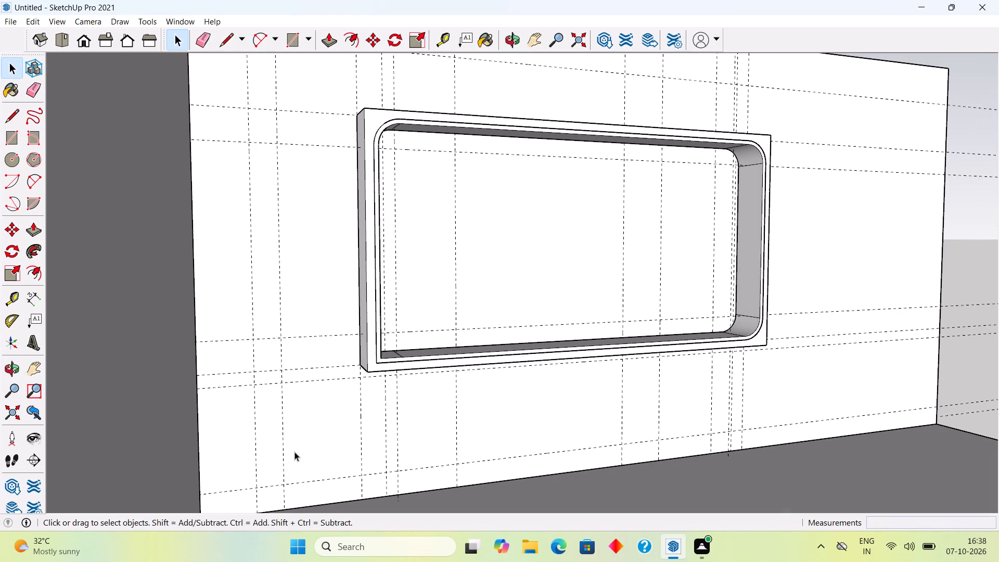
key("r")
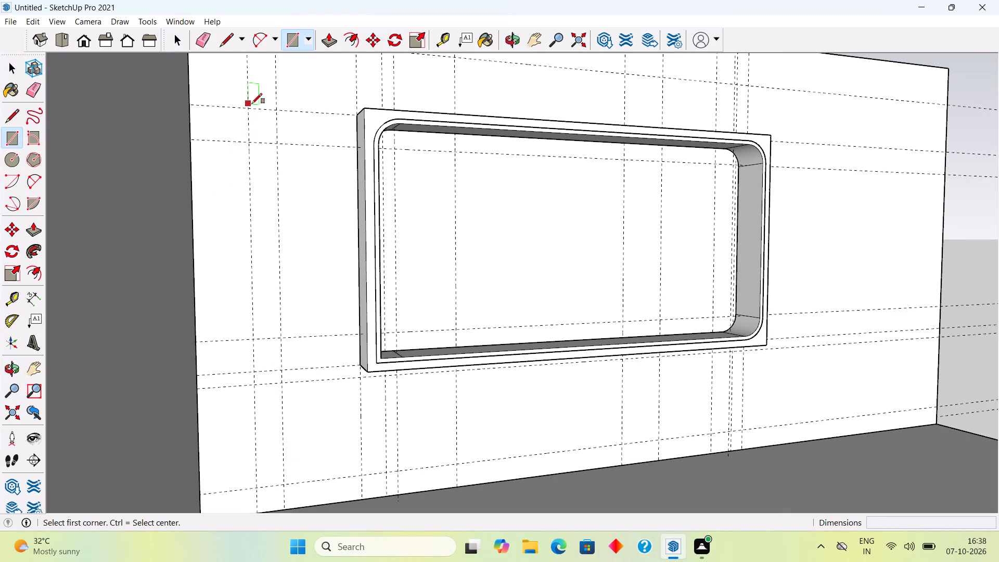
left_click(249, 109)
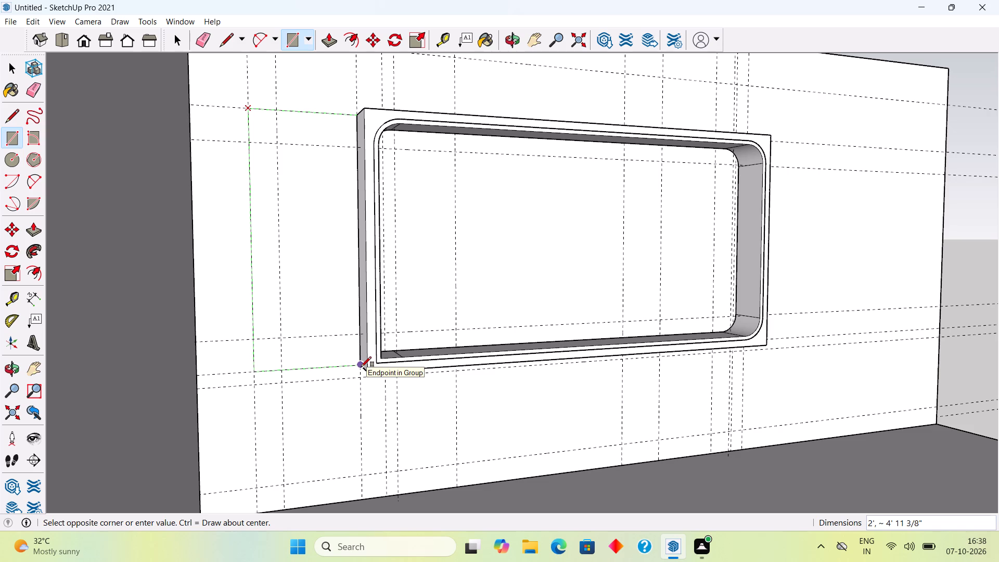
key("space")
Undo the last wall guide and the feature frame's edits, back to the solid panel with two rounded border outlines on its face.
key("ctrl+z")
key("ctrl+z")
key("ctrl+z")
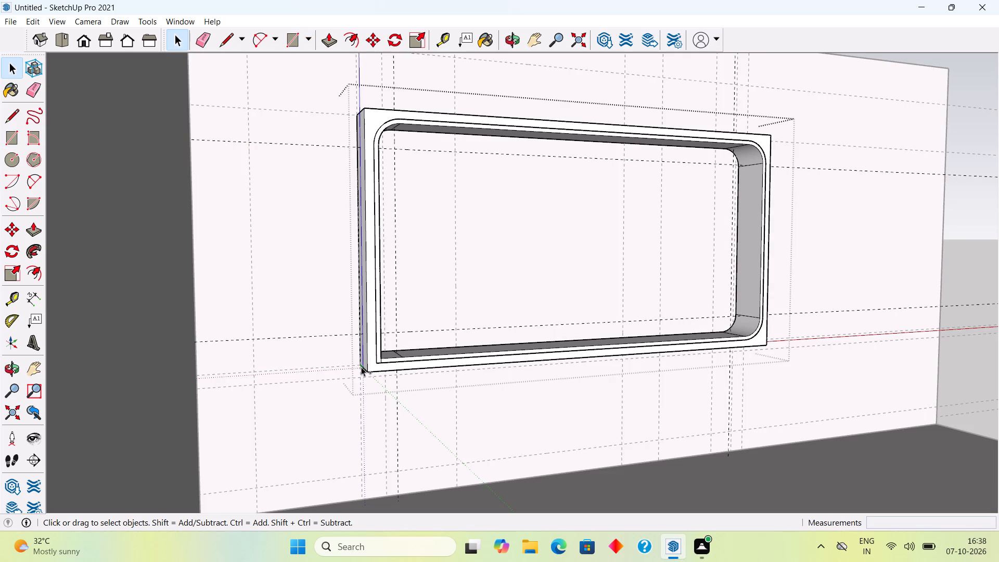
key("ctrl+z")
key("ctrl+z")
key("ctrl+z")
key("ctrl+z")
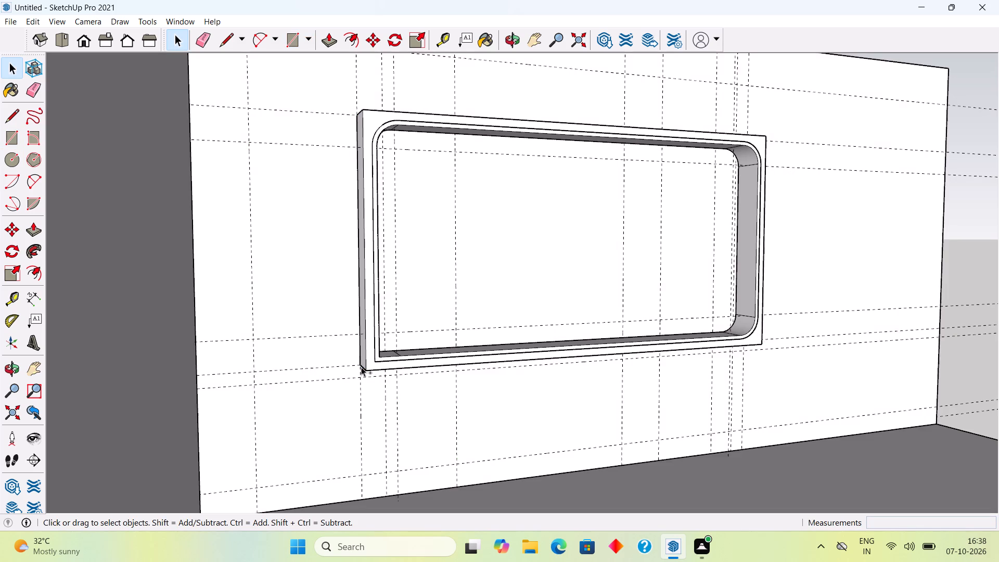
key("ctrl+z")
key("ctrl+z")
key("ctrl+z")
key("ctrl+z")
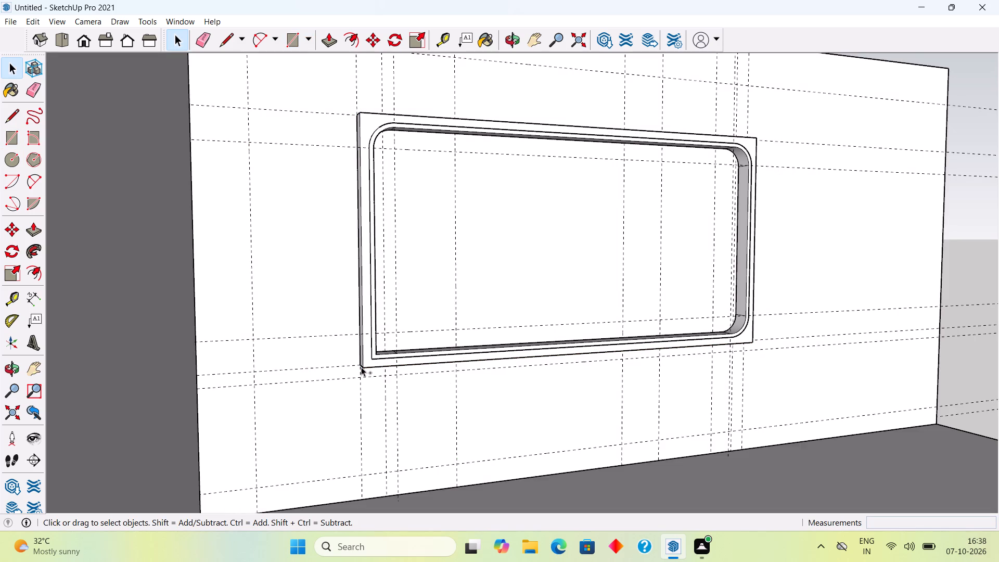
key("ctrl+z")
key("ctrl+z")
key("ctrl+z")
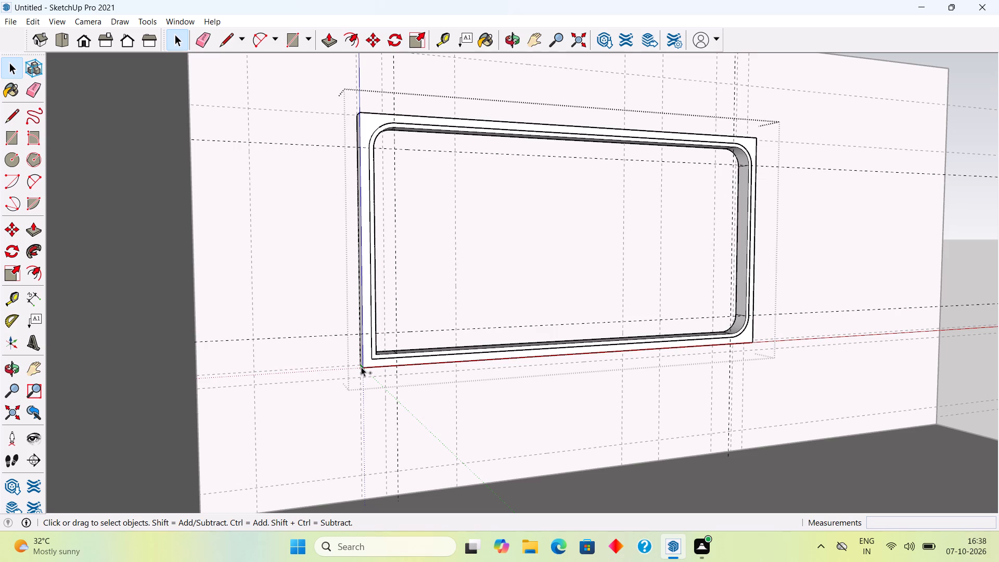
key("ctrl+z")
key("ctrl+z")
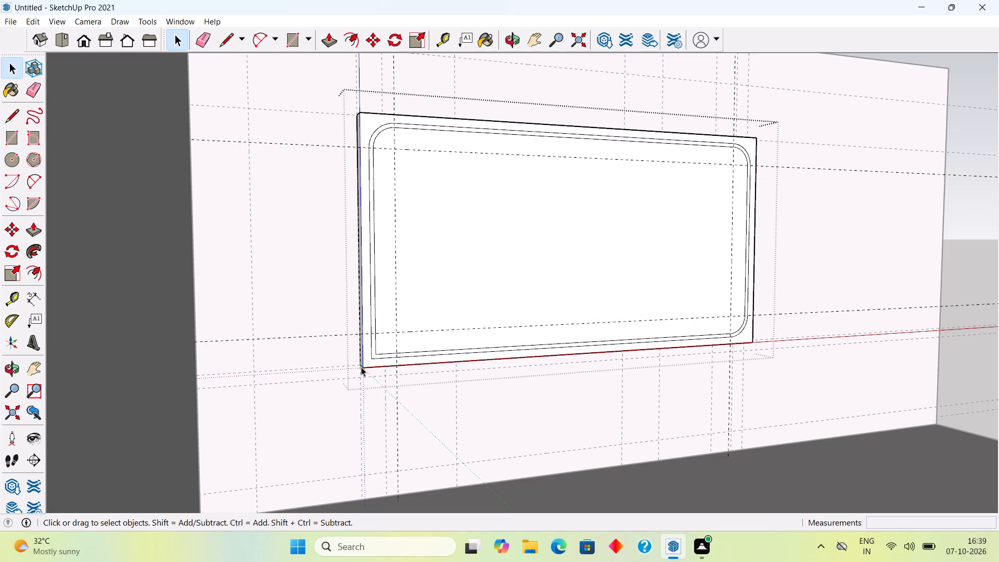
Examine the panel's border outlines and its square lower corner from several angles.
key("space")
scroll(426, 355, "up", 5)
middle_click_drag(399, 375, 327, 469)
scroll(327, 469, "down", 1)
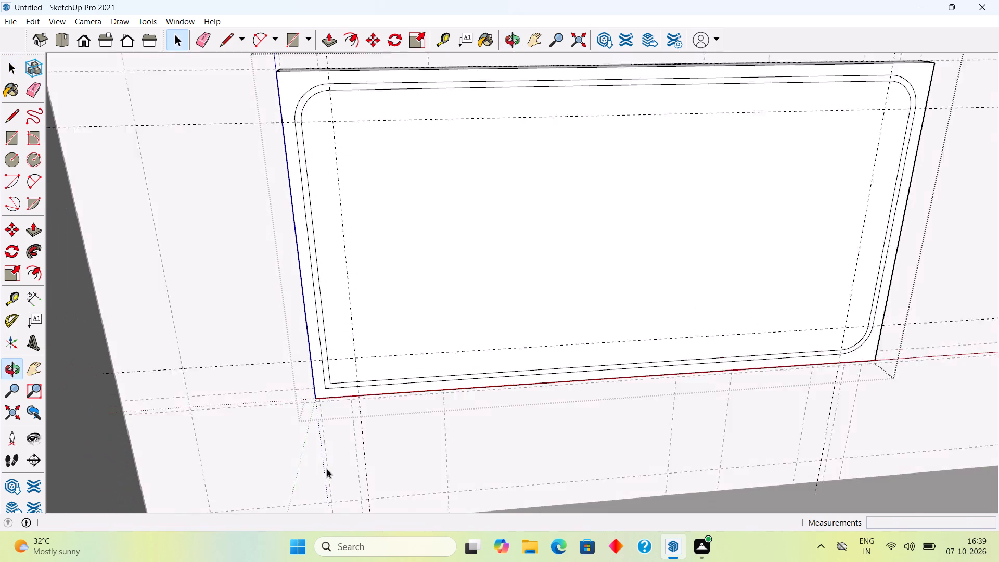
scroll(327, 469, "down", 1)
scroll(340, 378, "down", 3)
scroll(490, 416, "up", 1)
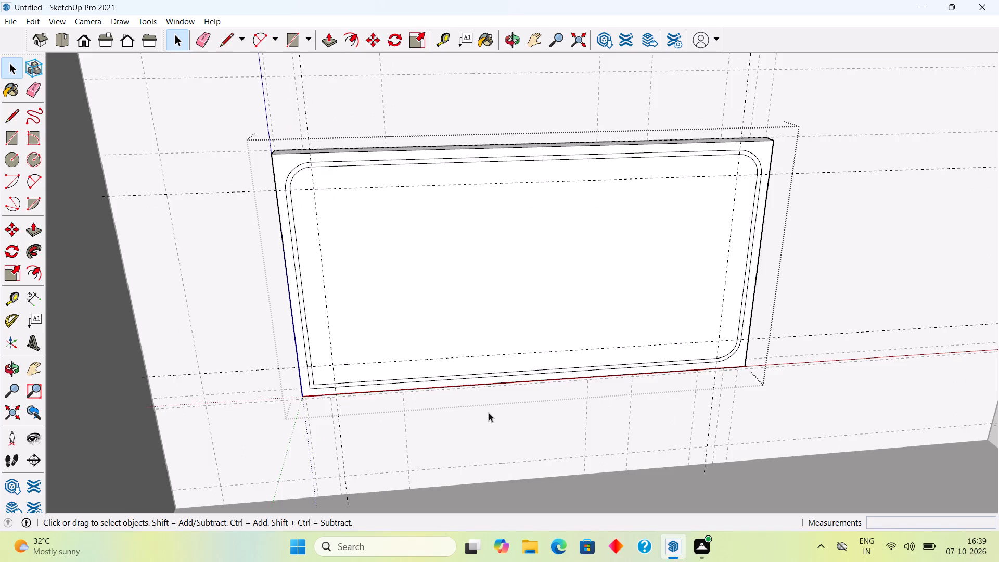
middle_click_drag(485, 391, 502, 340)
scroll(502, 341, "down", 1)
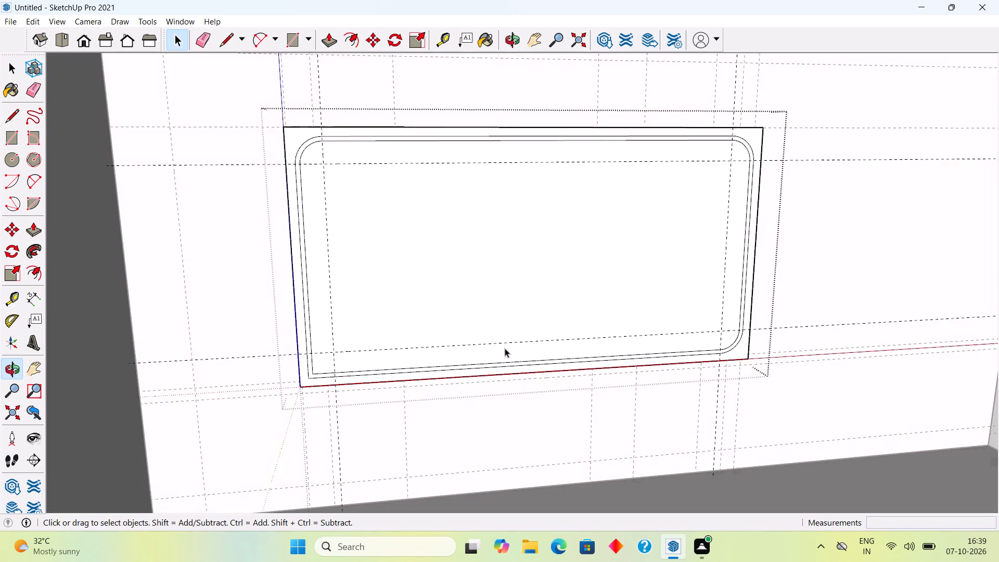
middle_click_drag(588, 417, 563, 503)
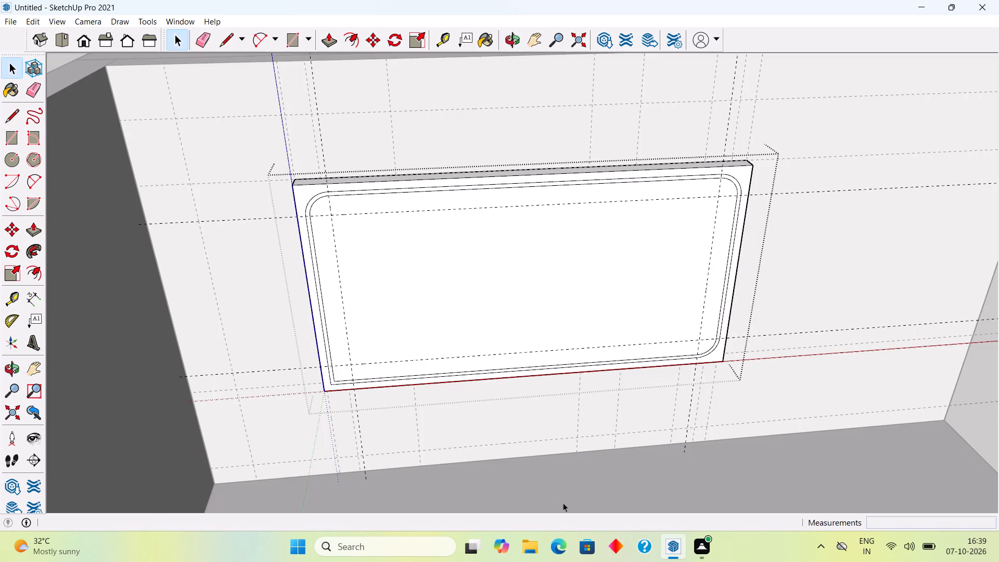
scroll(345, 405, "up", 4)
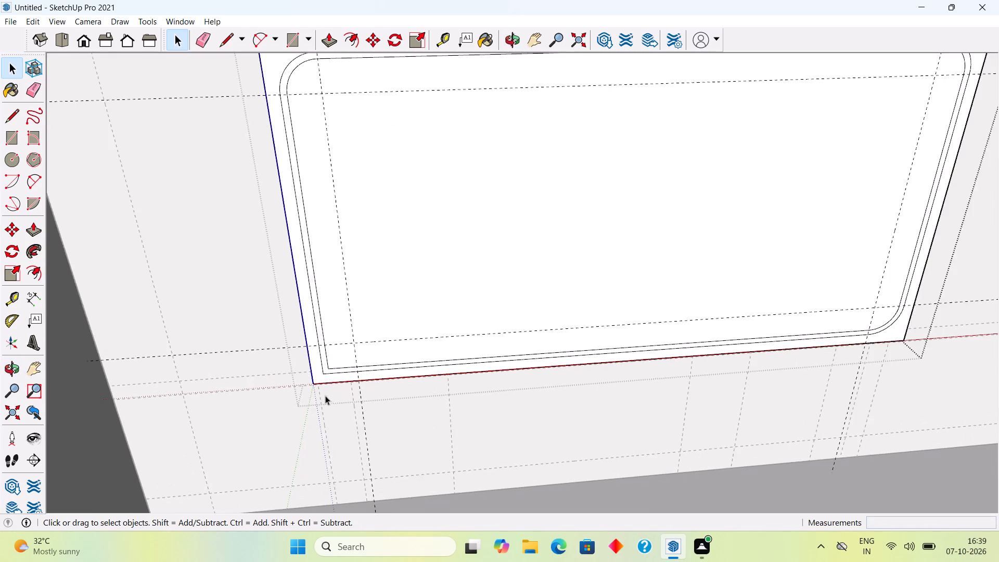
scroll(325, 394, "up", 5)
scroll(330, 353, "up", 3)
middle_click_drag(326, 381, 481, 342)
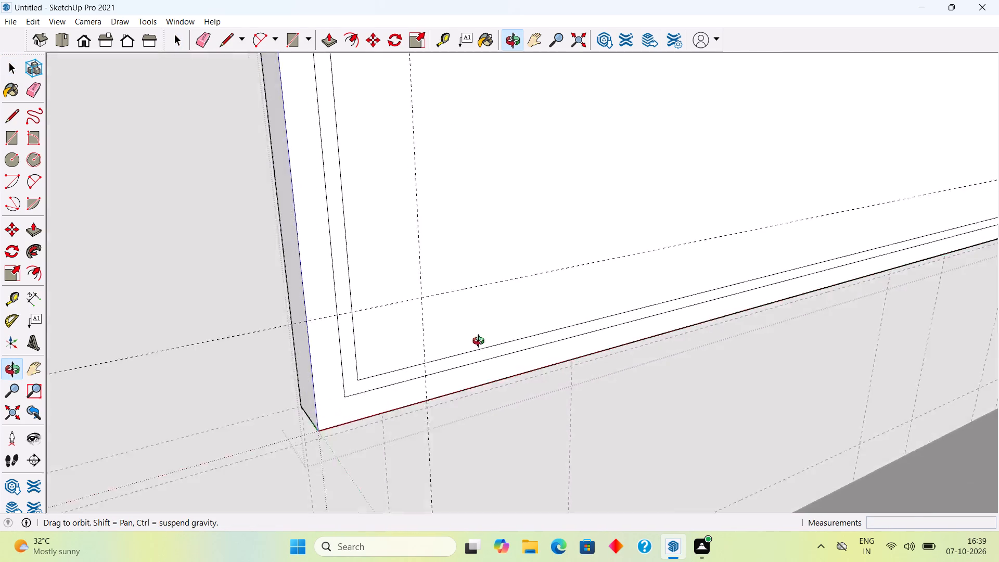
middle_click_drag(481, 342, 462, 421)
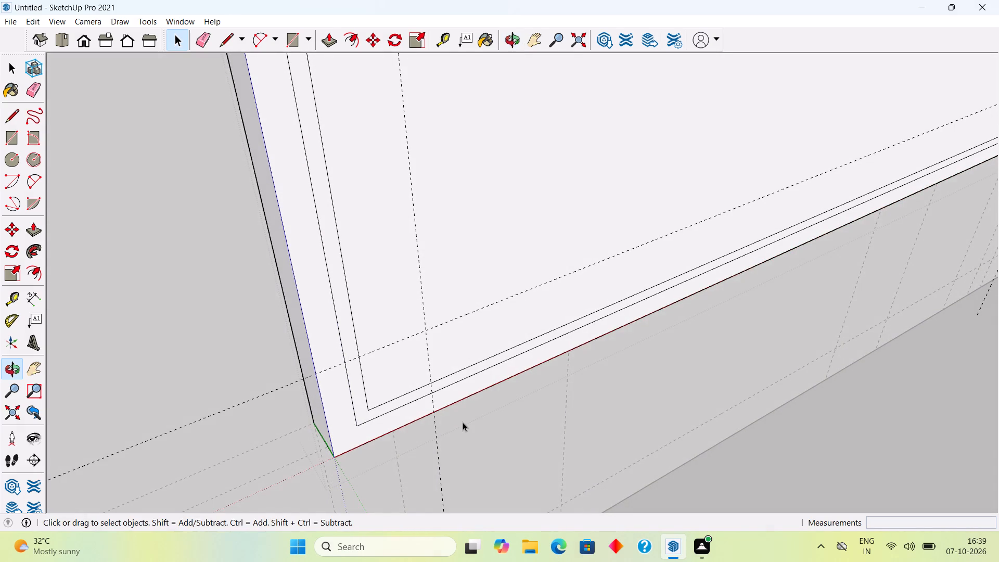
Undo the inner border outline on the panel's face, leaving the single outline with the square lower corner.
key("ctrl+z")
scroll(466, 418, "down", 9)
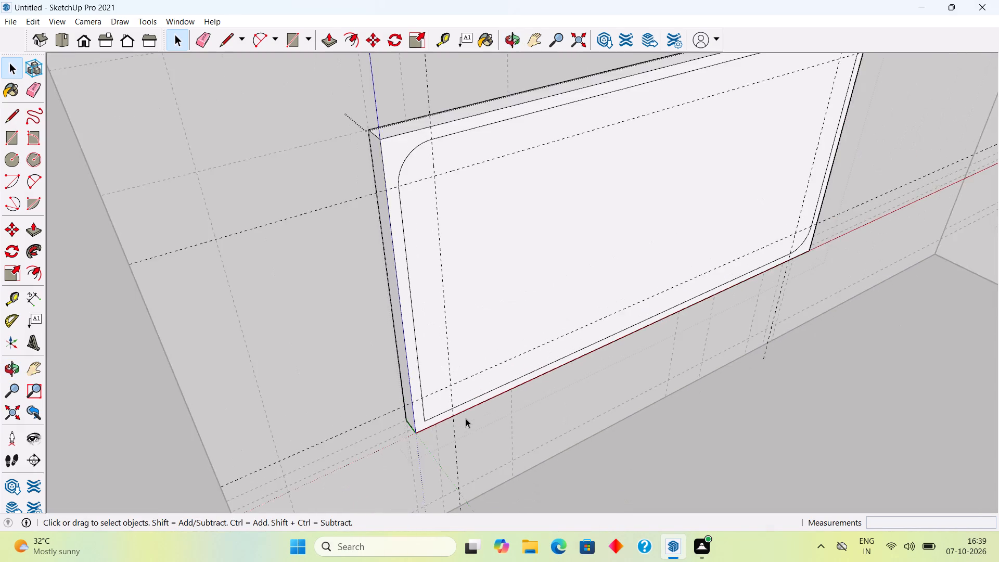
scroll(466, 418, "down", 3)
middle_click_drag(456, 407, 353, 346)
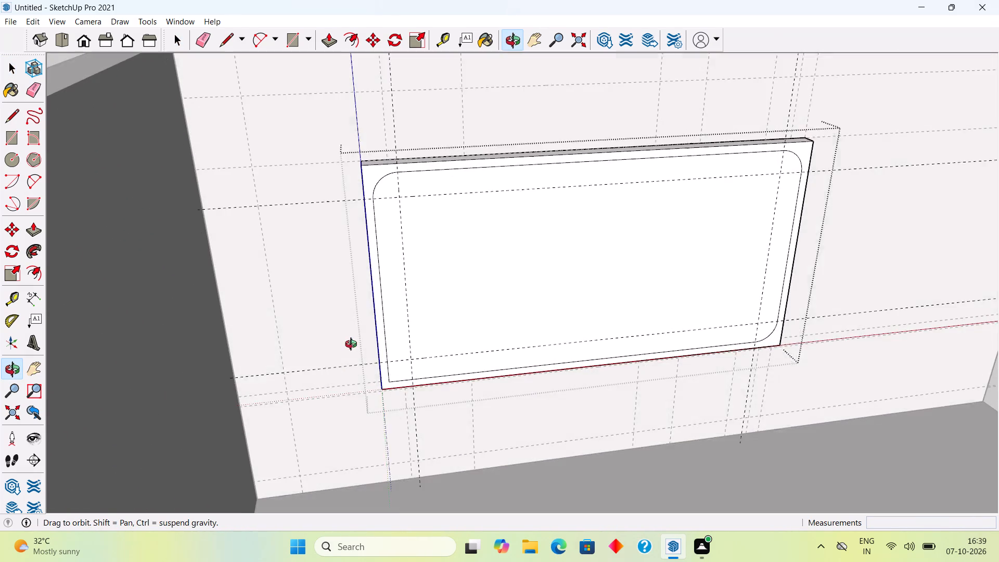
middle_click_drag(353, 346, 355, 345)
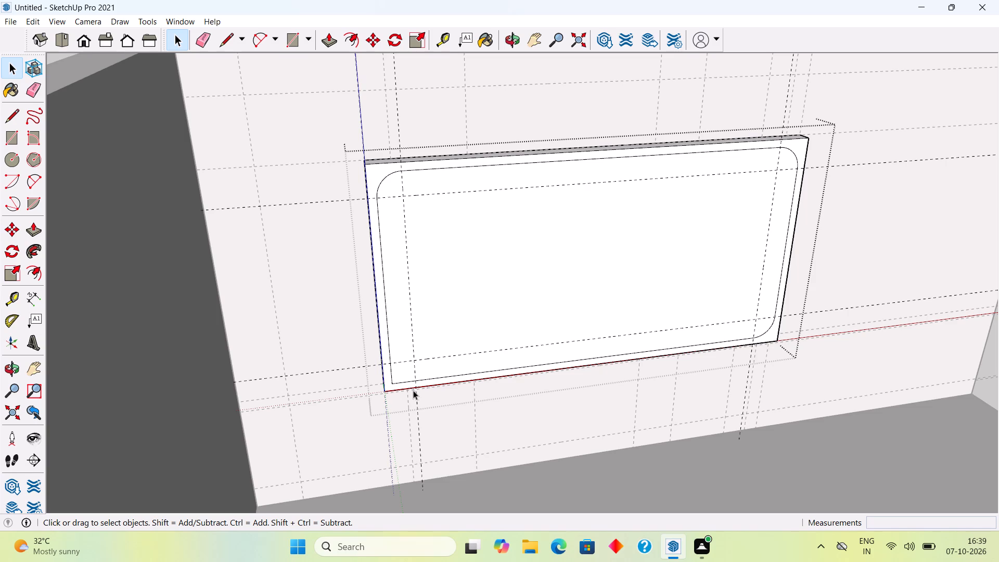
key("ctrl+z")
Undo the border outline's rounded corners and the guides across the panel's face, leaving a square-cornered outline.
key("ctrl+z")
key("ctrl+z")
key("ctrl+z")
key("ctrl+z")
key("ctrl+z")
key("ctrl+z")
key("ctrl+z")
key("ctrl+z")
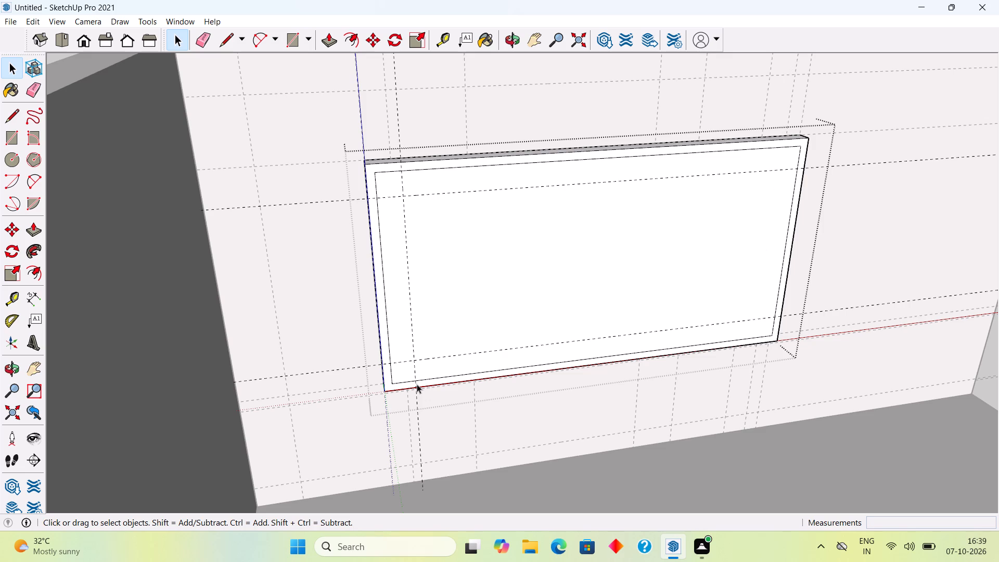
key("ctrl+z")
key("ctrl+z")
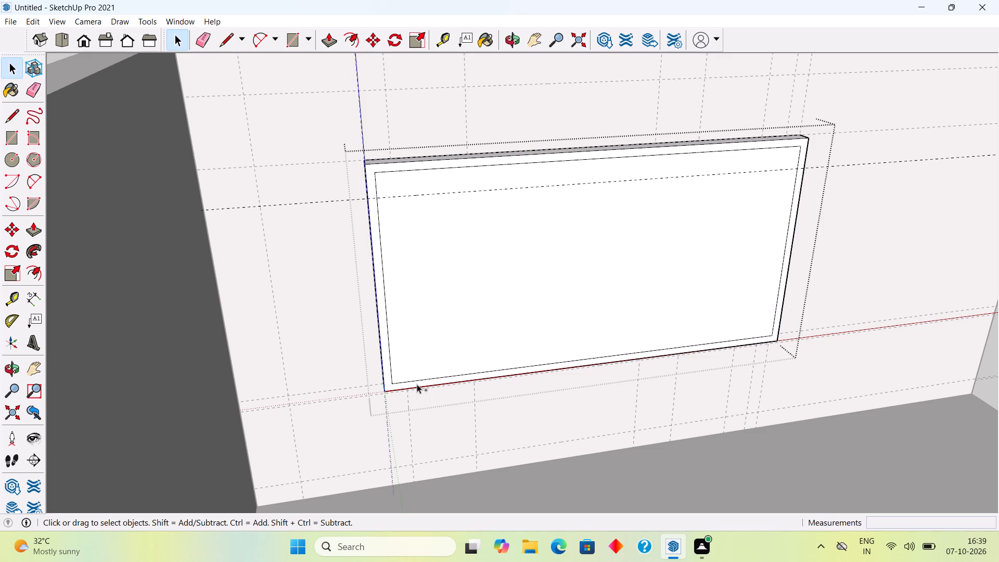
Undo the border outline and the panel's extrusion, back to the flat rectangle on the rear wall.
key("ctrl+z")
key("ctrl+z")
key("ctrl+z")
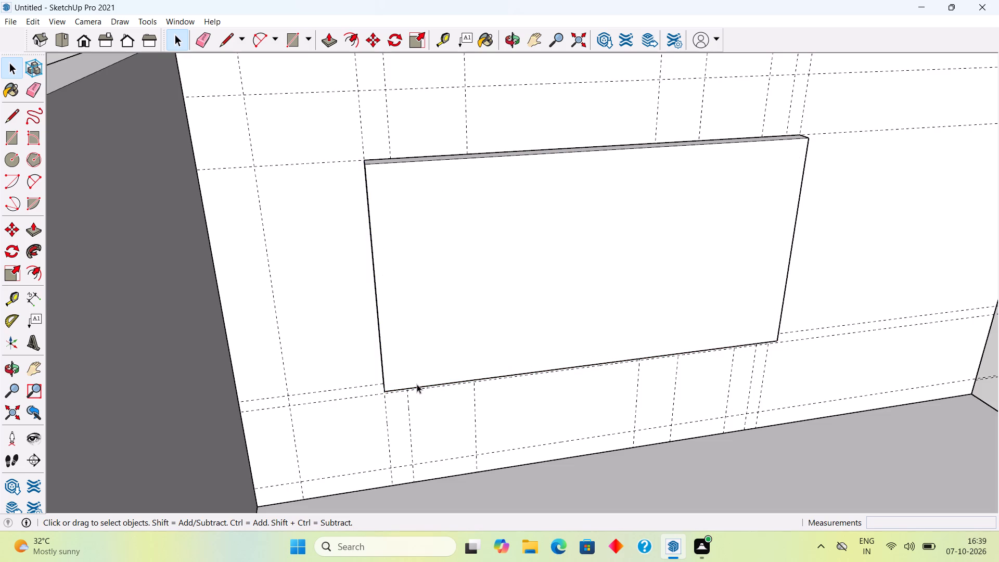
scroll(417, 384, "down", 4)
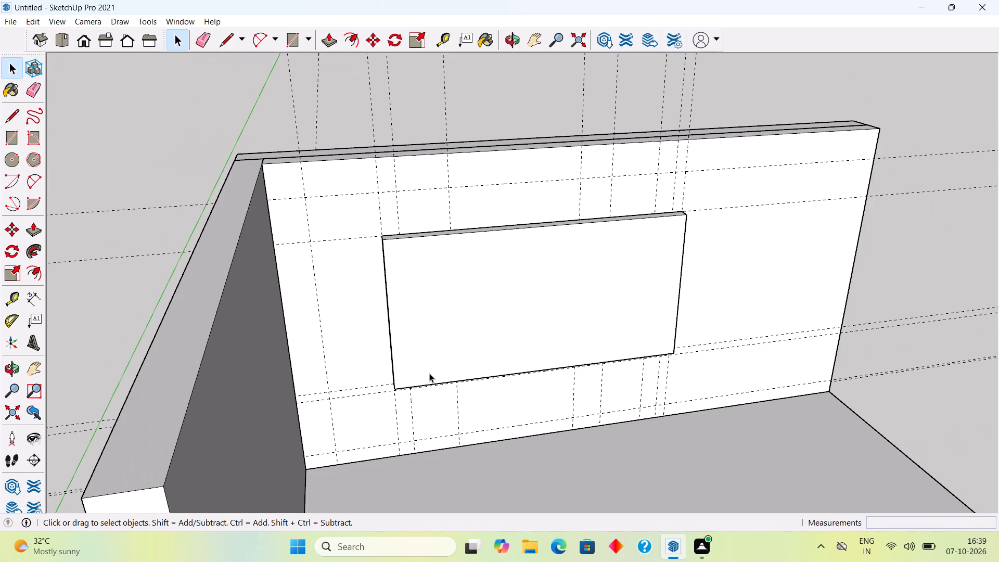
key("ctrl+z")
key("ctrl+z")
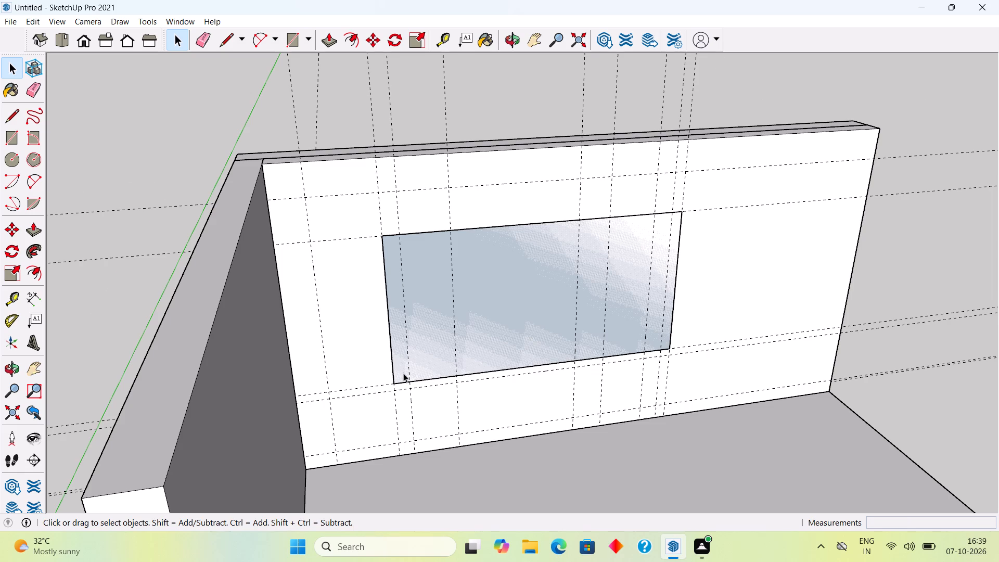
Offset the rear wall rectangle's edges 2" inward.
scroll(403, 373, "up", 2)
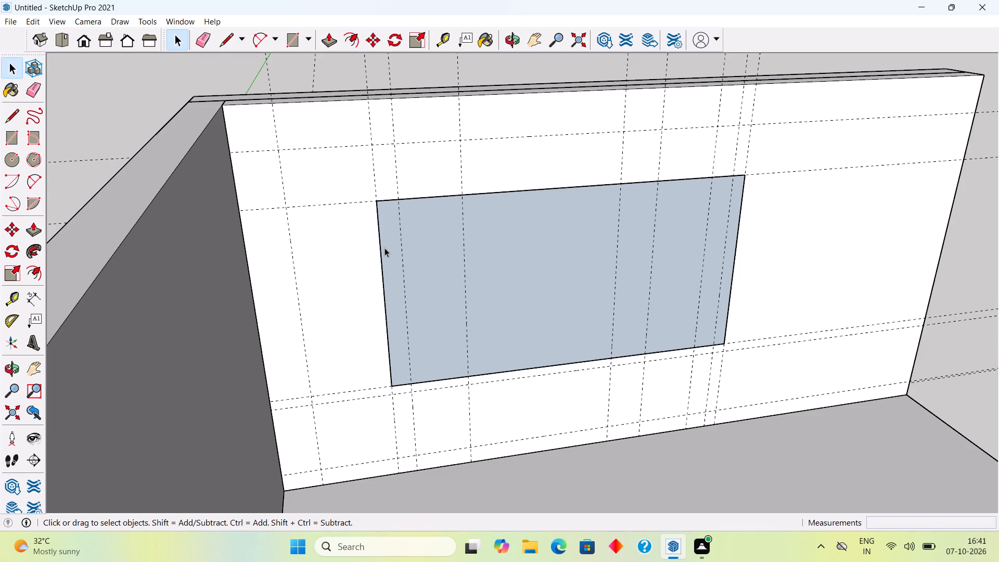
key("f")
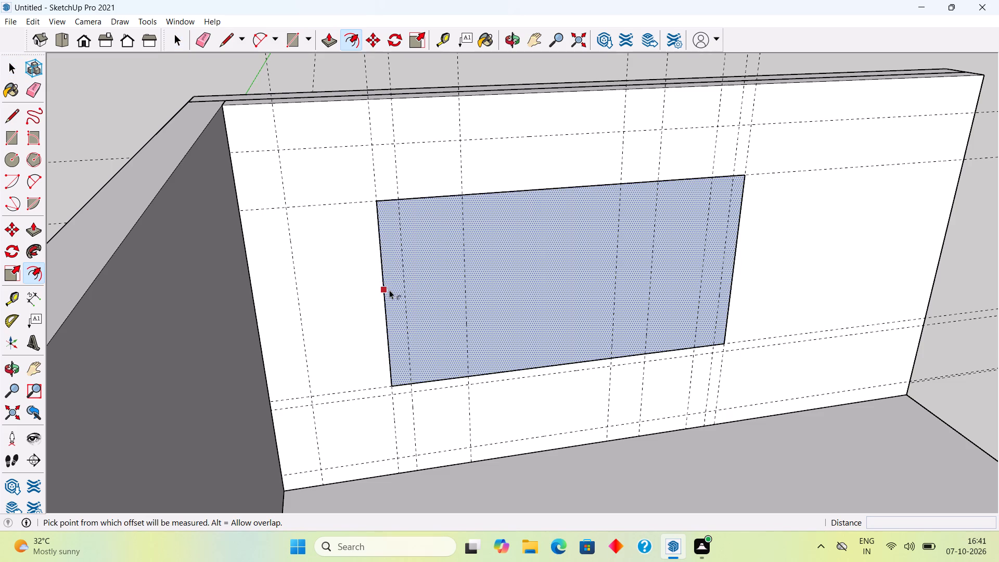
left_click(389, 290)
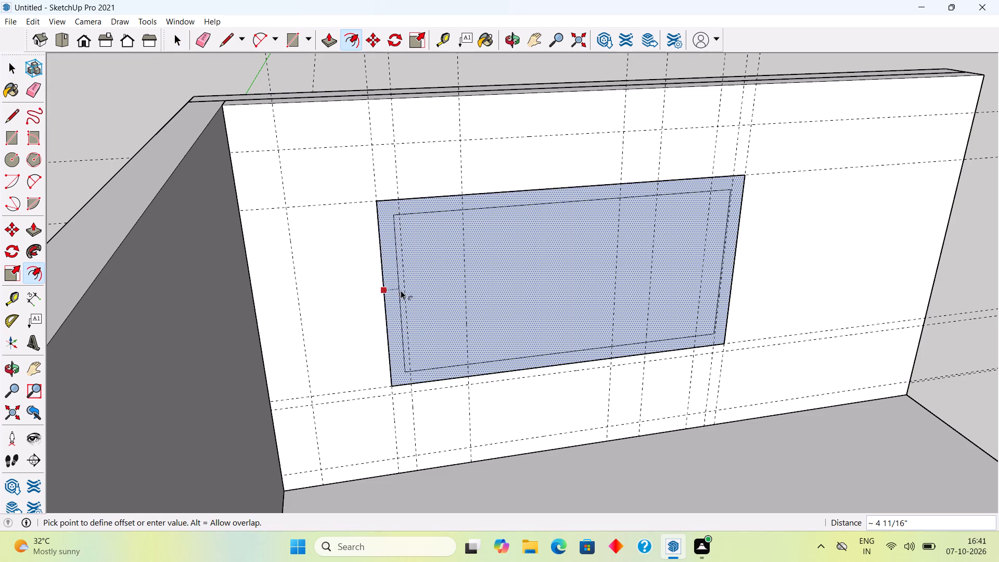
type("2\"")
key("Return")
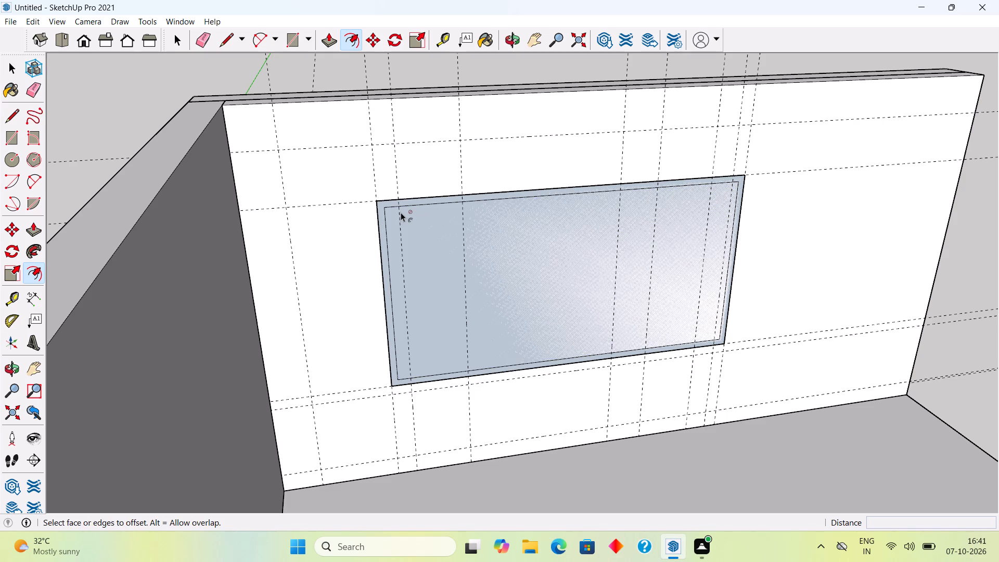
key("space")
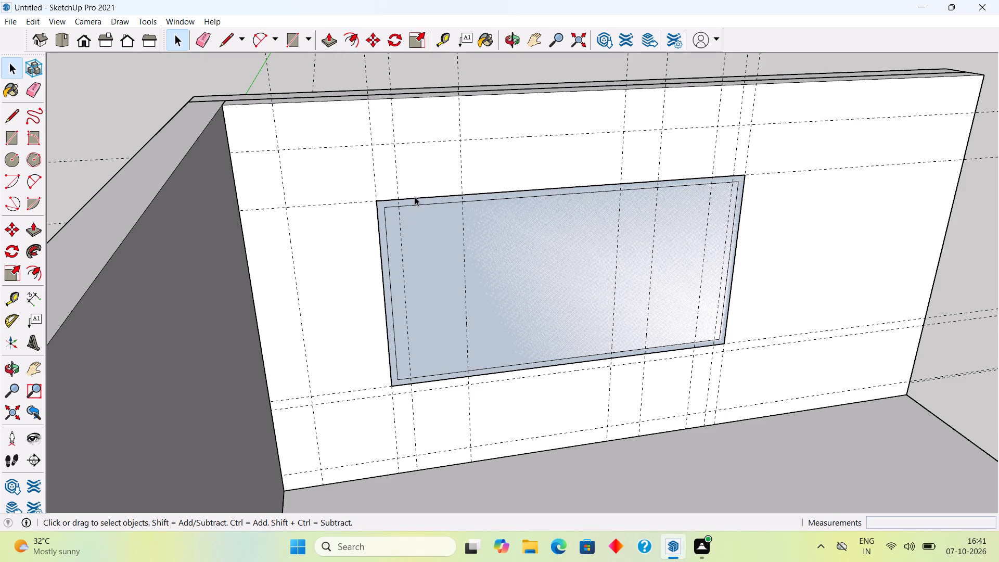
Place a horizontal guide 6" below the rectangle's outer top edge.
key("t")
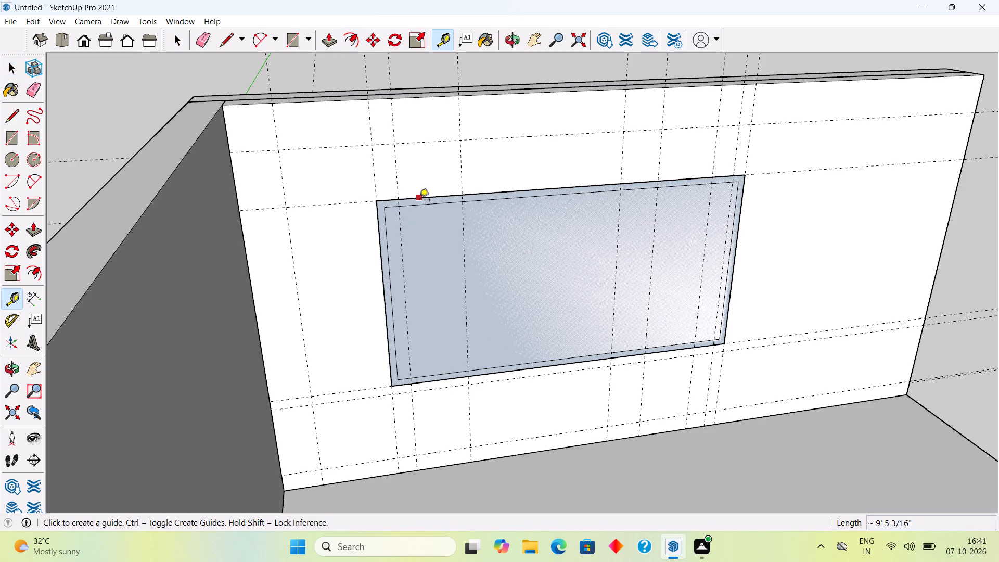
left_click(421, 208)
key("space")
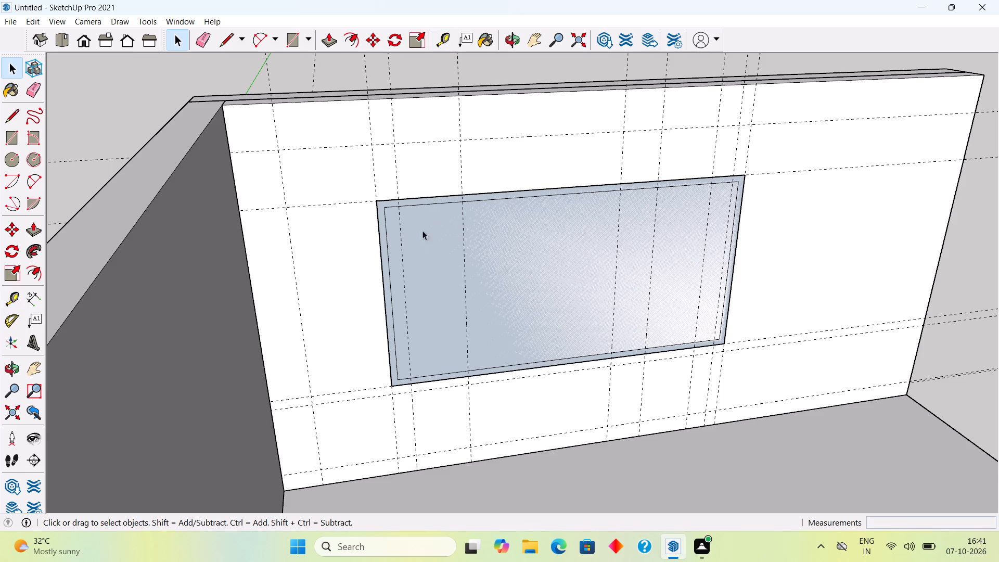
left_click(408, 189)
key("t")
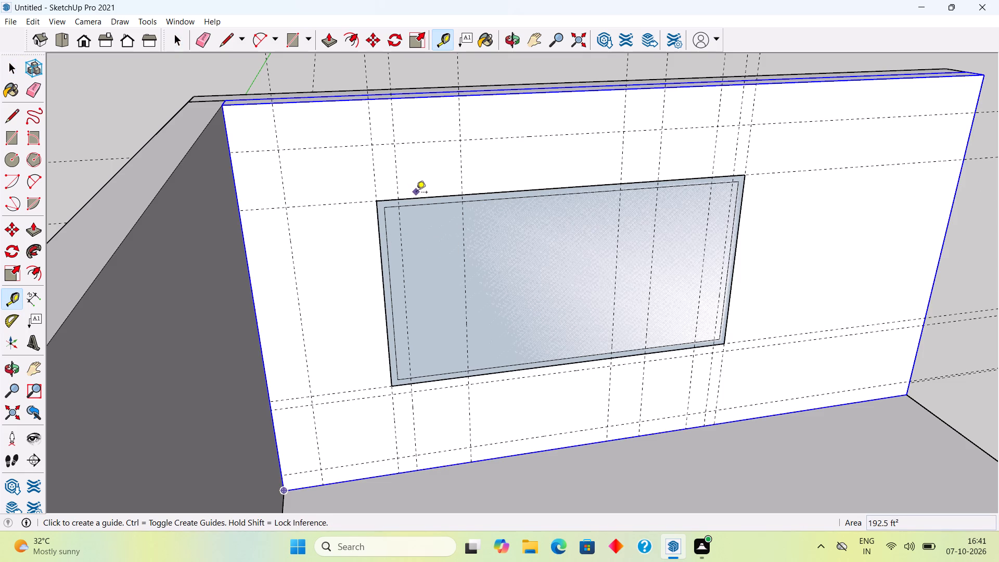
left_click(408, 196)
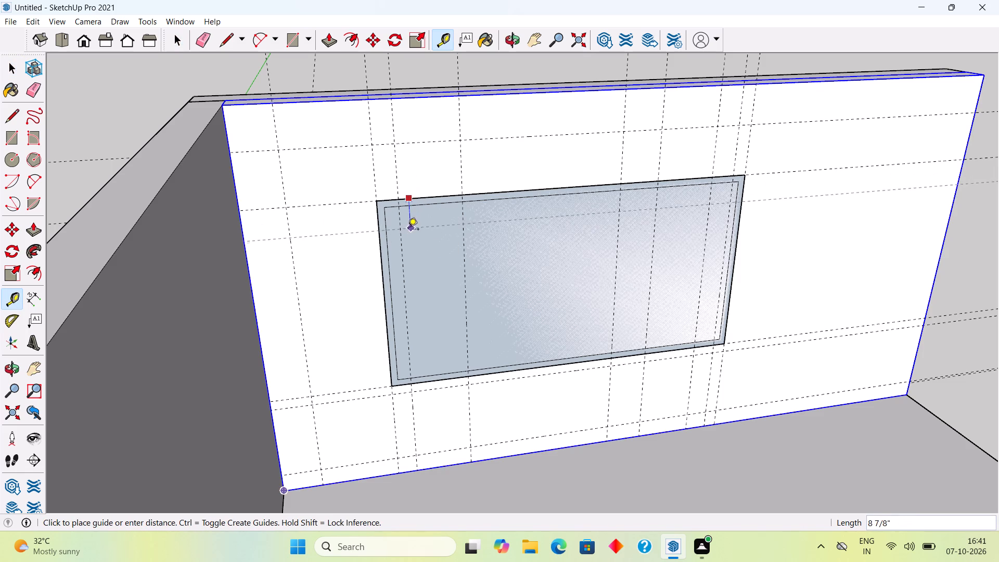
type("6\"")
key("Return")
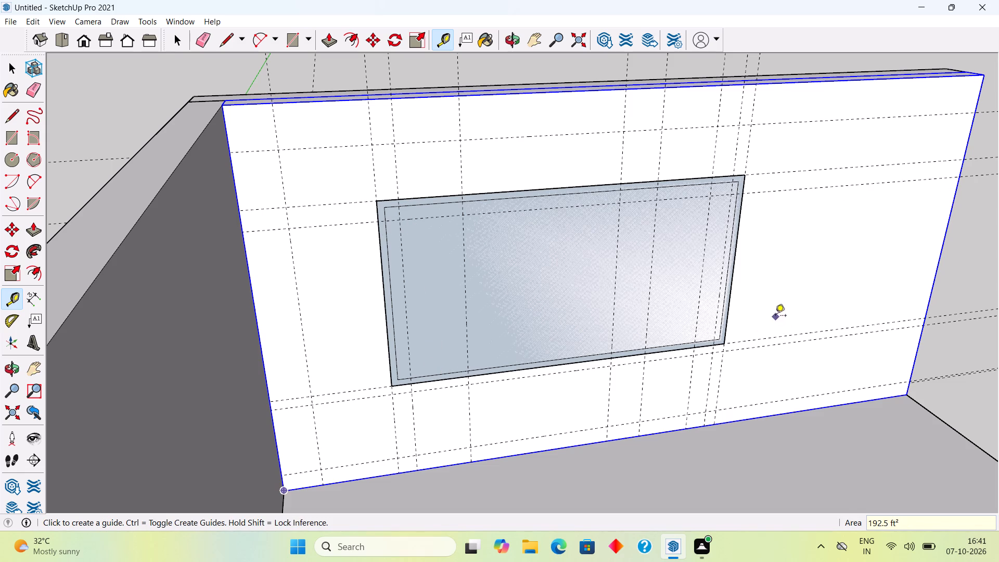
Place a horizontal guide 6" above the bottom edge of the inner offset outline.
left_click(663, 346)
type("6\"")
key("Return")
scroll(668, 328, "down", 1)
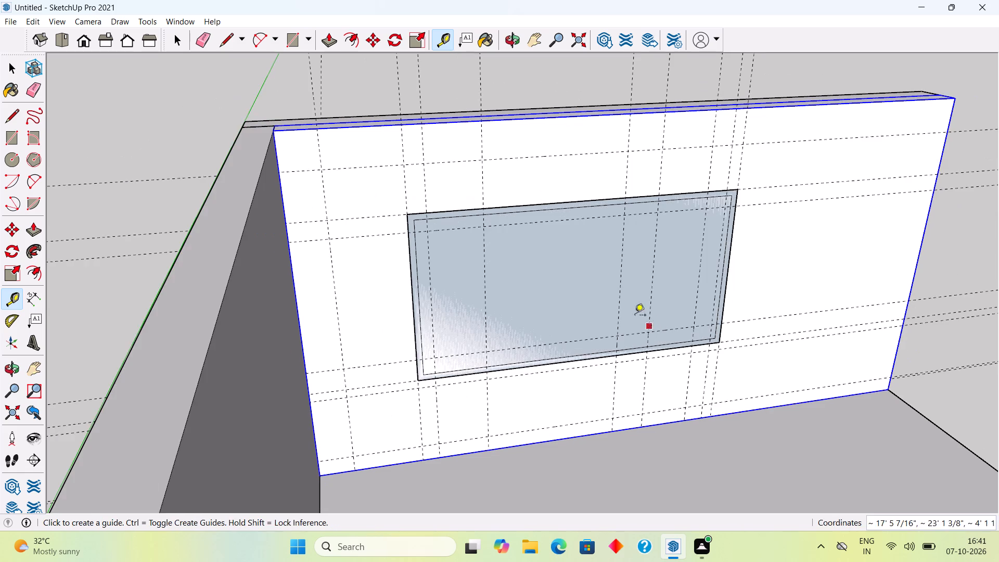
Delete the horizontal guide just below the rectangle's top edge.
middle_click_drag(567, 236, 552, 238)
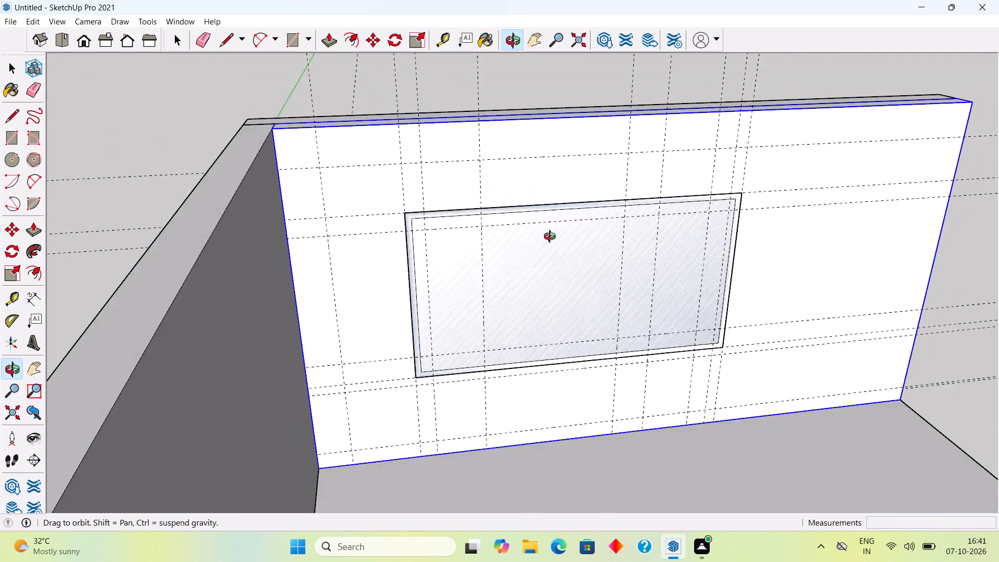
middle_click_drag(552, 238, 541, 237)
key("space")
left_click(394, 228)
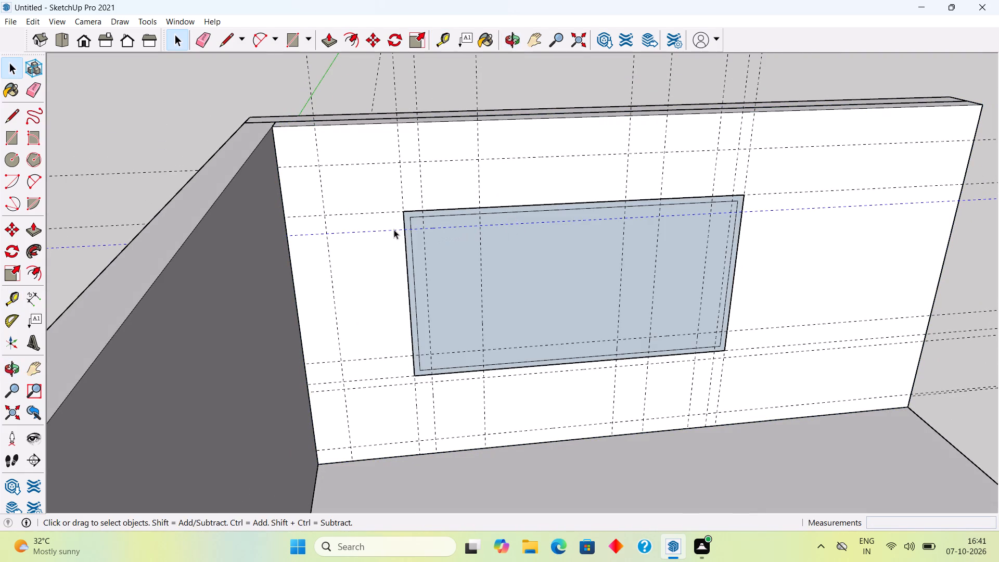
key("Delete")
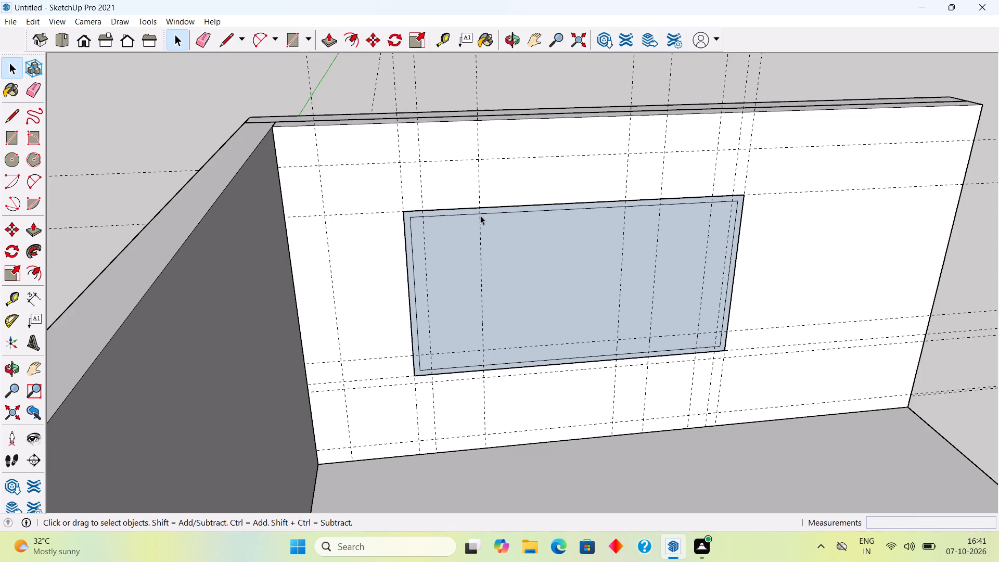
Place a horizontal guide 6" below the rectangle's outer top edge.
key("t")
left_click(466, 208)
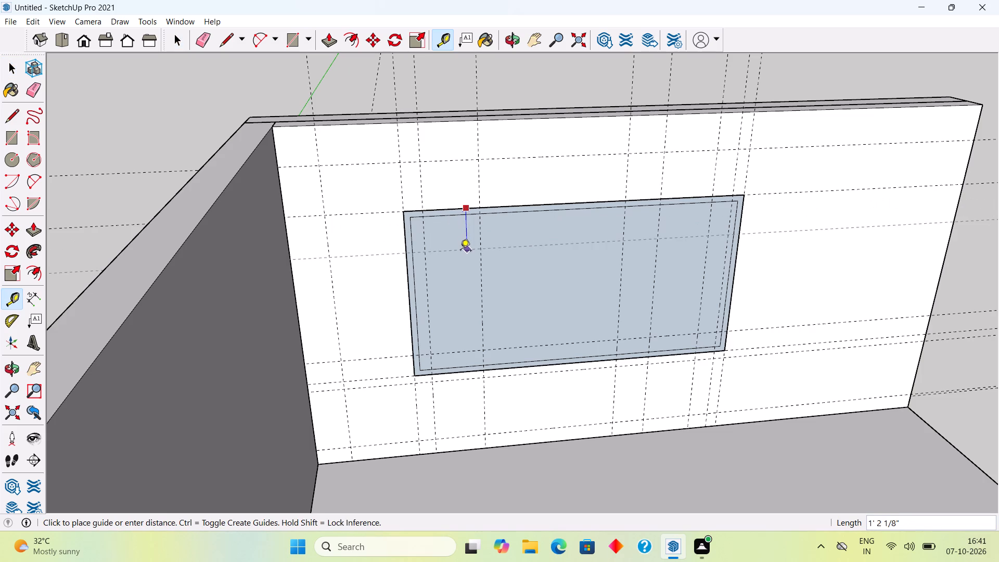
type("6\"")
key("Return")
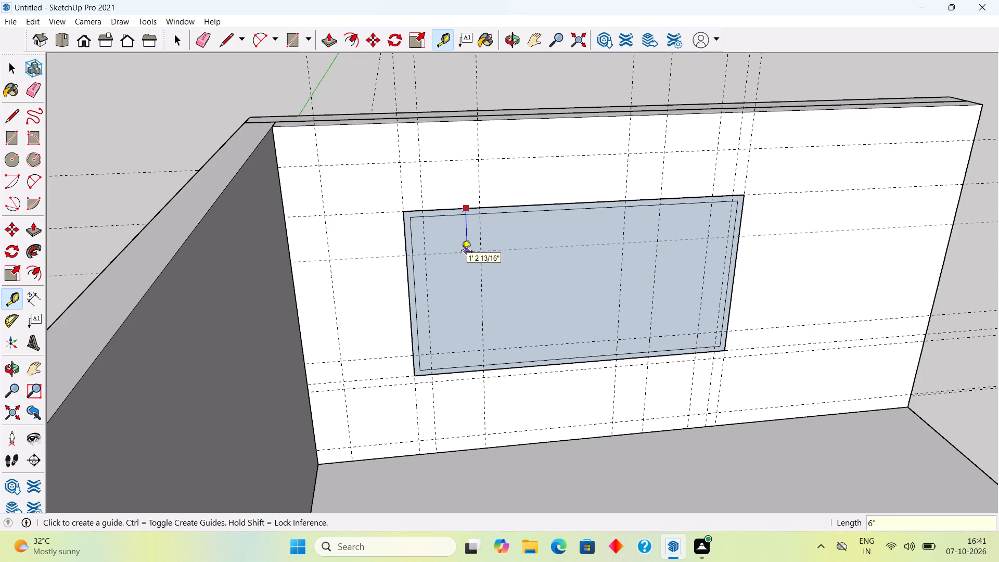
key("space")
Round the inner outline's upper-left corner with a 4" radius arc between its guide intersections, trimming off the square corner.
scroll(409, 223, "up", 4)
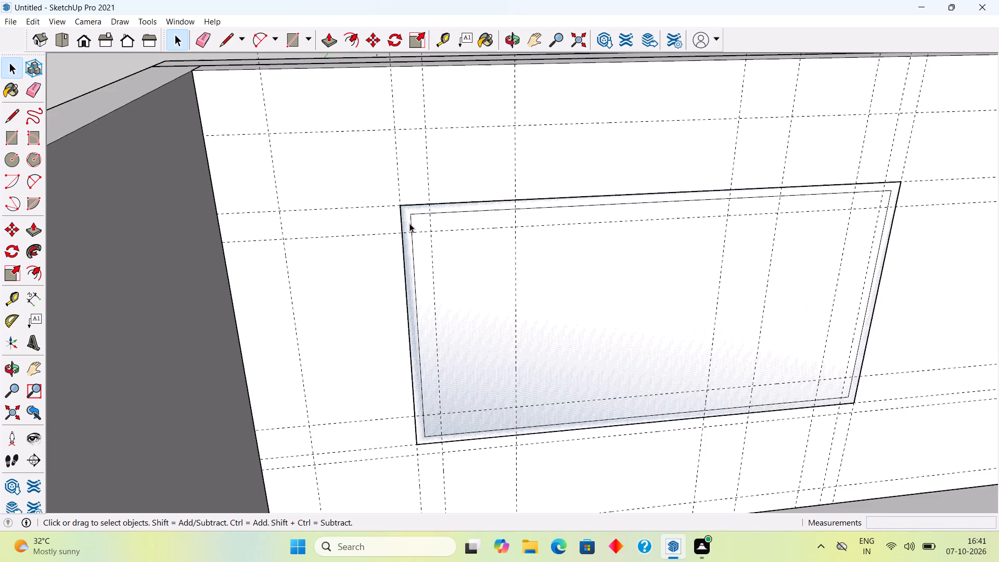
scroll(419, 230, "up", 3)
key("a")
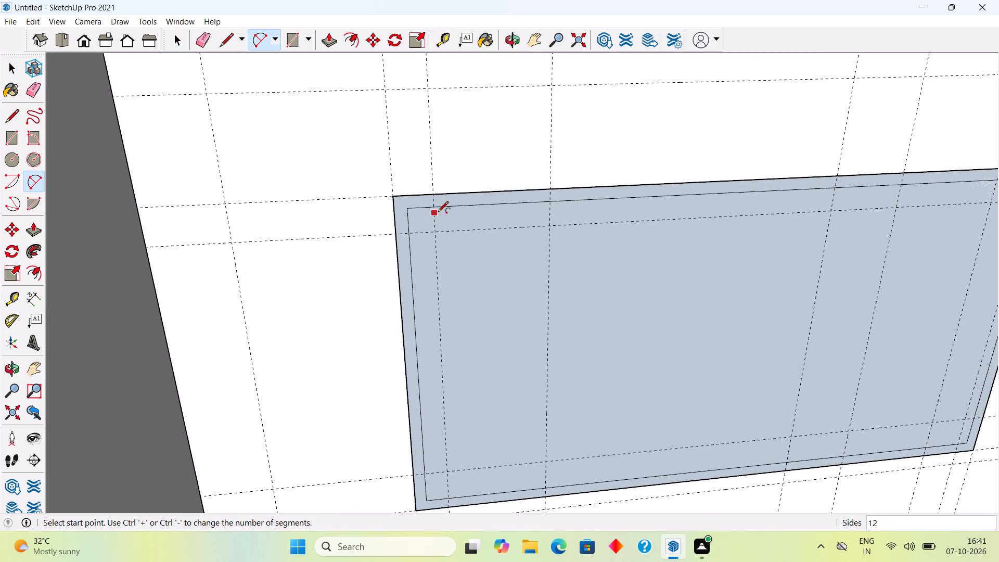
left_click(434, 209)
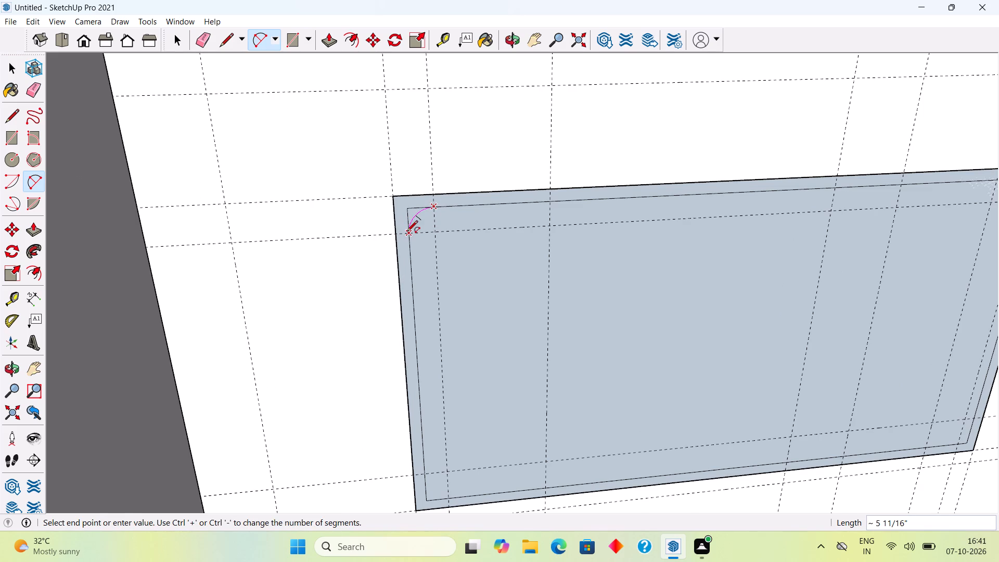
left_click(407, 236)
left_click(408, 236)
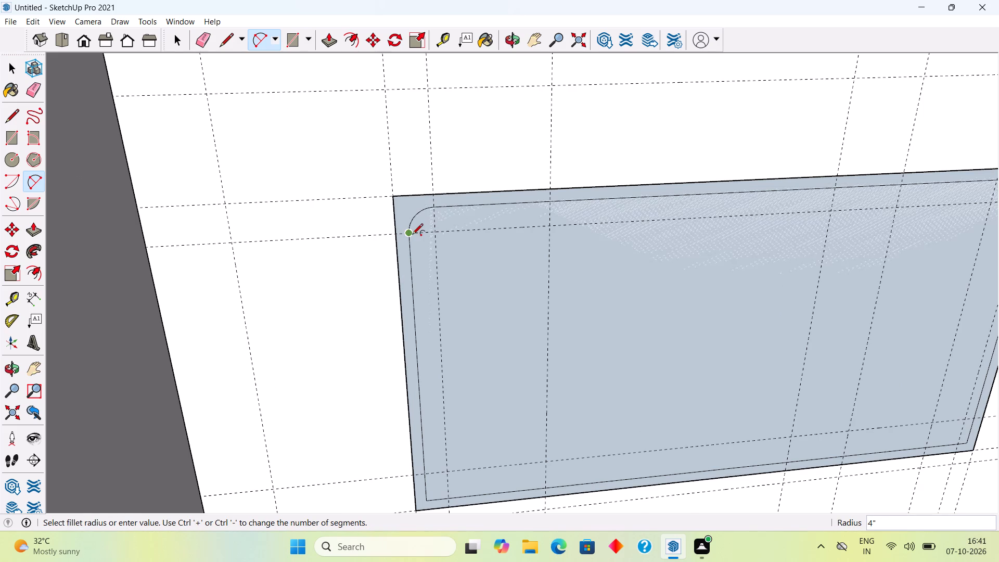
Place a vertical guide 6" inside the rectangle's outer right edge.
scroll(412, 235, "down", 9)
scroll(714, 204, "up", 10)
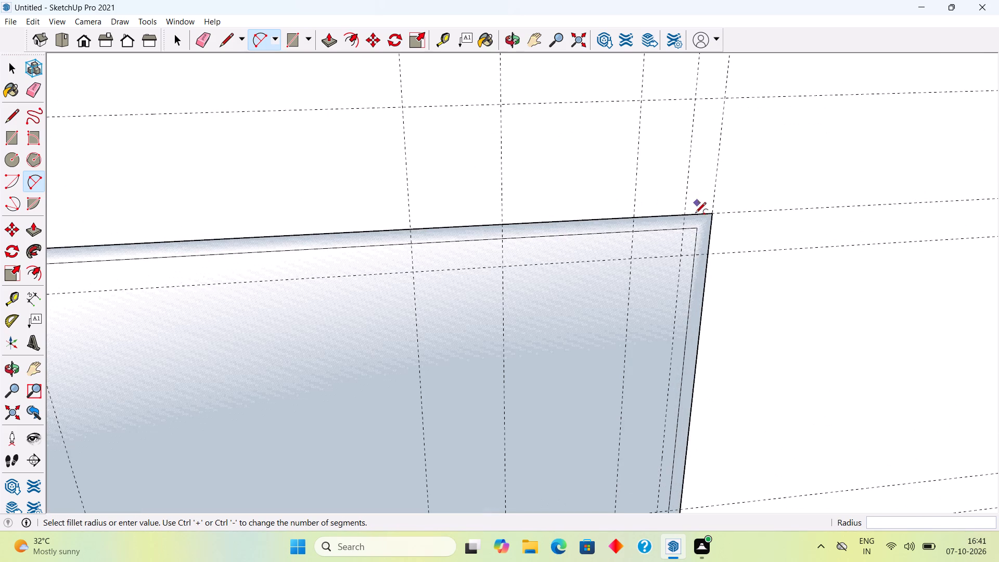
middle_click_drag(694, 264, 586, 260)
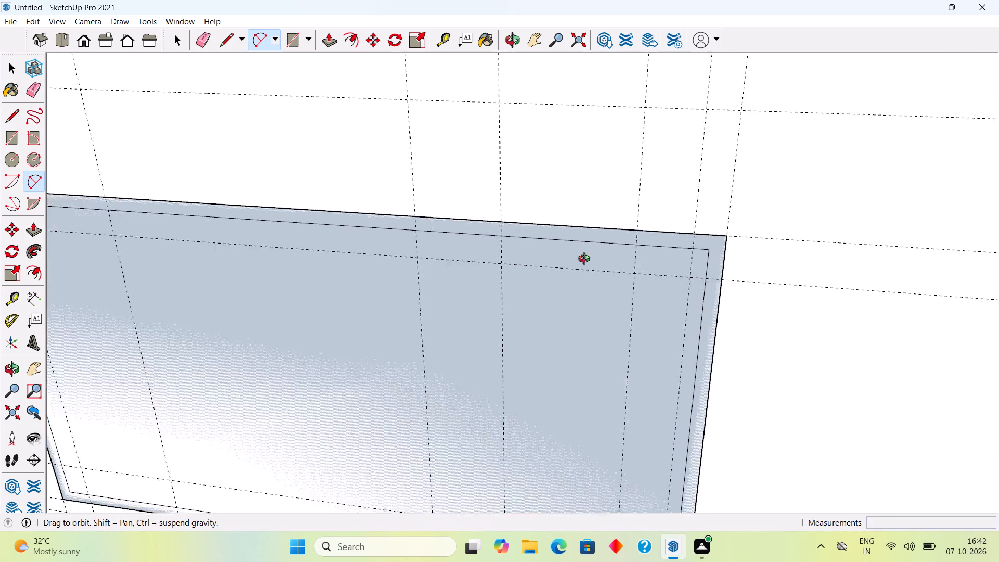
middle_click_drag(586, 260, 647, 256)
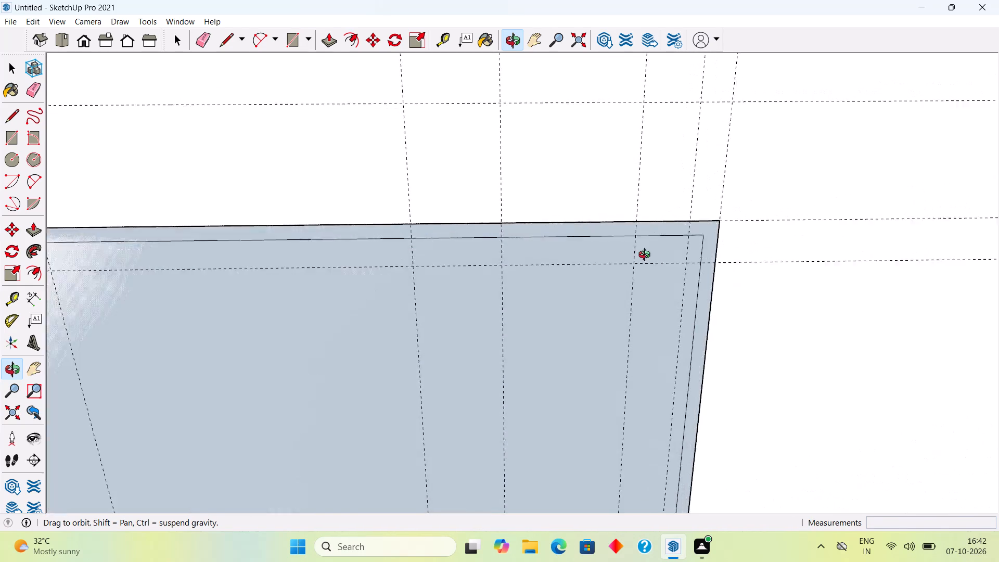
middle_click_drag(647, 256, 640, 252)
scroll(640, 252, "down", 3)
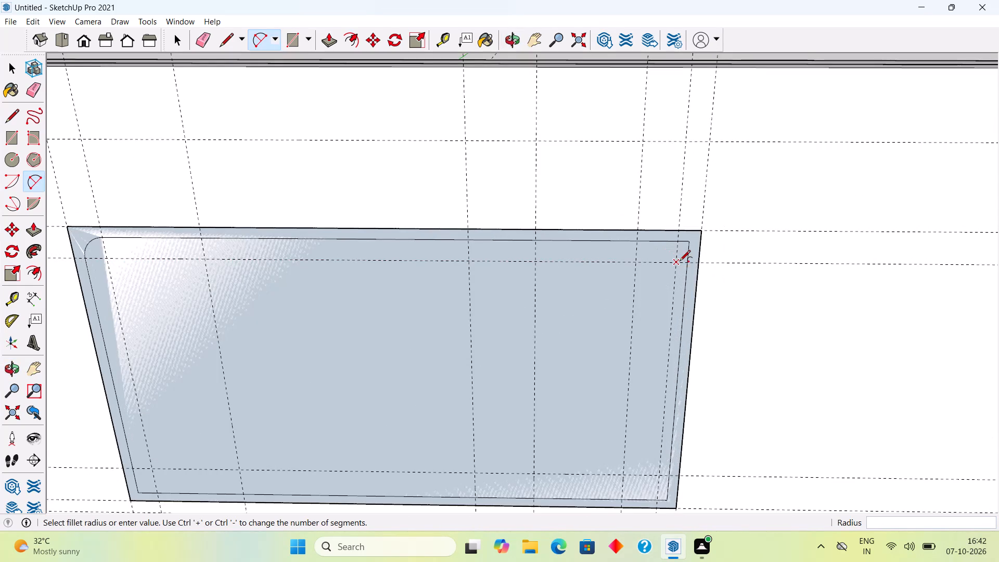
key("space")
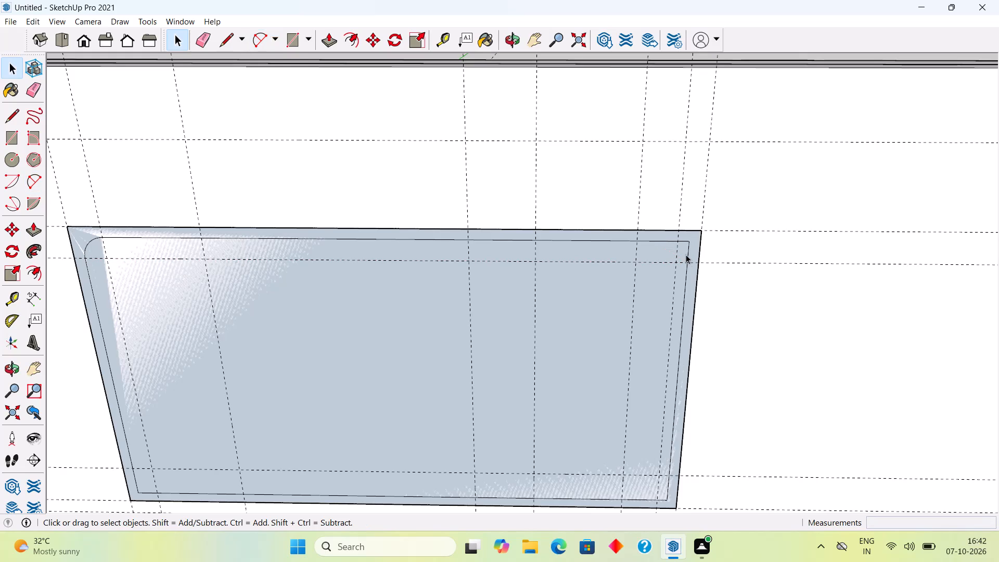
key("t")
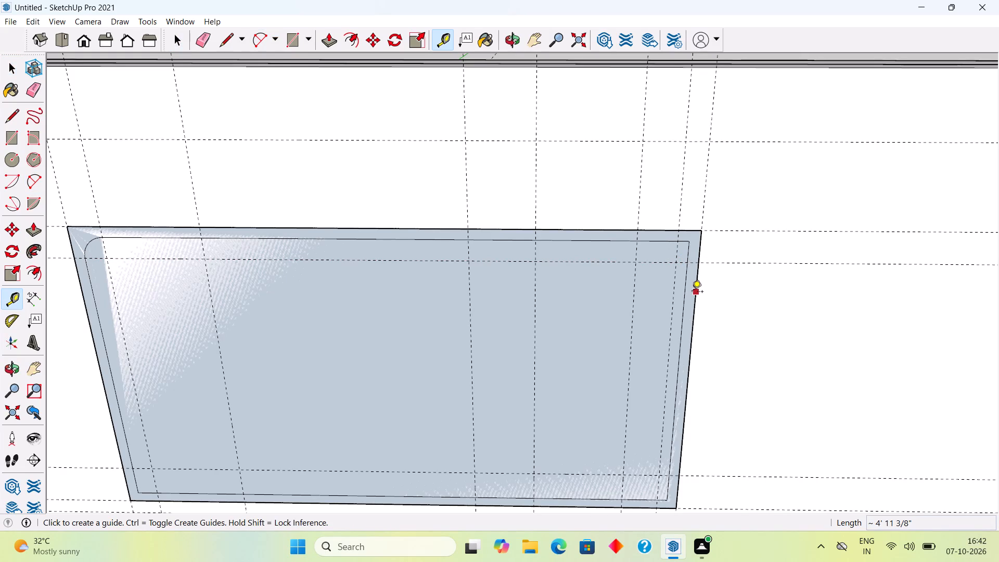
left_click(692, 293)
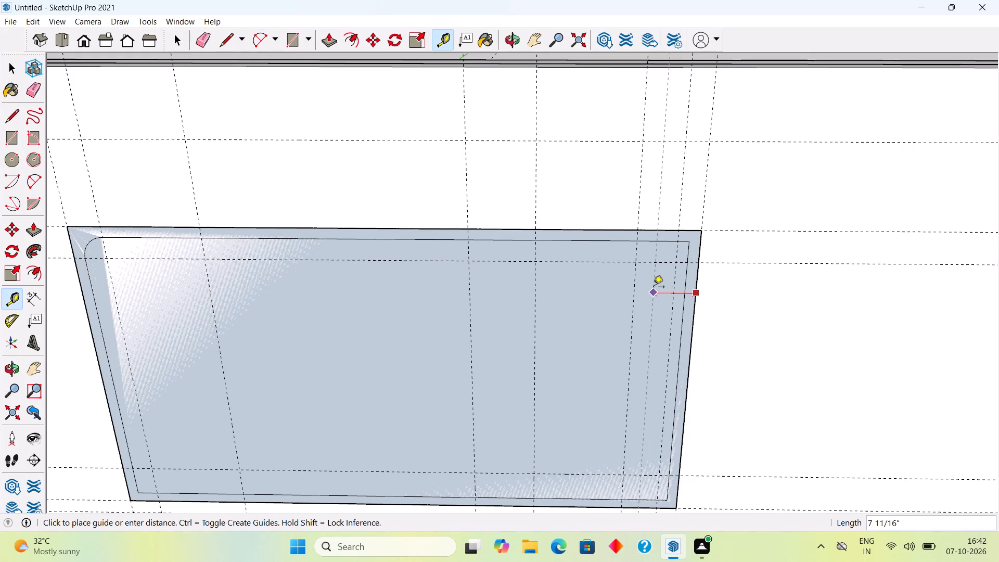
type("6\"")
key("Return")
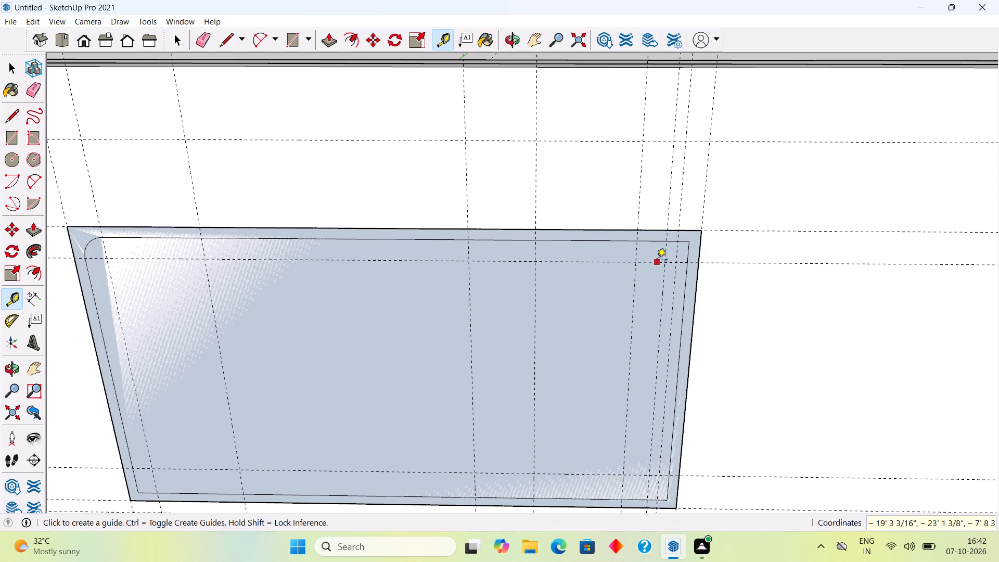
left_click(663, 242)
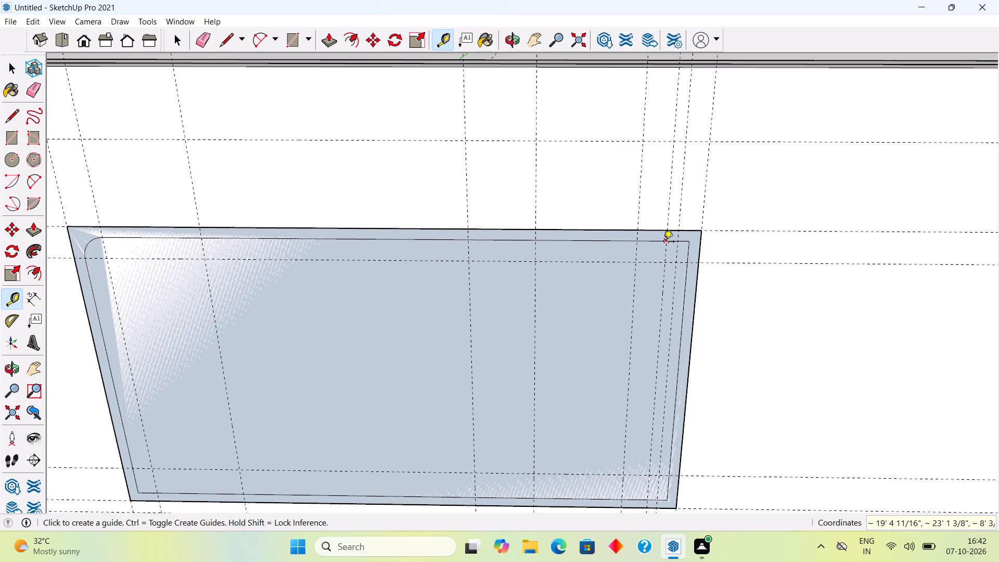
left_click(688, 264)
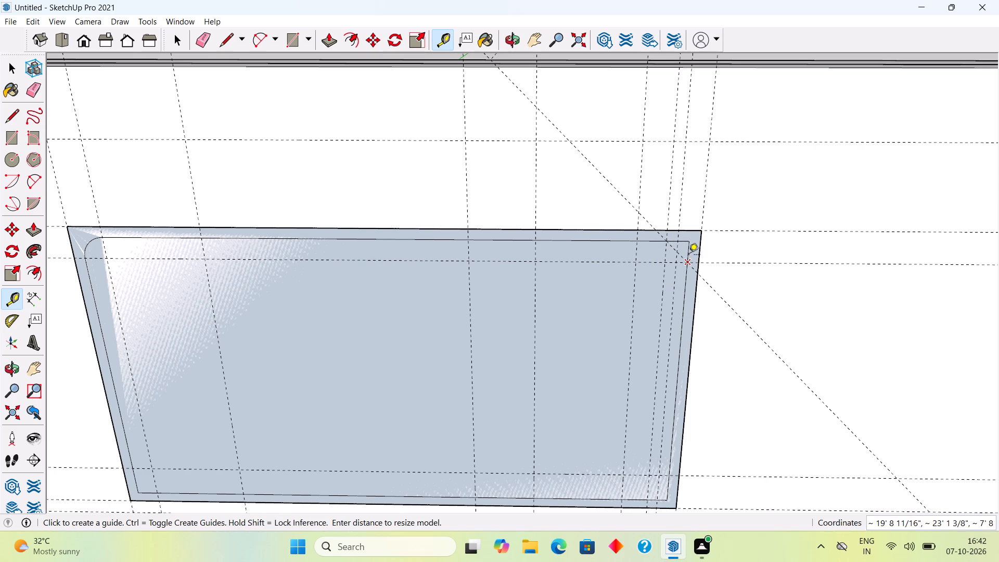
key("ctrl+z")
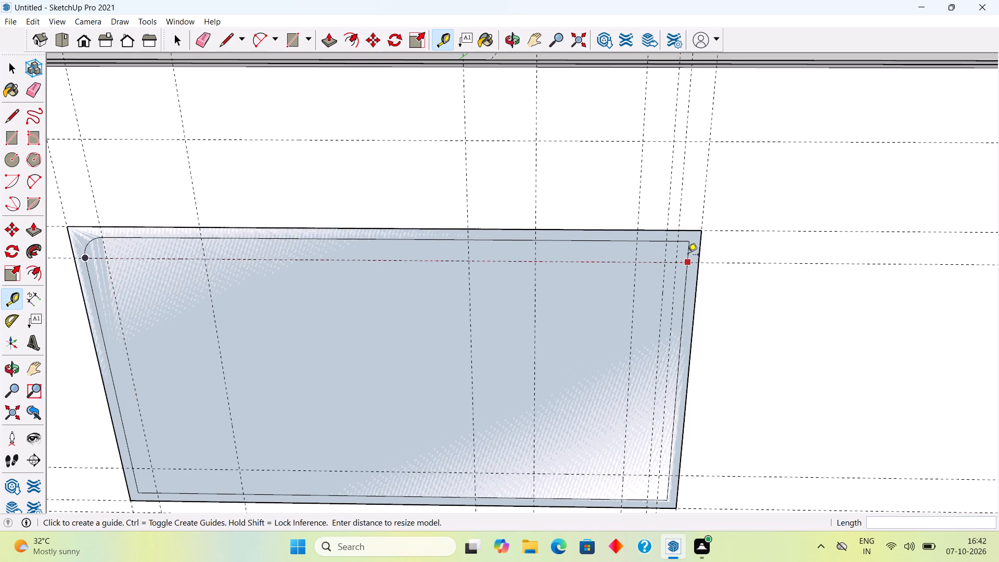
Round the inner outline's upper-right corner with an arc between its guide intersections, trimming off the square corner.
key("a")
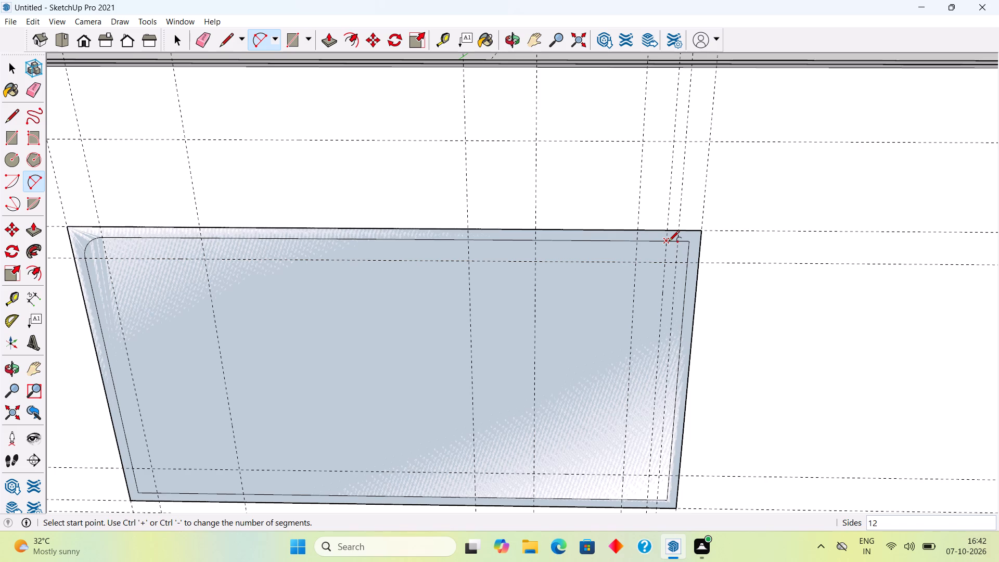
left_click(669, 242)
double_click(685, 266)
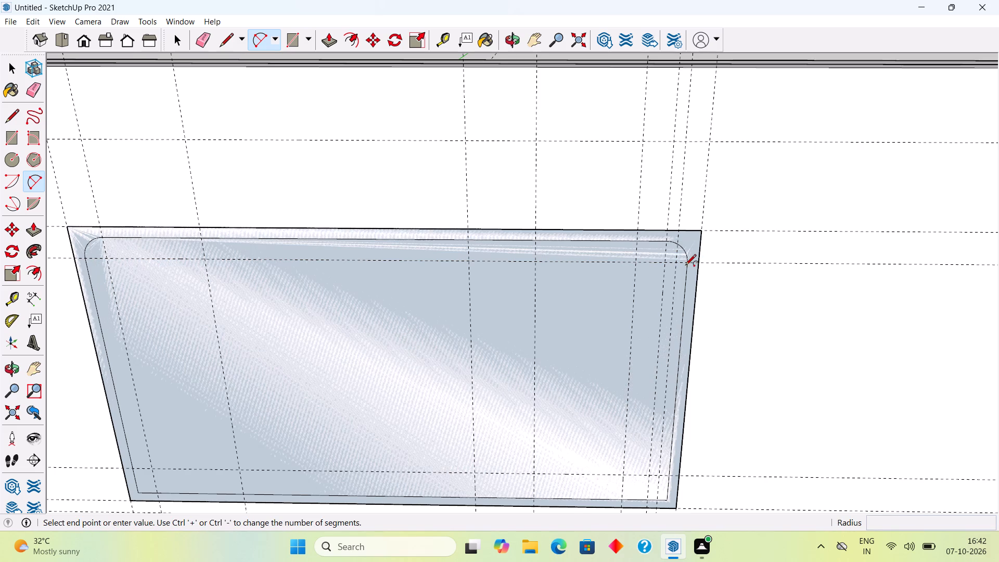
Round the inner outline's lower-right corner with a tangent arc starting at the vertical guide intersection, trimming off the square corner.
scroll(685, 266, "down", 6)
scroll(649, 442, "up", 6)
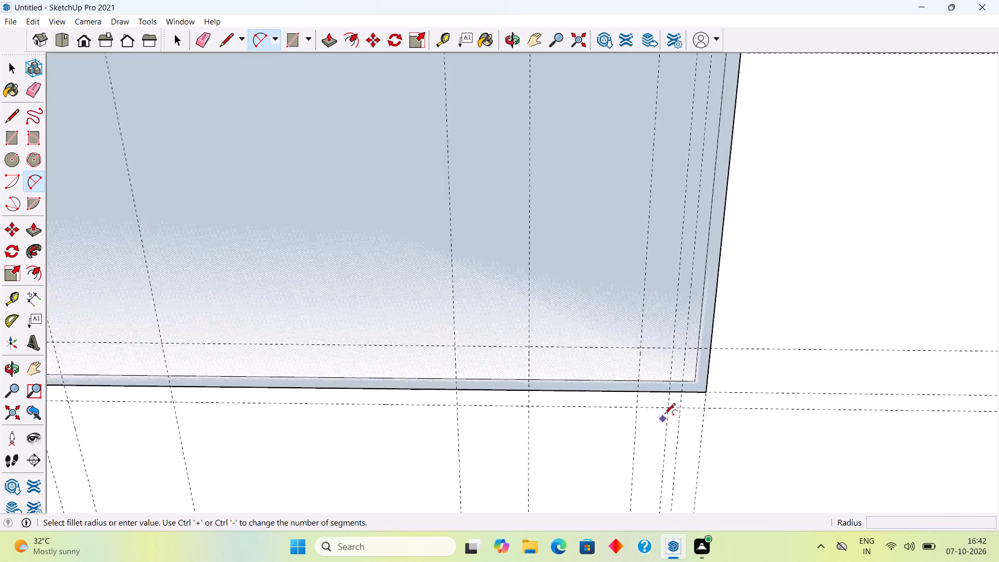
scroll(664, 415, "up", 2)
left_click(672, 381)
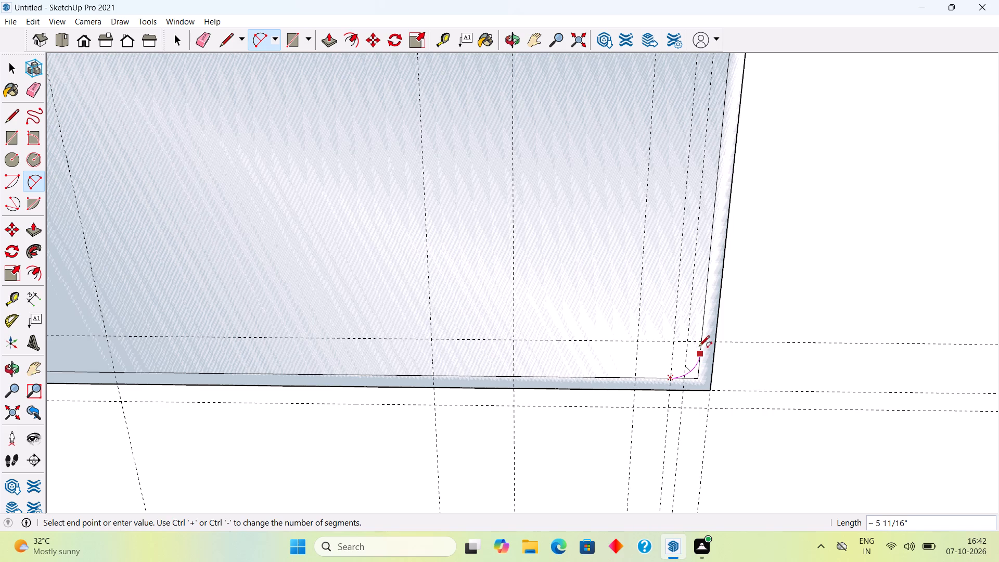
left_click(699, 347)
left_click(699, 347)
key("space")
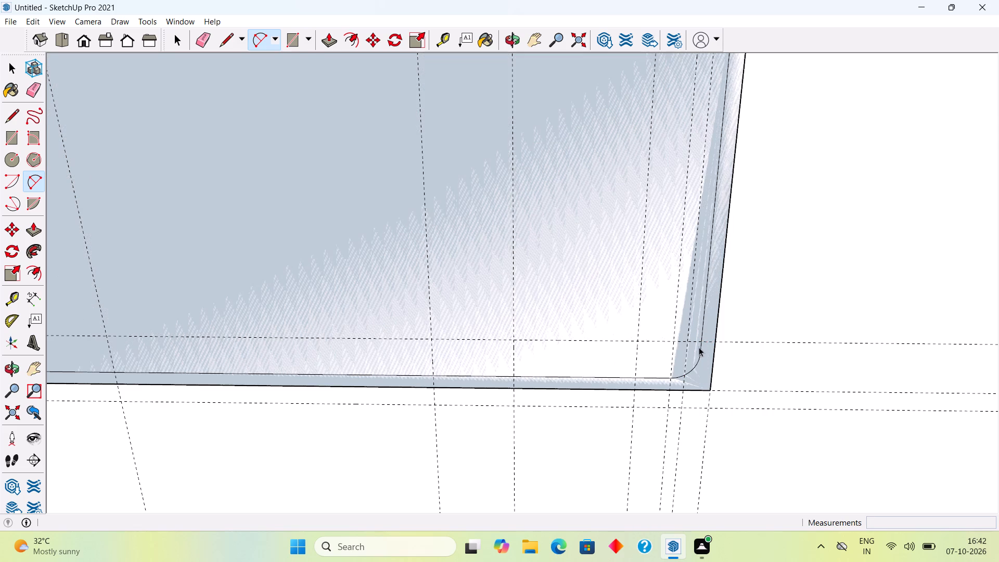
Draw a 2" vertical line from the lower-right arc's bottom end to the rectangle's outer bottom edge.
scroll(674, 382, "up", 3)
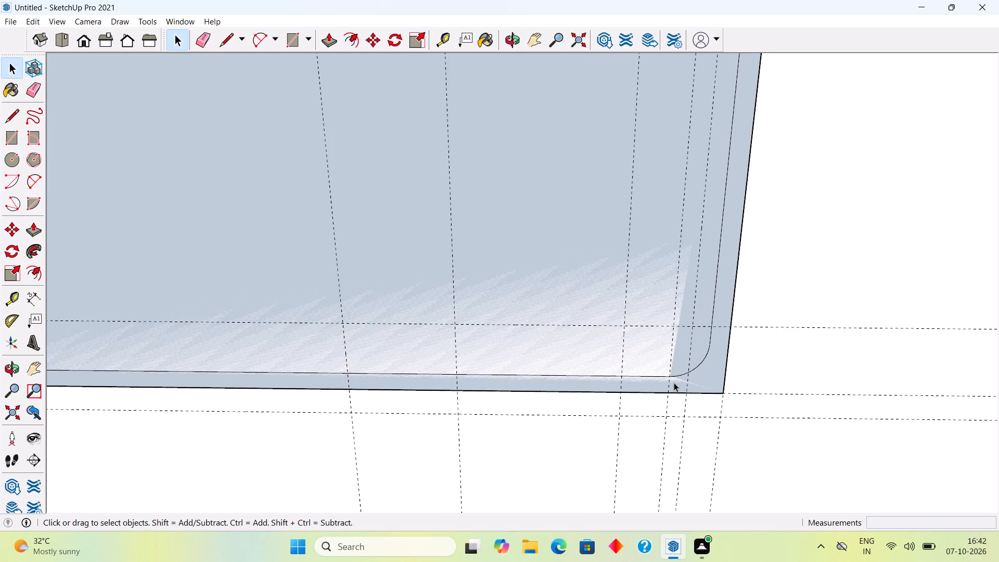
scroll(674, 382, "up", 1)
key("l")
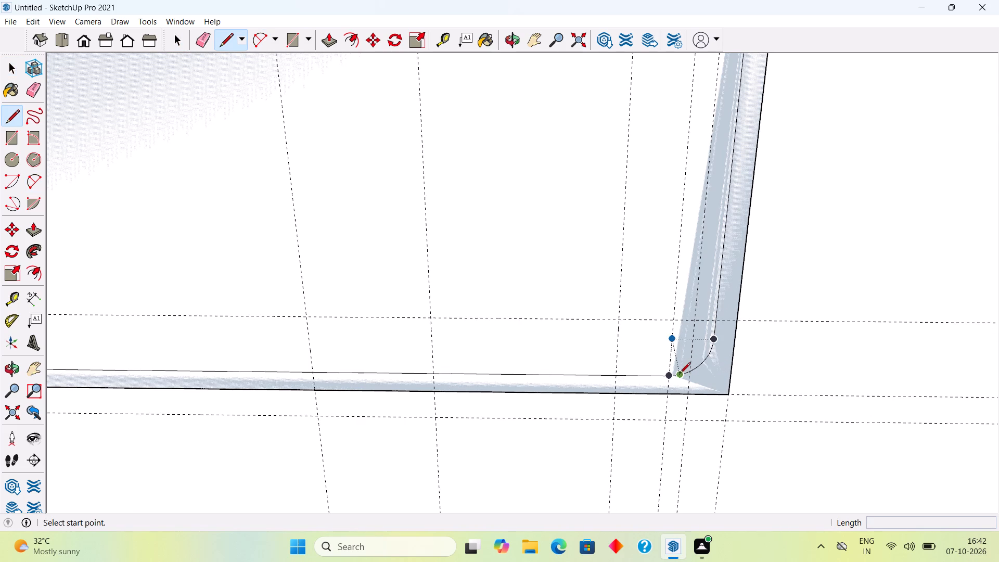
left_click(670, 376)
left_click(668, 391)
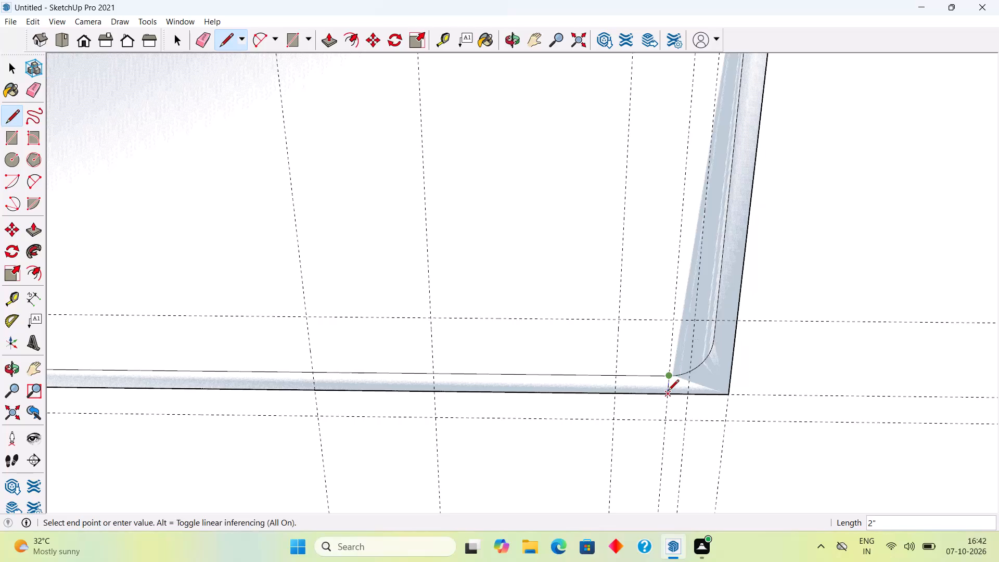
key("space")
Draw a 2" line from the inner outline's lower-left corner straight down to the outer bottom edge.
scroll(668, 390, "down", 10)
scroll(582, 408, "down", 3)
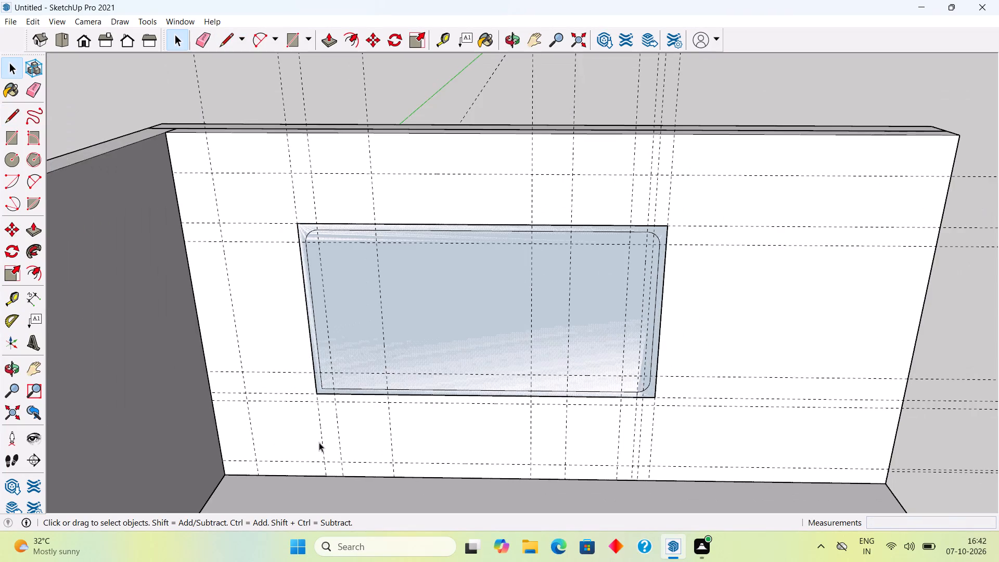
scroll(302, 429, "up", 8)
key("l")
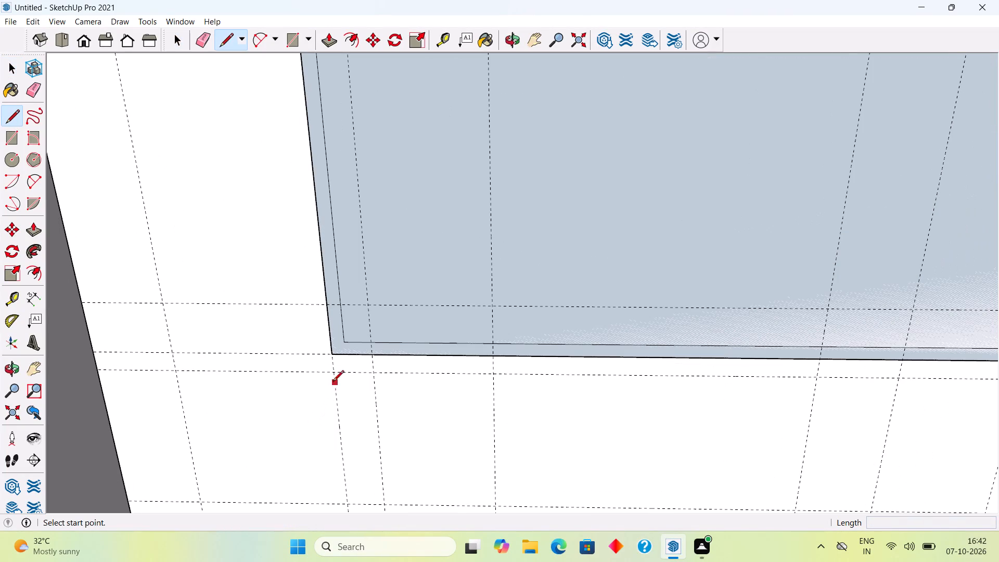
left_click(342, 343)
left_click(342, 354)
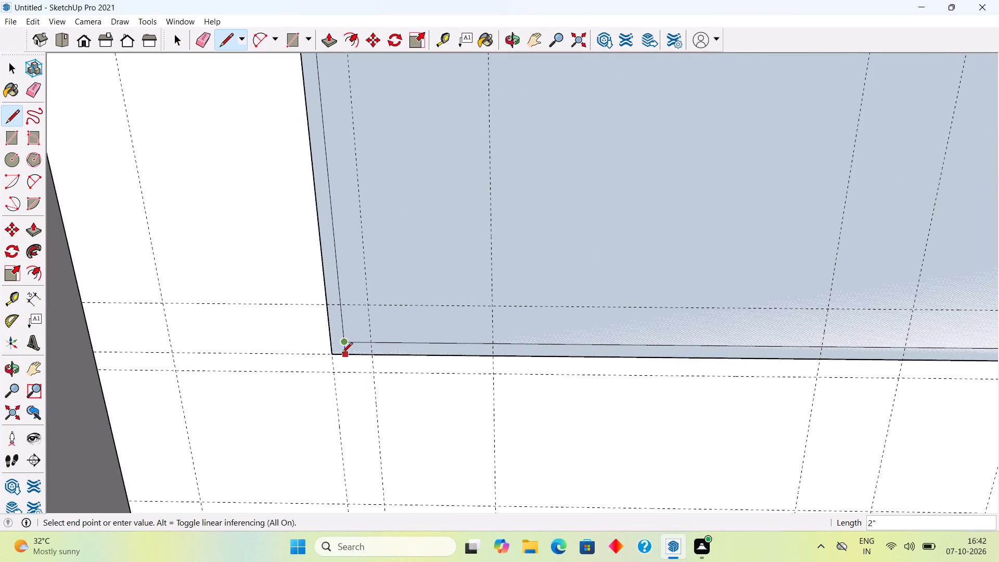
key("space")
Delete the inner and outer bottom edges between the two short lines, leaving the border open at the bottom.
left_click(375, 341)
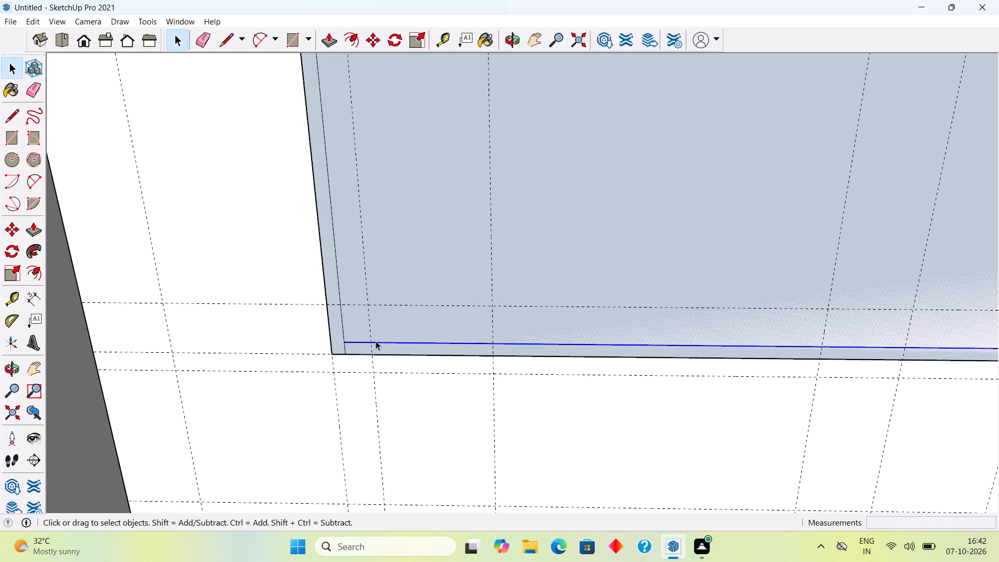
key("Delete")
left_click(384, 356)
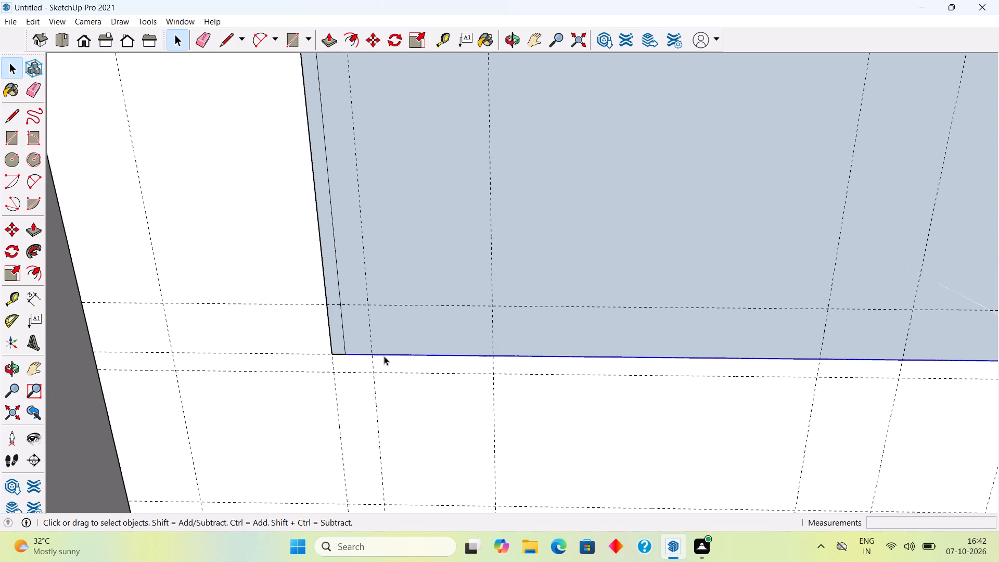
key("Delete")
Extrude the open border face 9" out from the wall with Push/Pull.
scroll(384, 353, "down", 9)
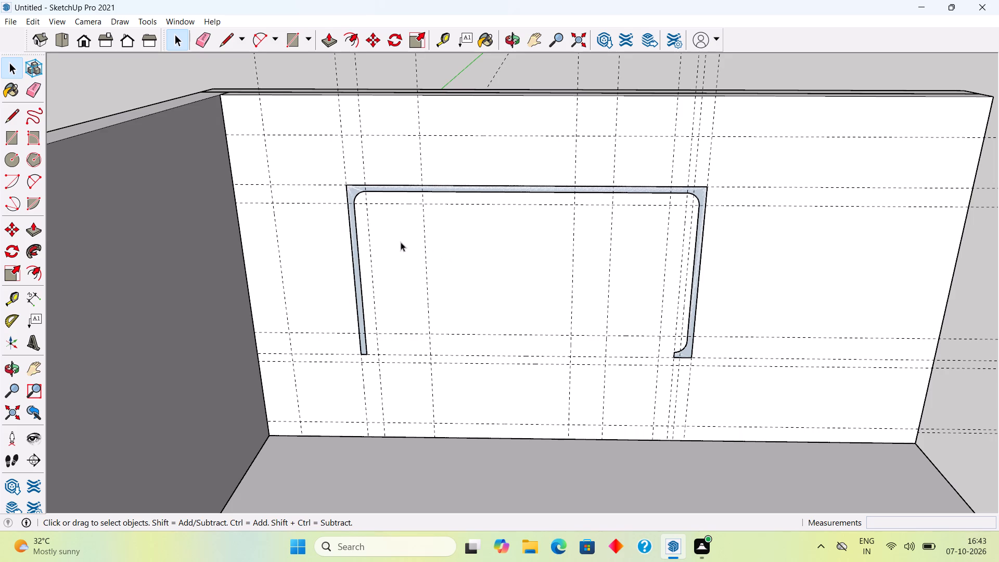
left_click(354, 244)
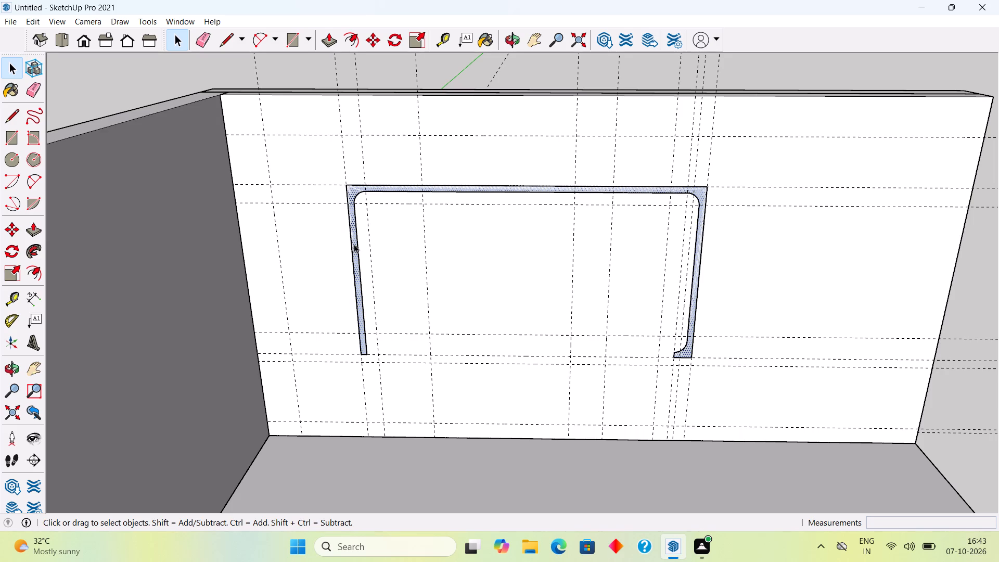
key("p")
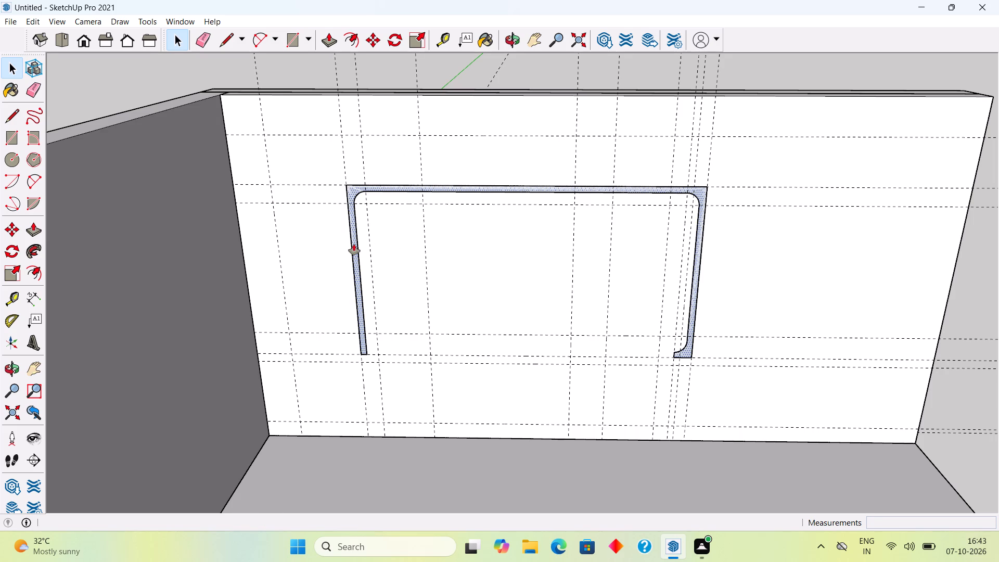
left_click(354, 244)
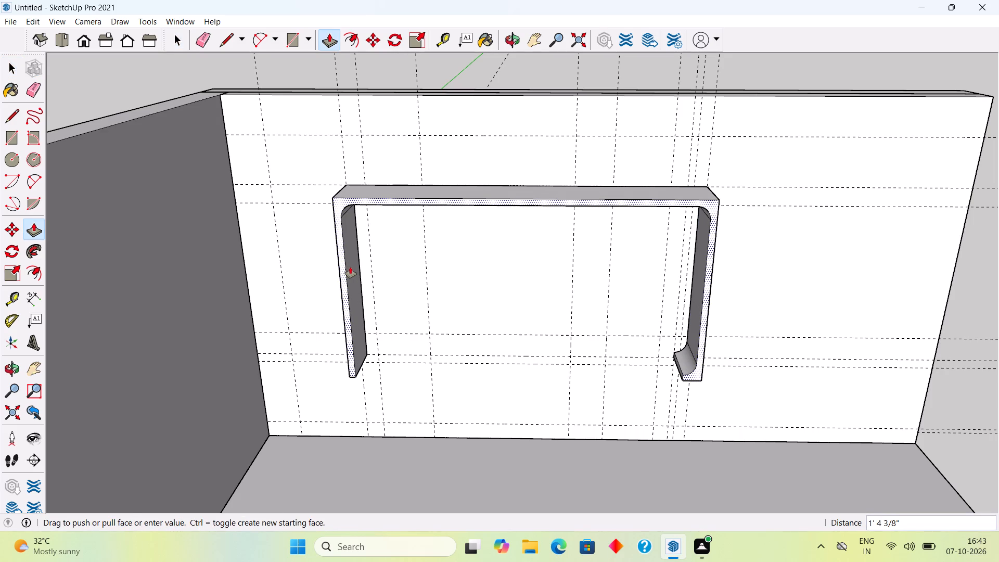
type("9\"")
key("Return")
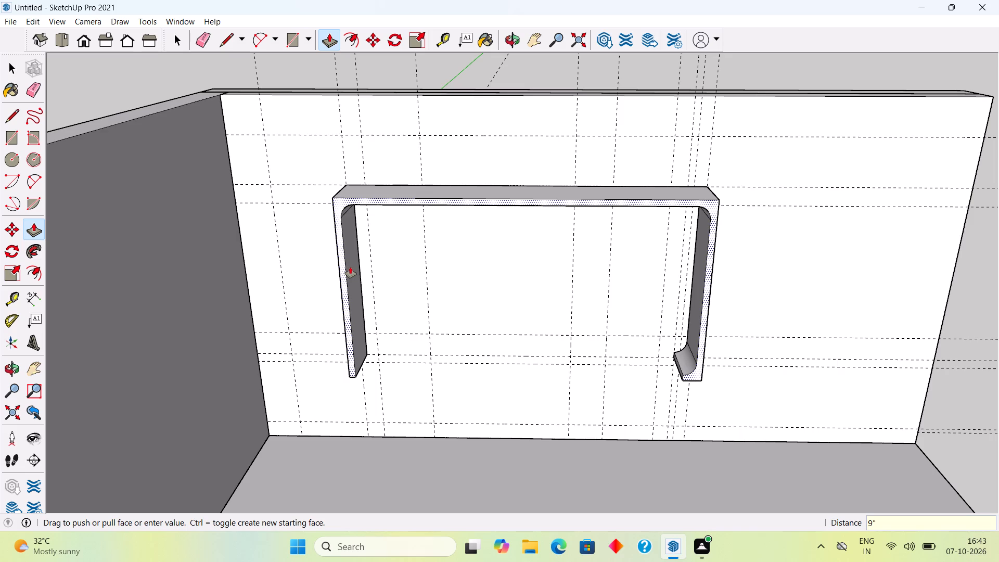
key("space")
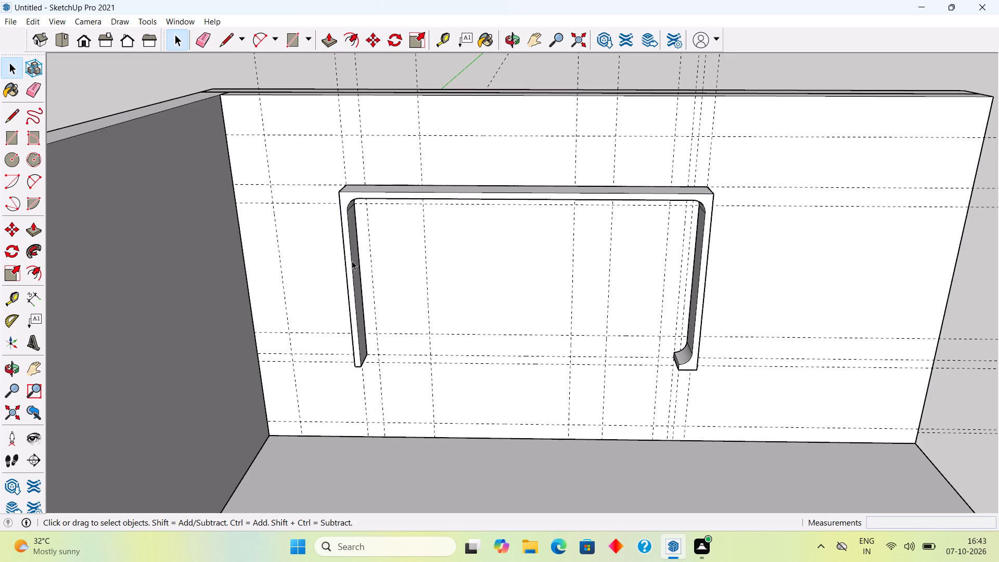
Push/Pull the top face of the frame's upper bar upward by 2".
triple_click(352, 261)
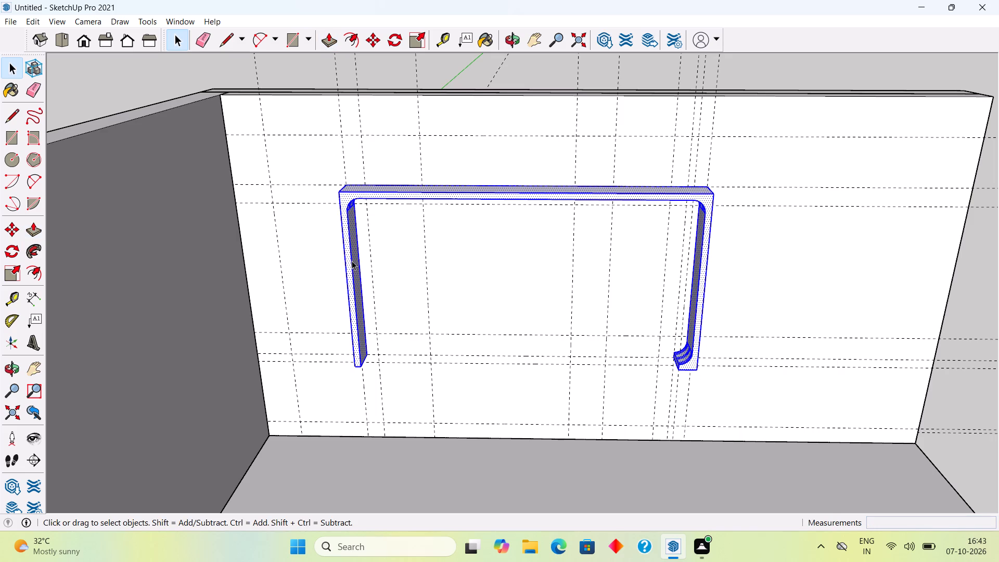
middle_click_drag(429, 181, 449, 341)
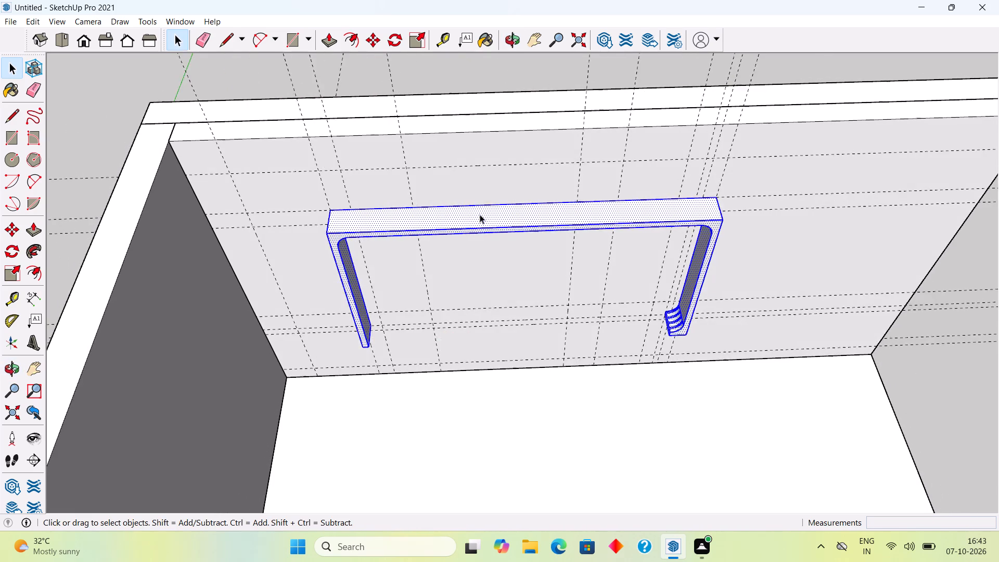
scroll(482, 201, "up", 4)
key("p")
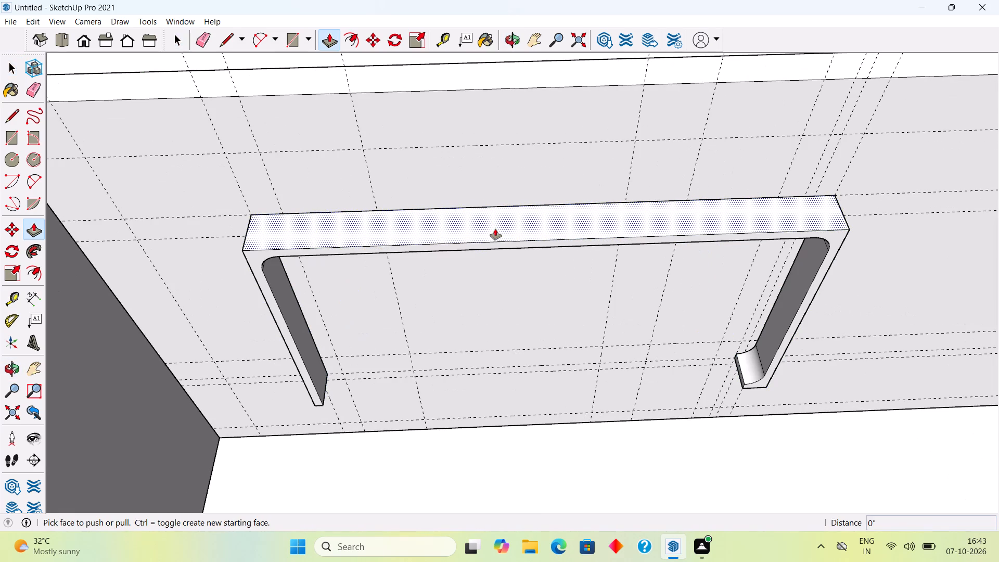
left_click(495, 229)
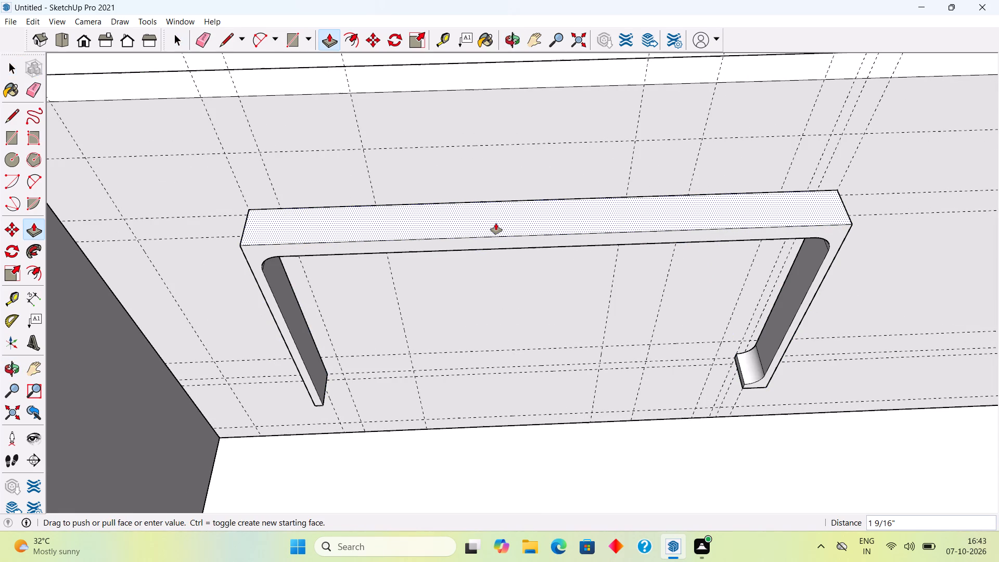
type("2\"")
key("Return")
key("space")
scroll(496, 219, "down", 2)
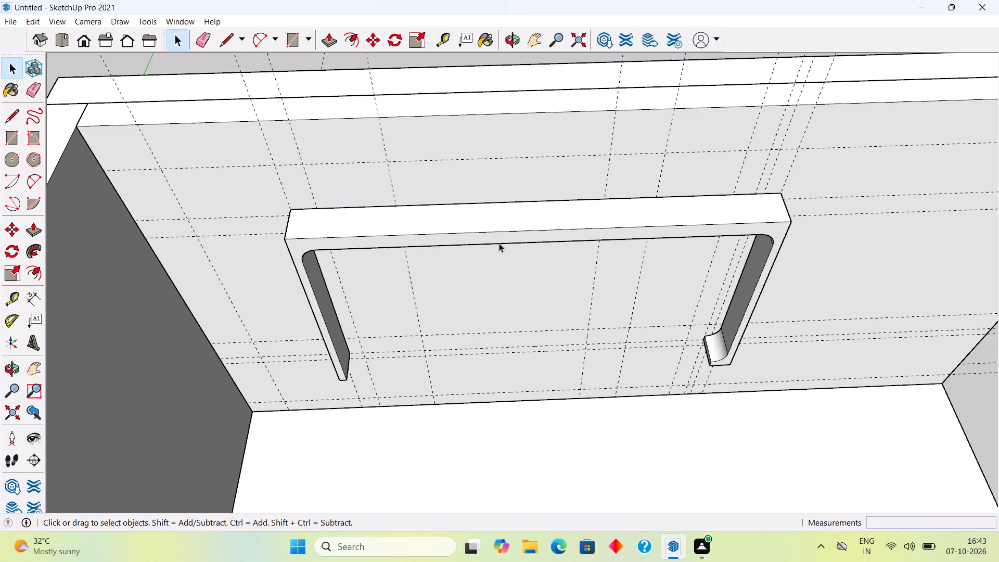
Push/Pull the outer side face of the frame's left leg outward by 1".
middle_click_drag(620, 284, 618, 113)
scroll(618, 113, "down", 1)
scroll(618, 206, "down", 2)
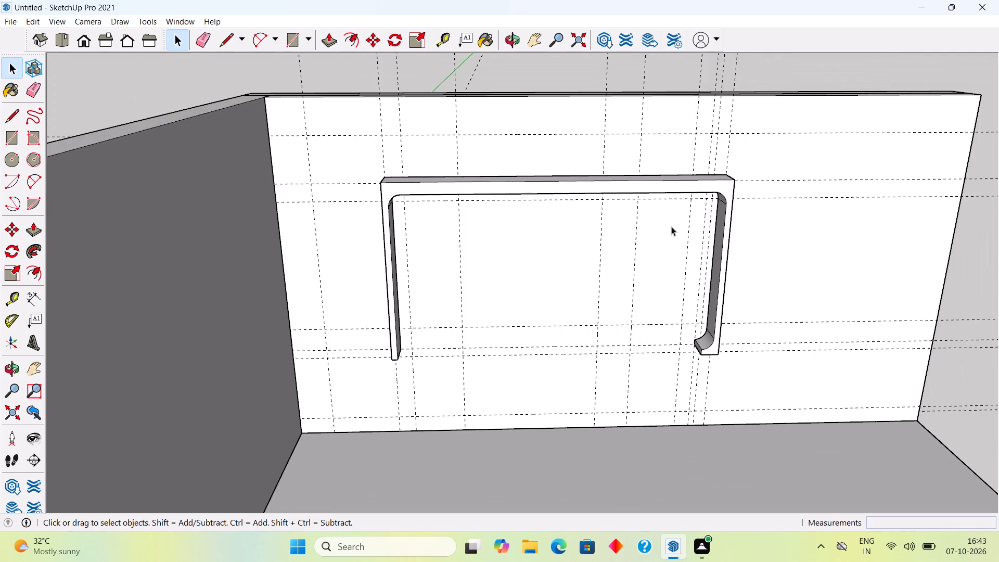
middle_click_drag(681, 197, 754, 194)
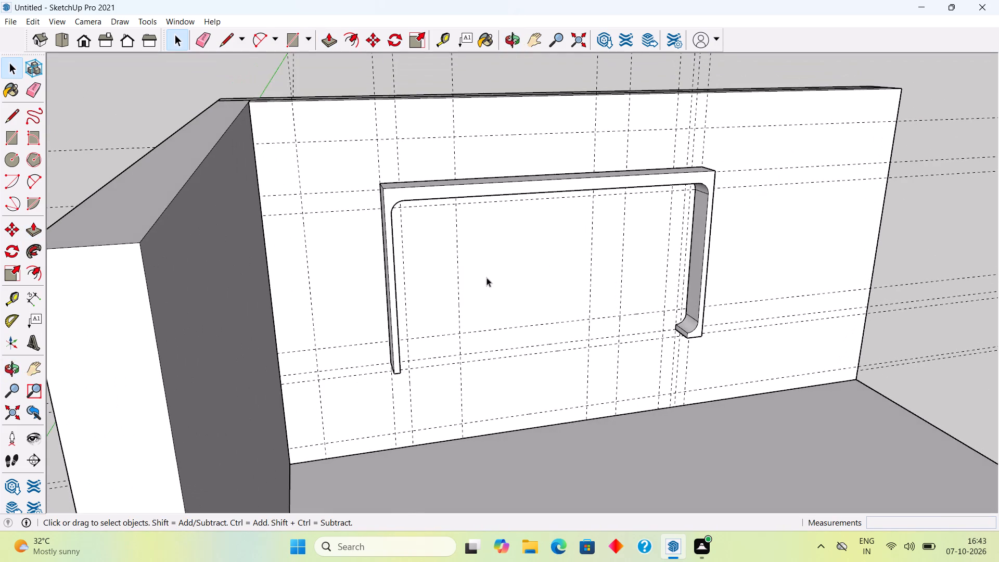
scroll(398, 303, "up", 4)
middle_click_drag(376, 305, 421, 297)
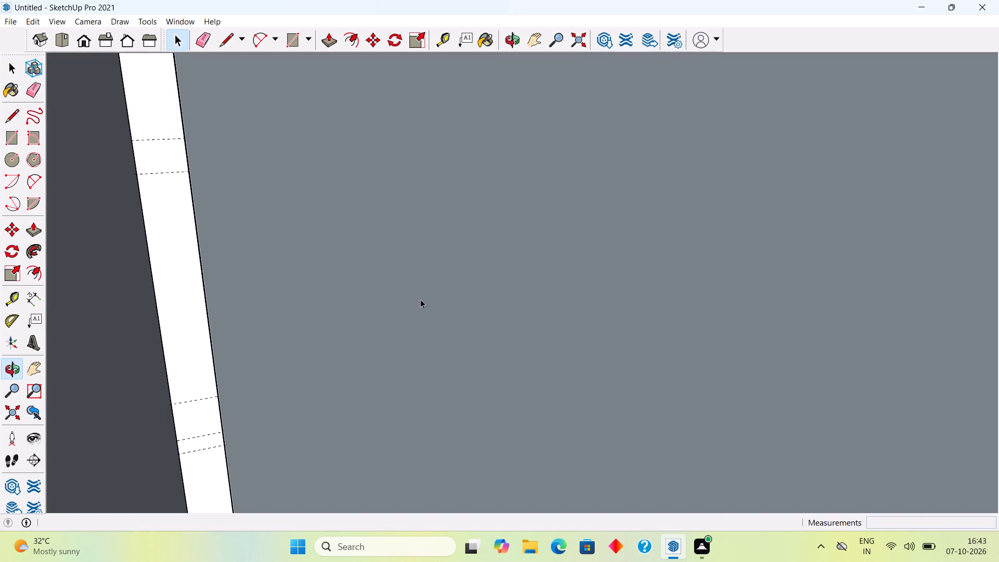
middle_click_drag(407, 305, 311, 327)
scroll(592, 273, "up", 2)
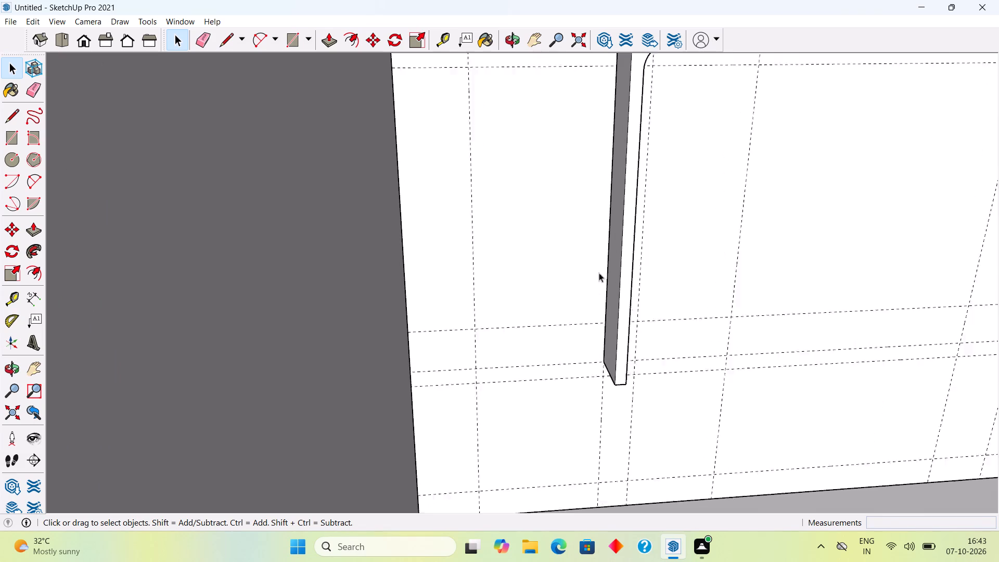
scroll(599, 273, "up", 2)
left_click(614, 285)
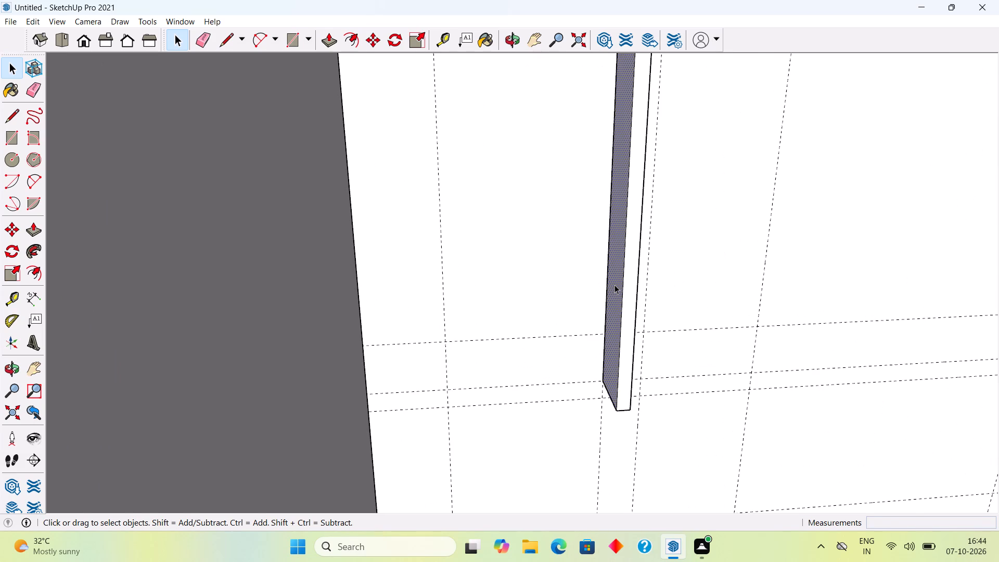
key("p")
left_click(614, 285)
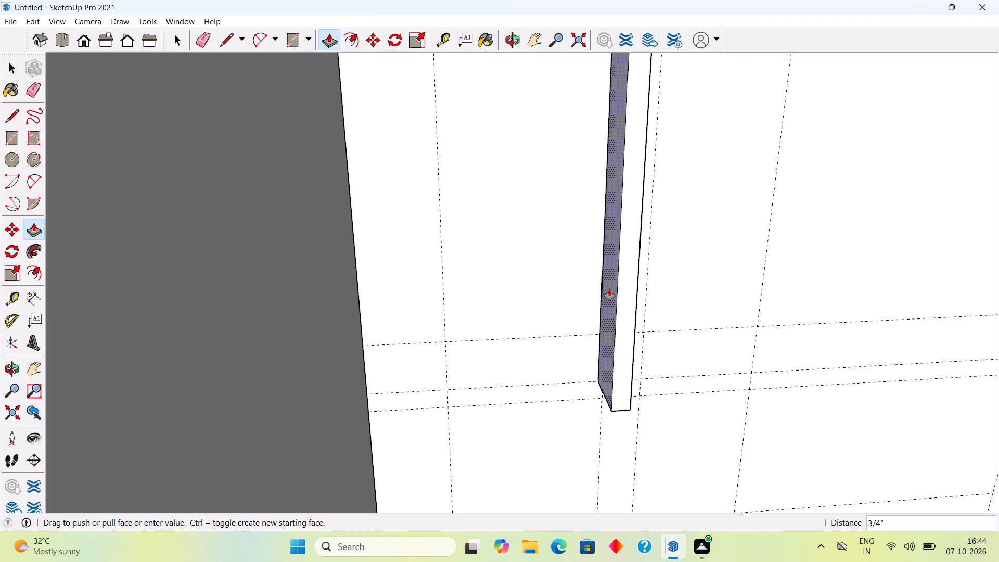
key("1")
left_click(609, 289)
key("shift+quotedbl")
key("Return")
scroll(609, 289, "down", 5)
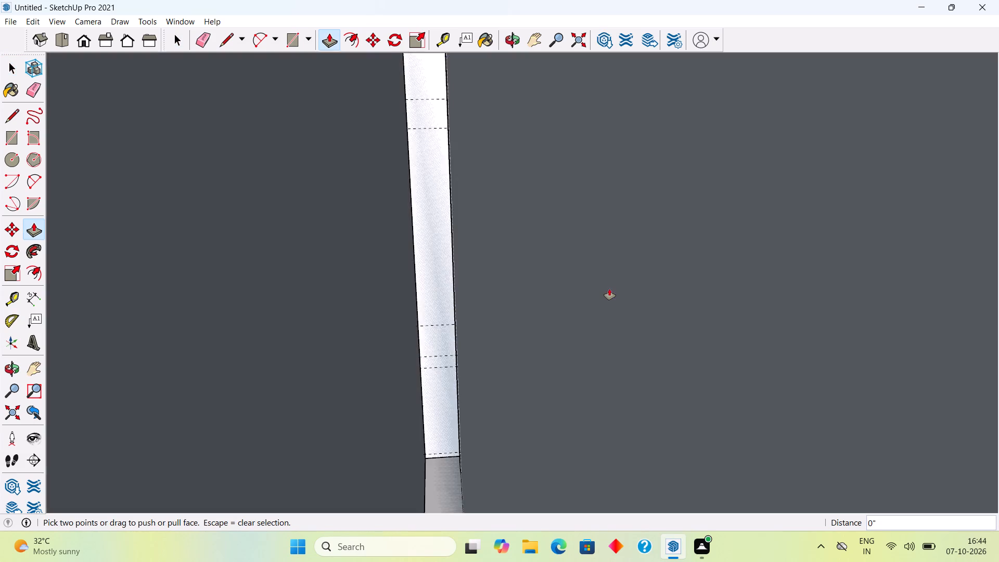
scroll(609, 289, "down", 6)
key("space")
Select the whole connected frame and make it a group.
left_click(17, 414)
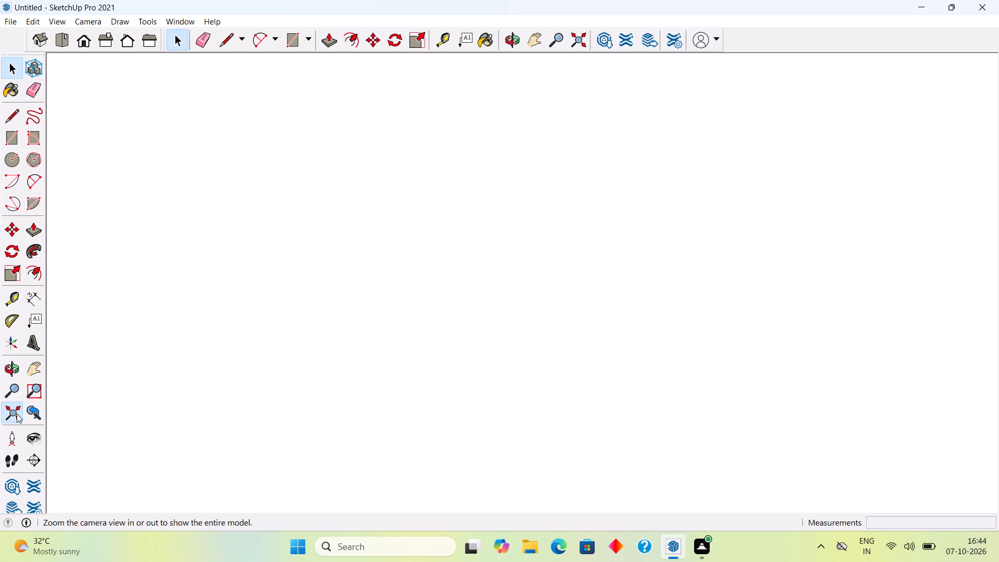
scroll(805, 93, "up", 5)
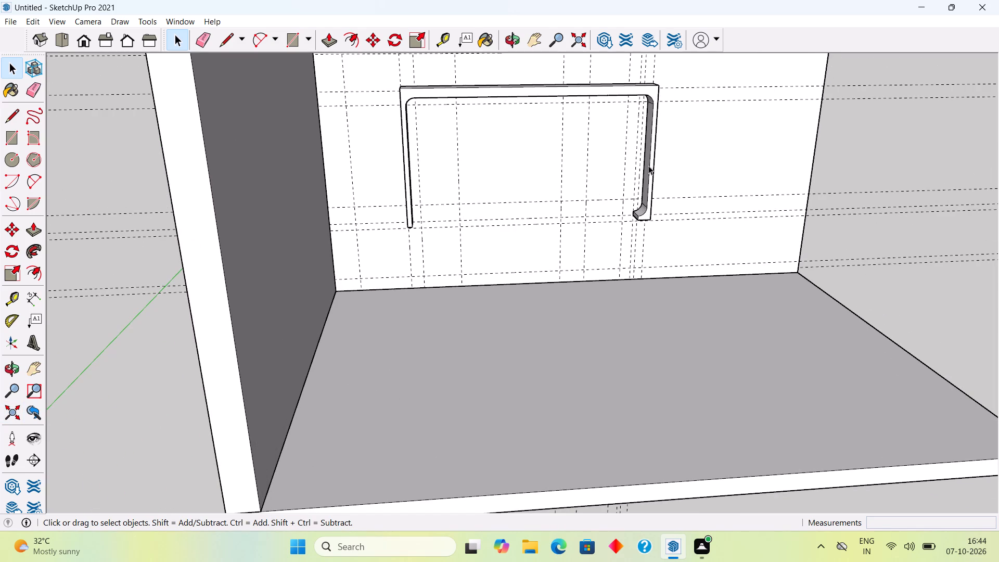
triple_click(648, 165)
right_click(648, 165)
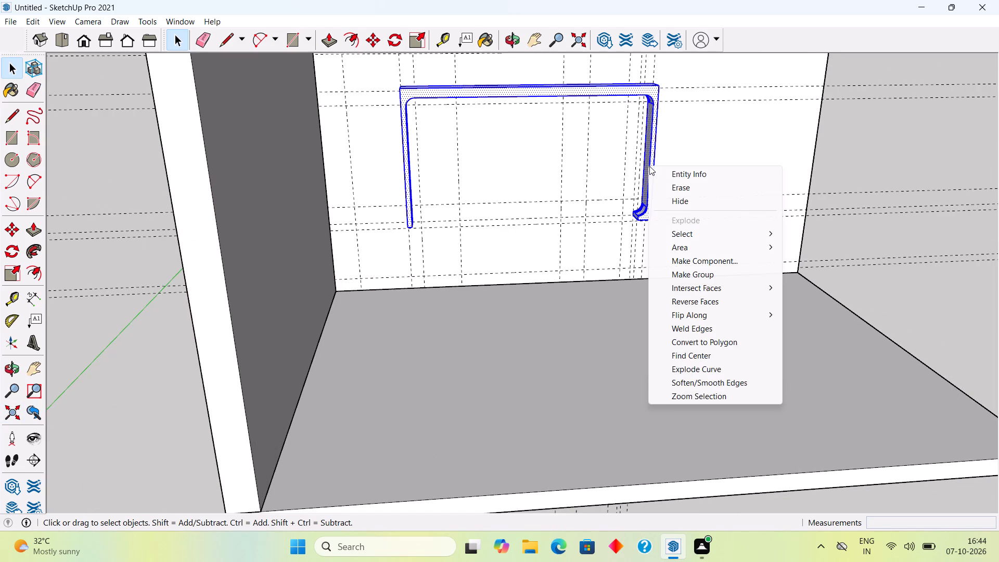
left_click(679, 272)
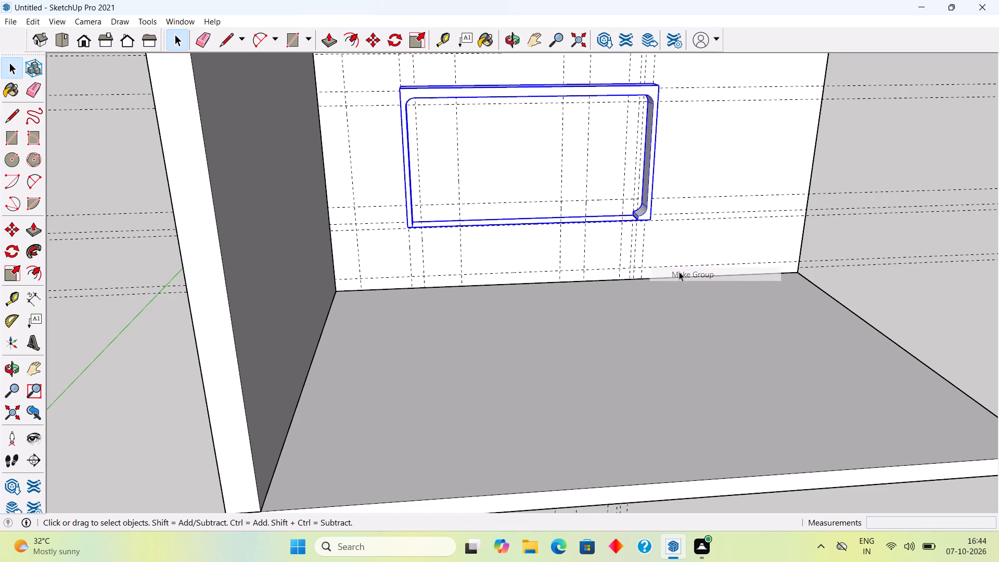
left_click(837, 151)
Inside the frame group, offset the front face's outline outward by about 1 3/16".
scroll(510, 188, "up", 2)
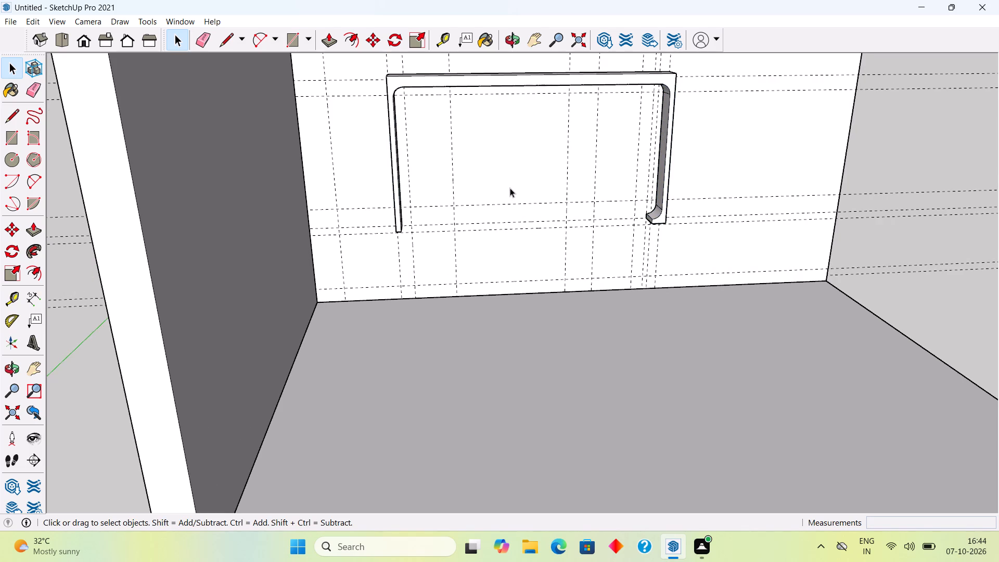
scroll(510, 188, "down", 1)
middle_click_drag(537, 158, 567, 127)
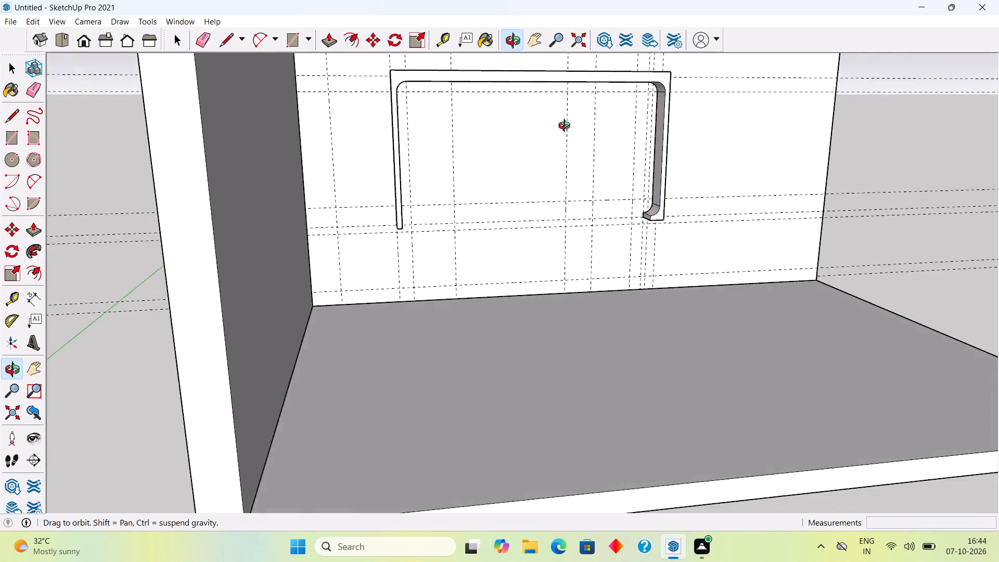
middle_click_drag(567, 127, 565, 223)
scroll(565, 223, "down", 4)
scroll(584, 80, "up", 2)
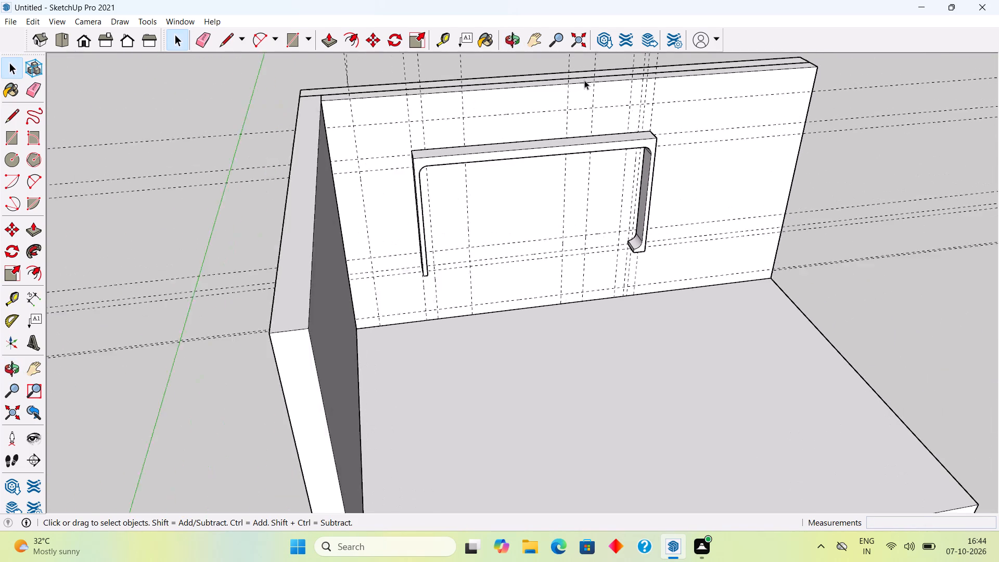
scroll(584, 80, "up", 1)
middle_click_drag(601, 132, 445, 46)
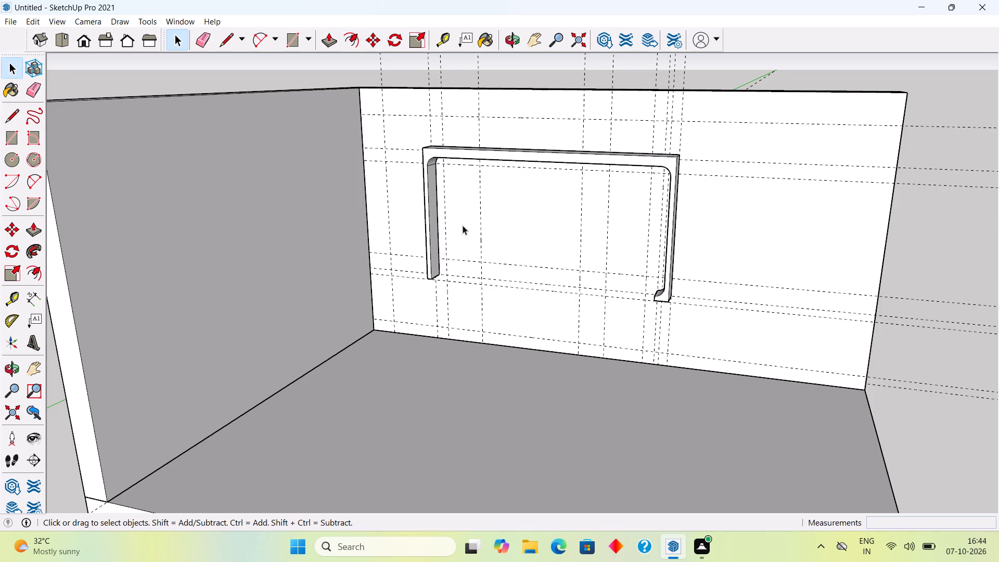
middle_click_drag(422, 209, 556, 246)
scroll(402, 194, "up", 5)
left_click(414, 184)
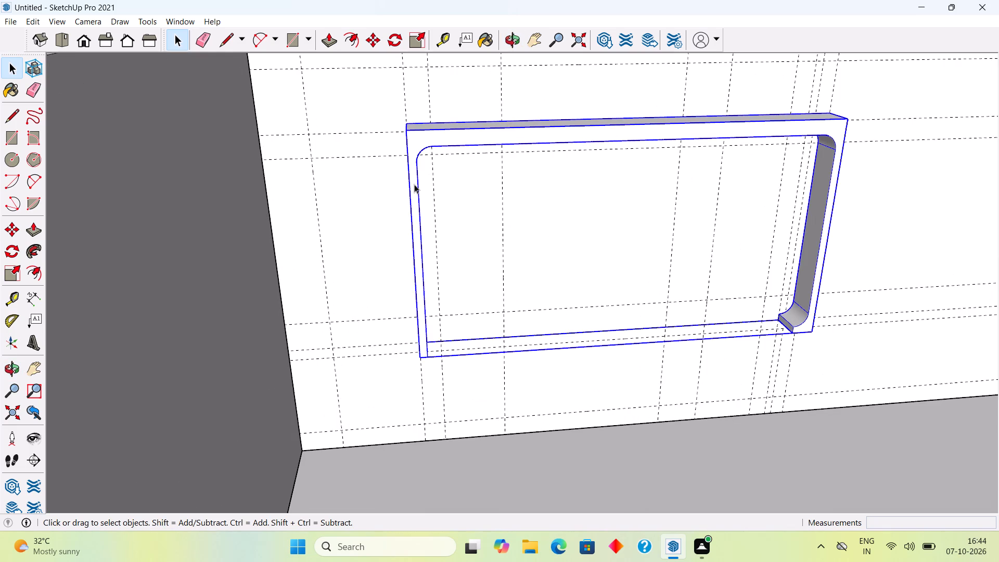
triple_click(414, 184)
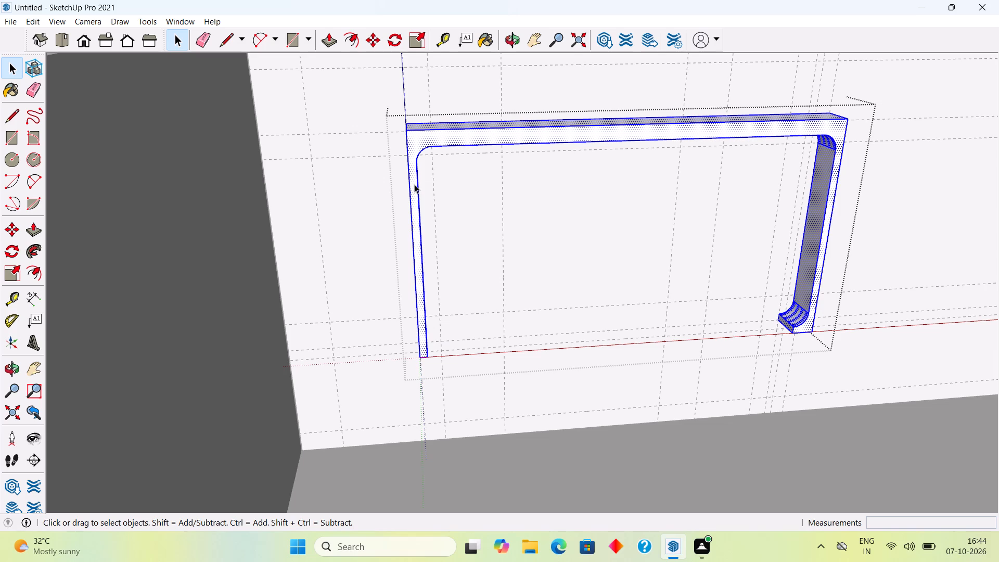
key("f")
left_click(416, 218)
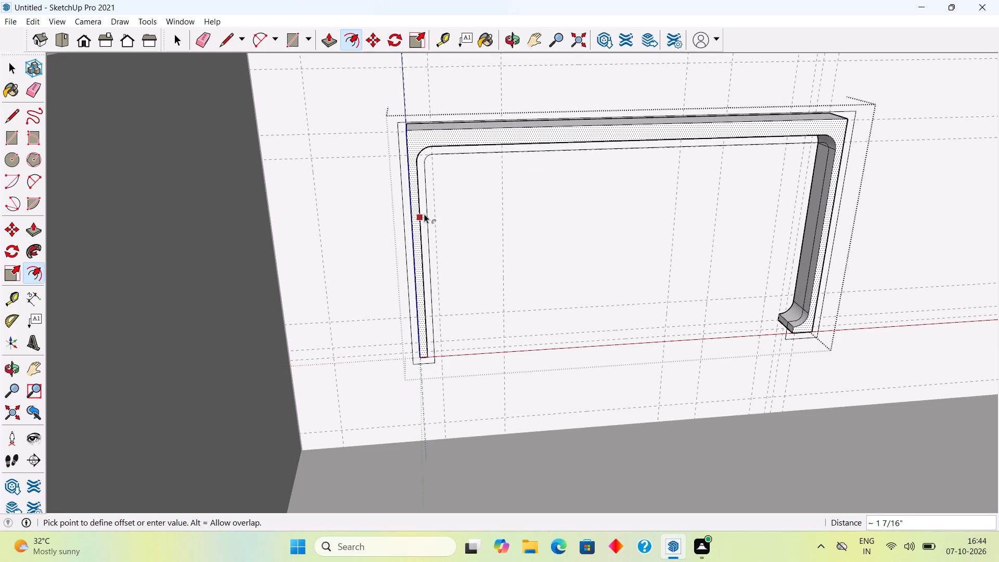
left_click(424, 214)
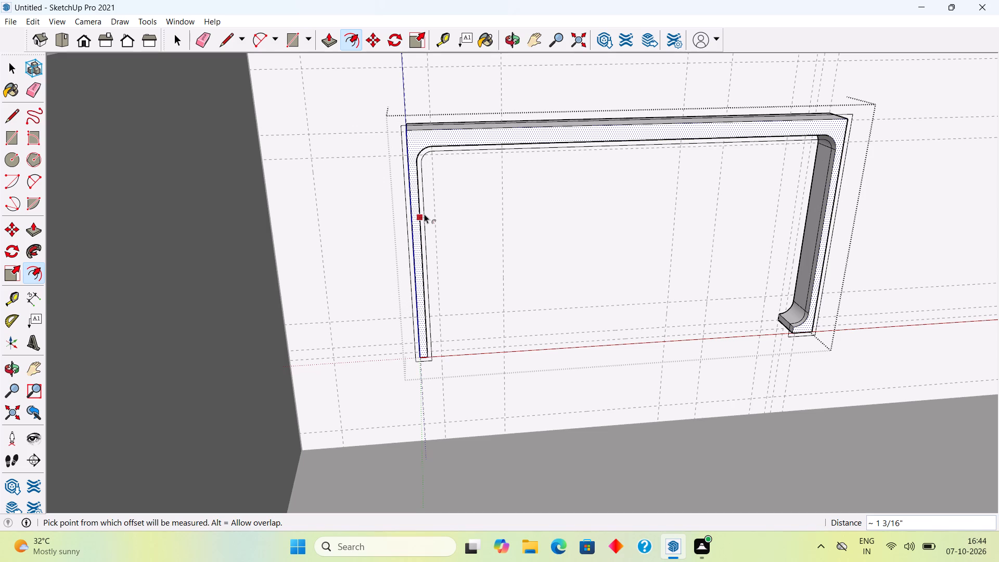
scroll(431, 375, "up", 2)
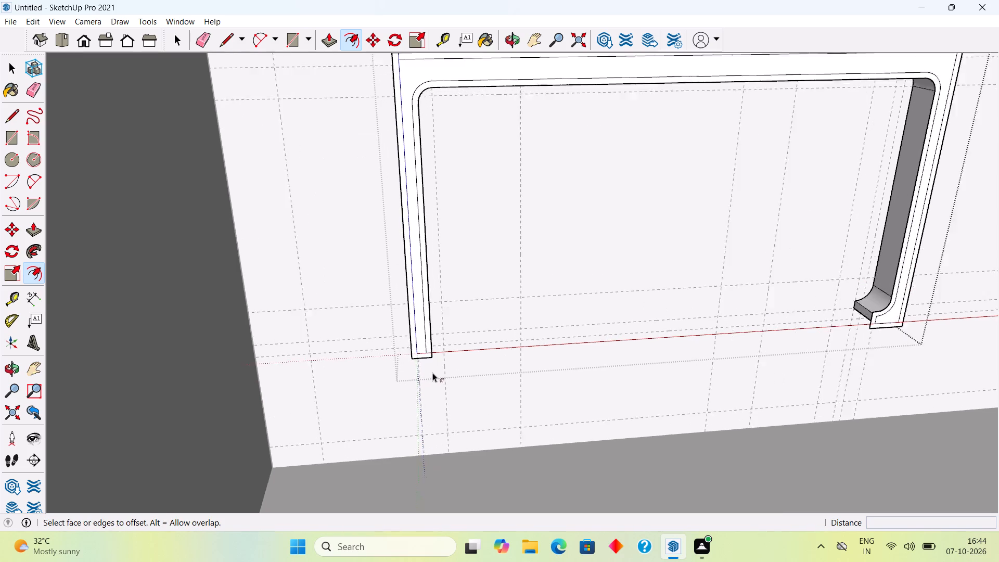
scroll(432, 373, "up", 3)
key("space")
Draw a line about 1" long from the left leg's original inner bottom corner across to the inner side of the offset outline.
scroll(415, 315, "up", 4)
scroll(467, 363, "up", 5)
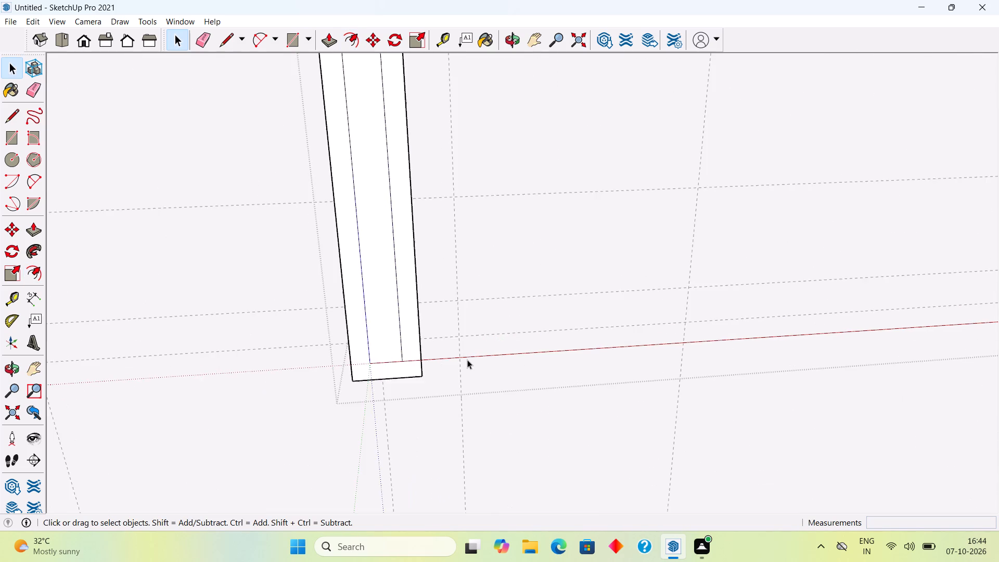
scroll(467, 359, "up", 5)
key("l")
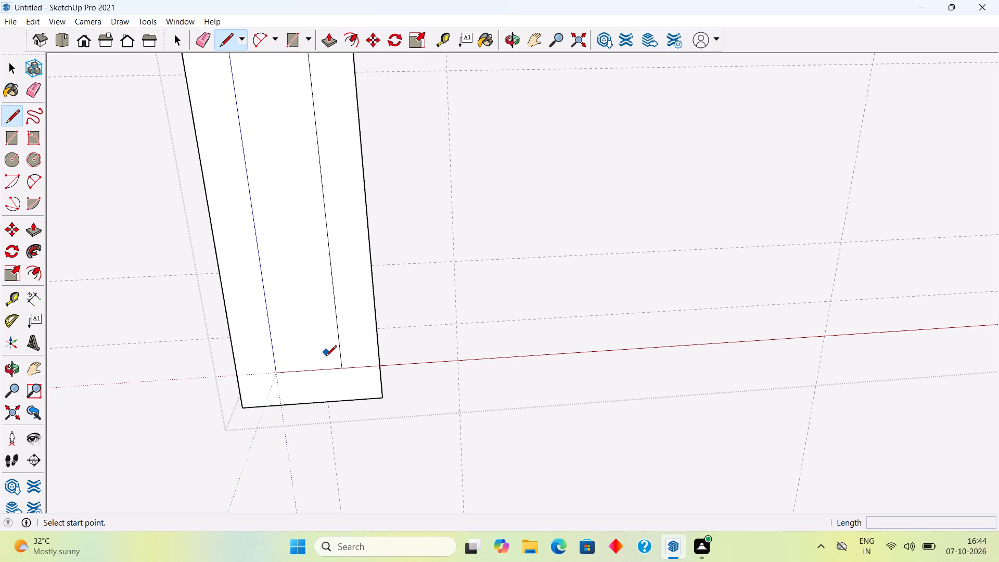
left_click(341, 366)
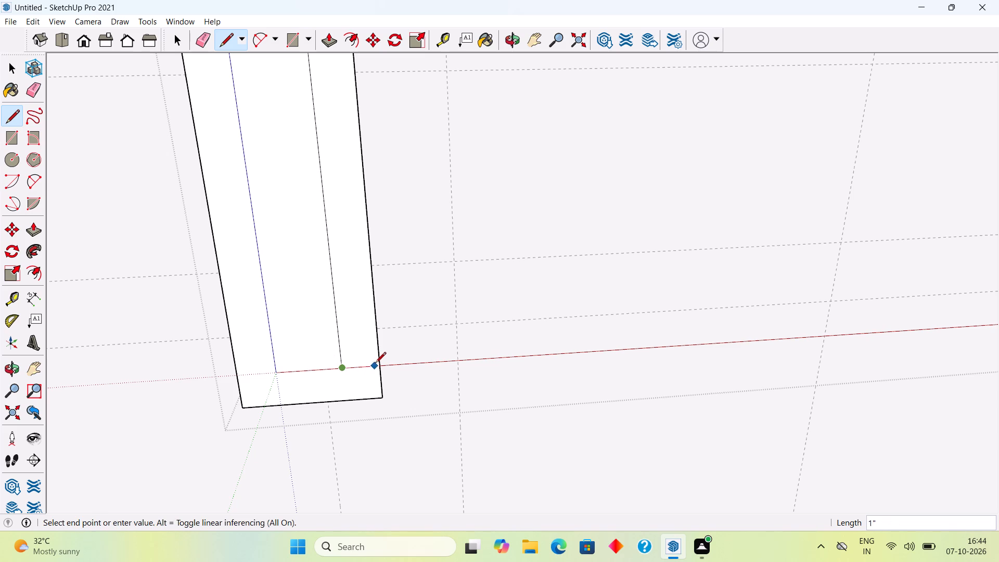
left_click(376, 364)
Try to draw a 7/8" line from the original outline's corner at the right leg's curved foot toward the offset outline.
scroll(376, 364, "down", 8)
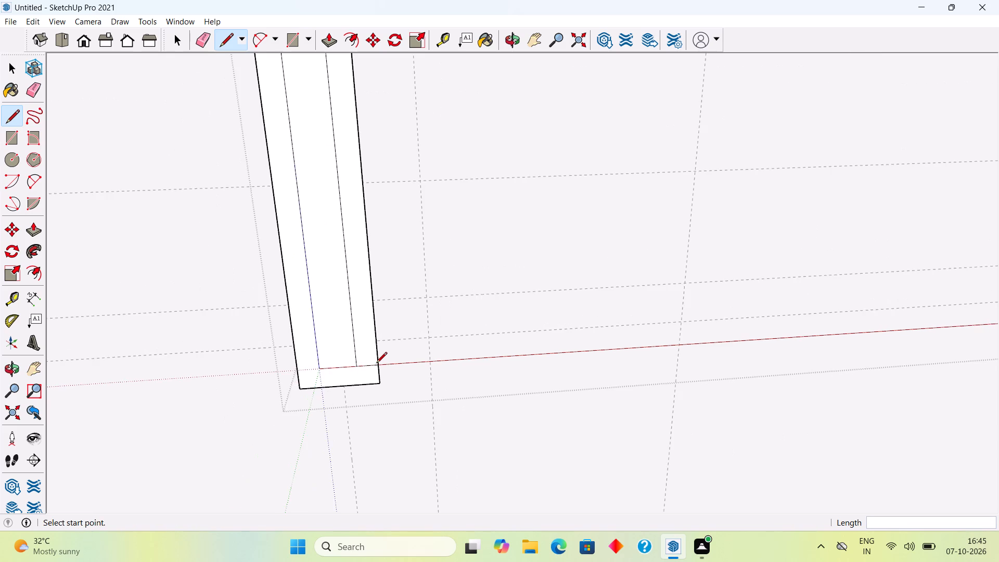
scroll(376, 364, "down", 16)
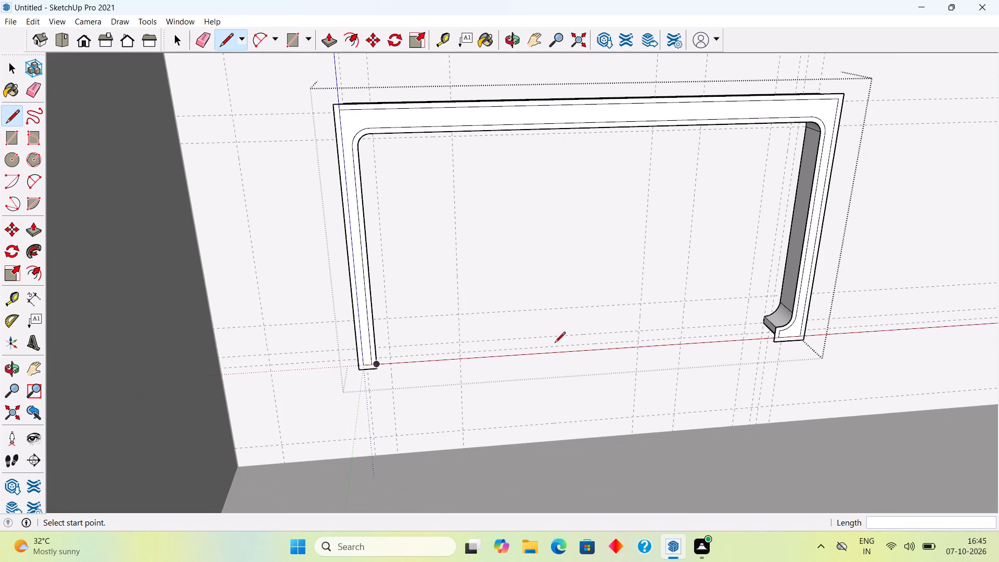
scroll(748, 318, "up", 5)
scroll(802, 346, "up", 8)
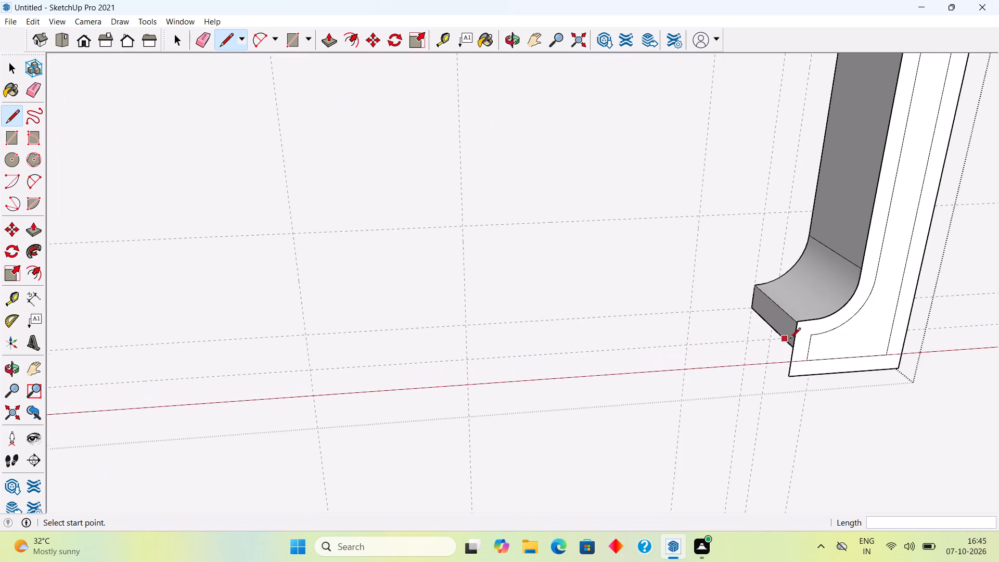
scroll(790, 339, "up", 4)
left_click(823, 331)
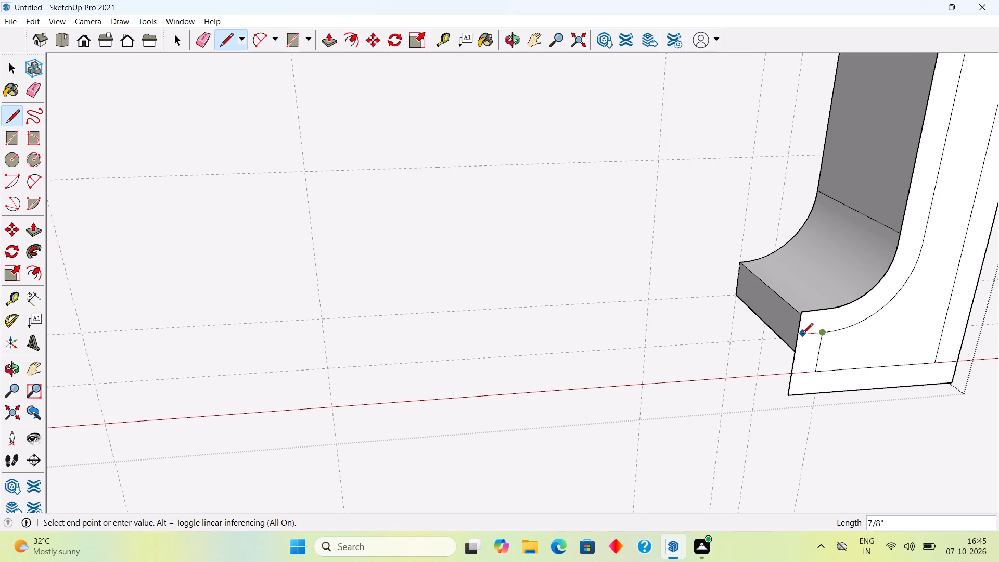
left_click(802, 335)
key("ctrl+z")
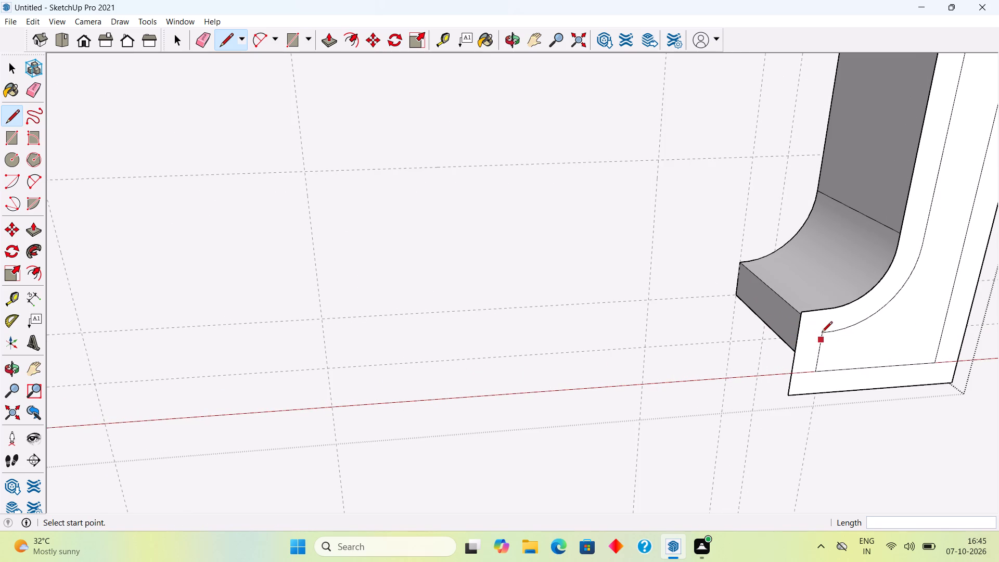
Draw a line about 1 3/16" long from the right foot's original upper corner horizontally to the offset outline's short end edge.
left_click(822, 333)
left_click(800, 335)
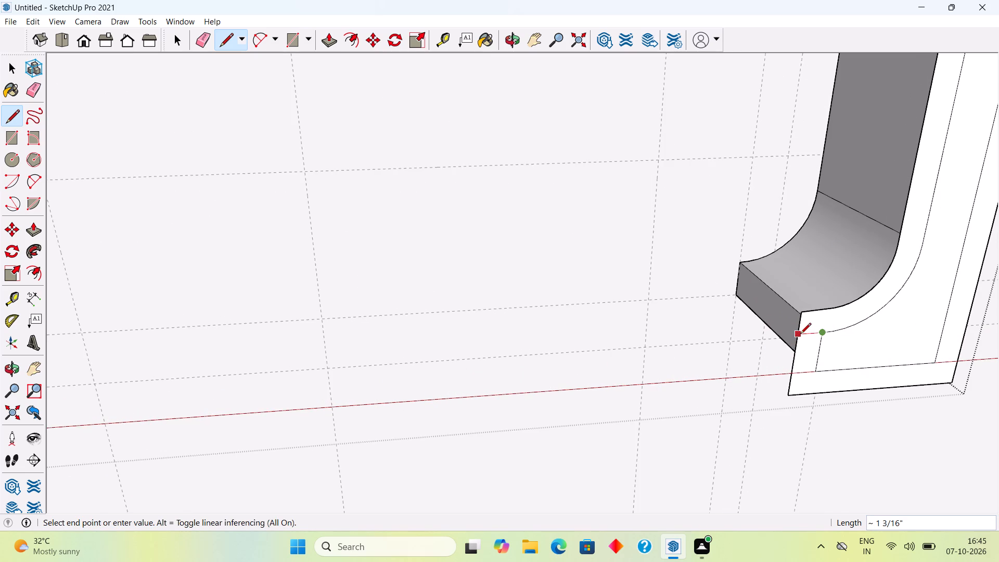
key("space")
Delete the leftover offset edges around the right leg: the foot's end edge, the edge beneath it, and the outer vertical edge.
left_click(796, 357)
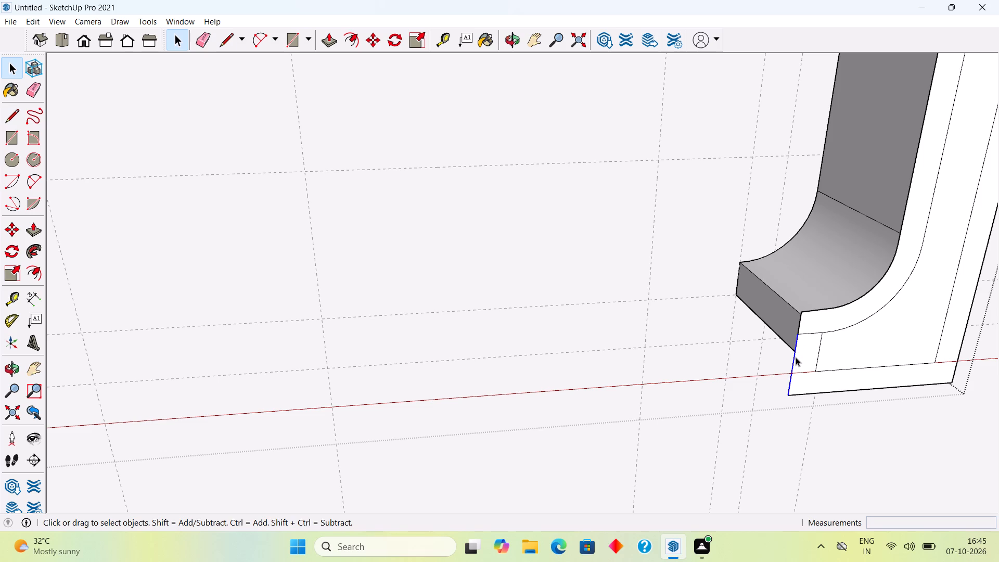
key("Delete")
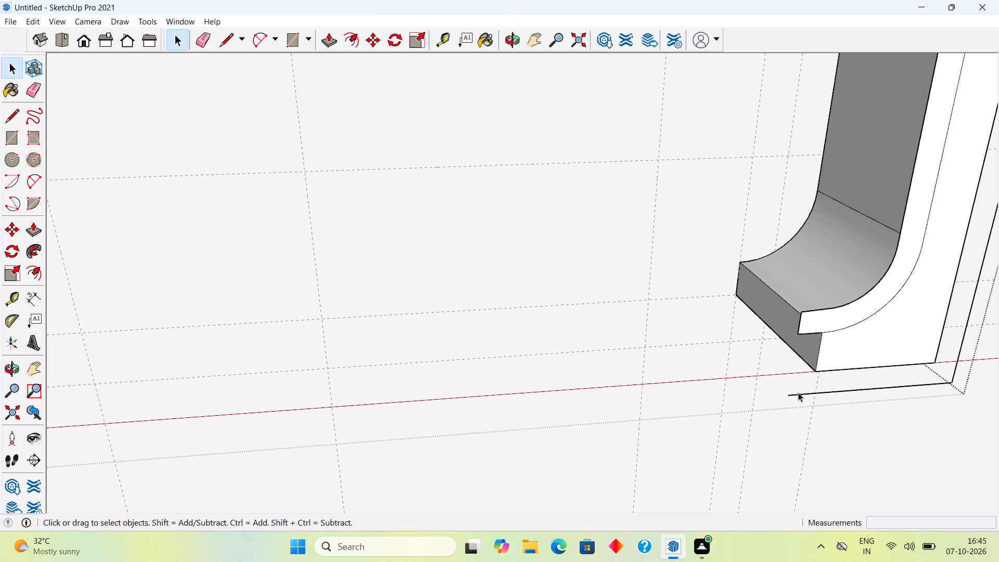
left_click(798, 392)
key("Delete")
left_click(798, 392)
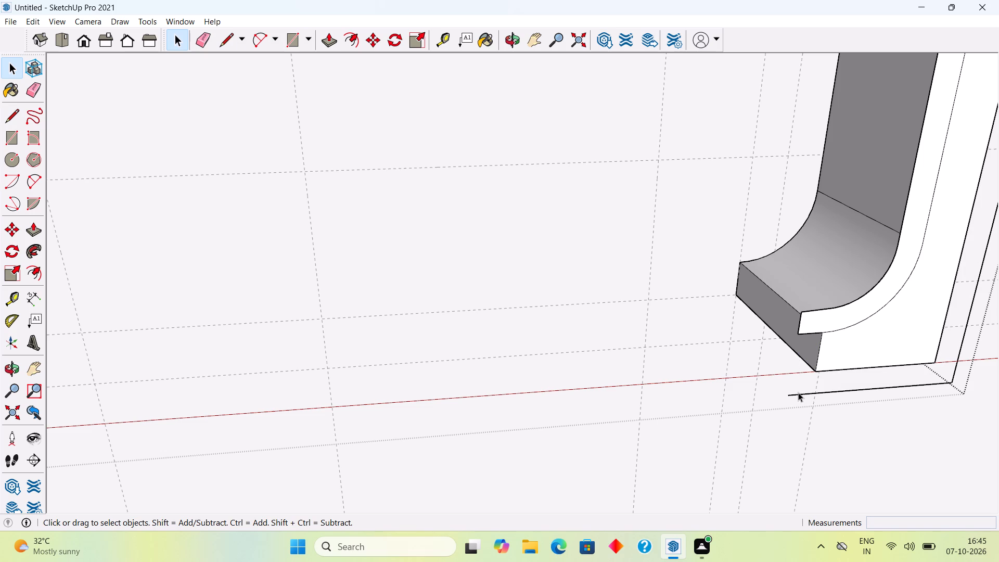
left_click(798, 395)
key("Delete")
scroll(793, 387, "down", 12)
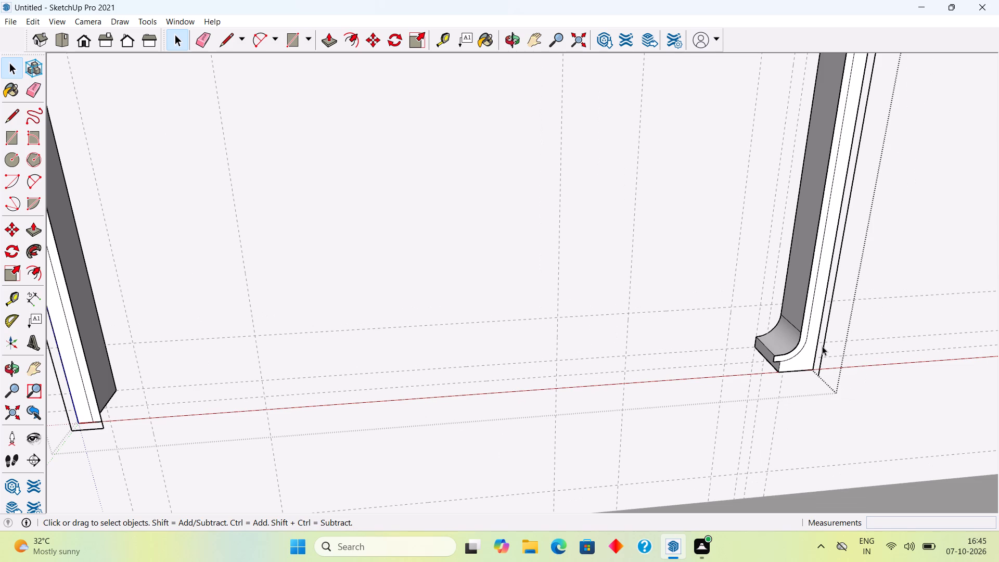
left_click(822, 346)
key("Delete")
Delete the leftover offset edges above the frame's top bar and outside its left leg.
scroll(813, 353, "down", 5)
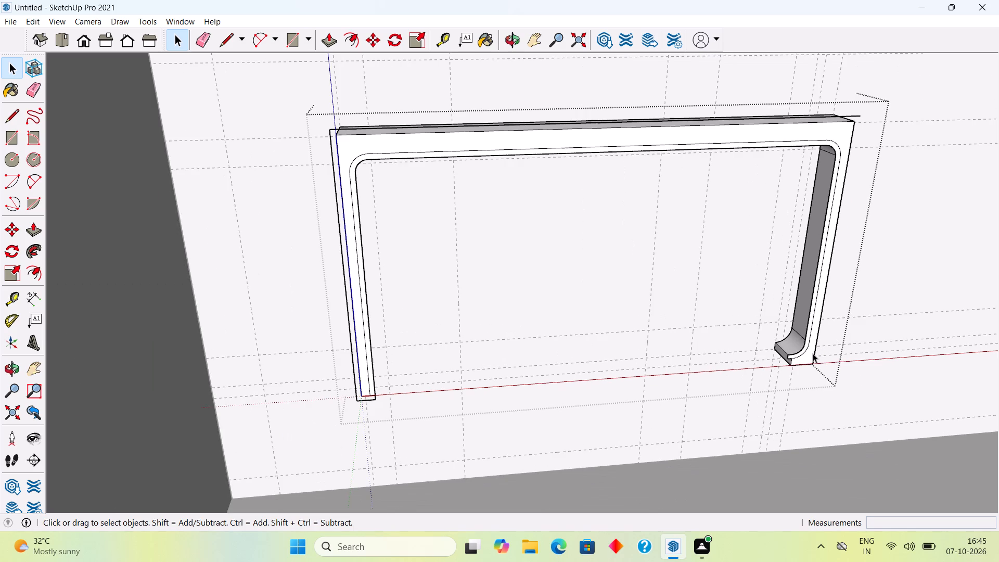
middle_click_drag(569, 163, 624, 105)
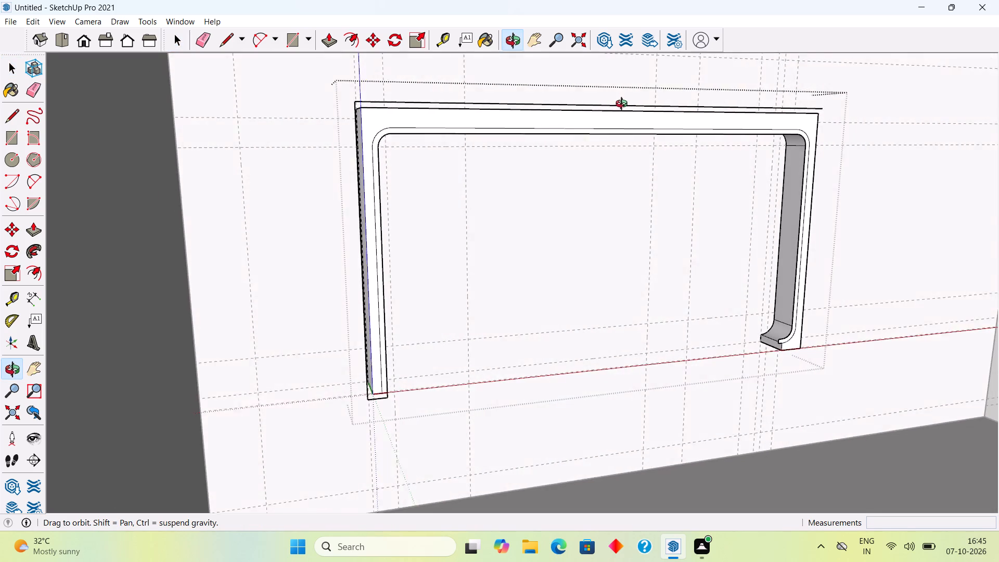
middle_click_drag(624, 105, 652, 105)
scroll(548, 107, "up", 3)
left_click(549, 103)
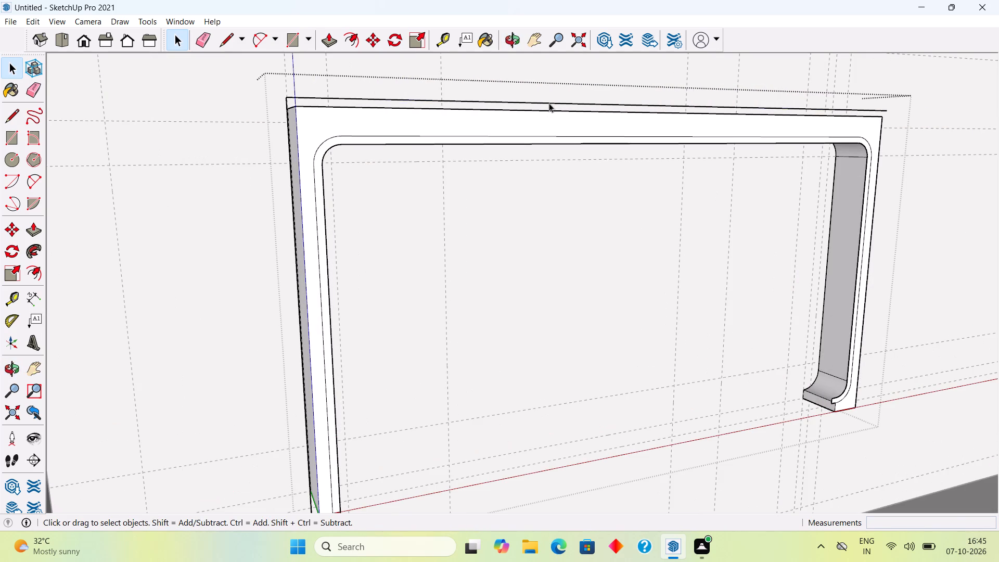
key("Delete")
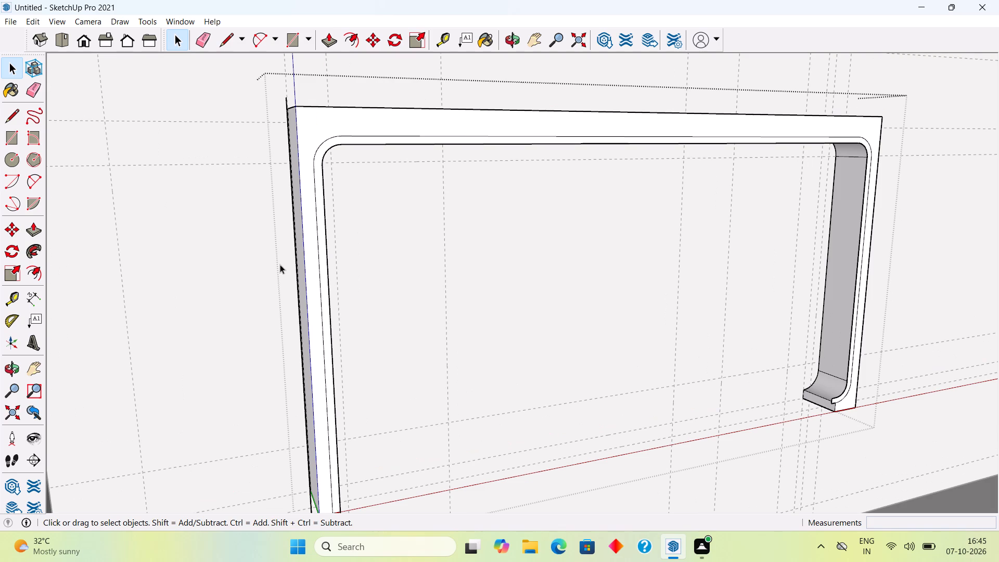
middle_click_drag(296, 187, 210, 216)
scroll(255, 315, "up", 1)
left_click(279, 362)
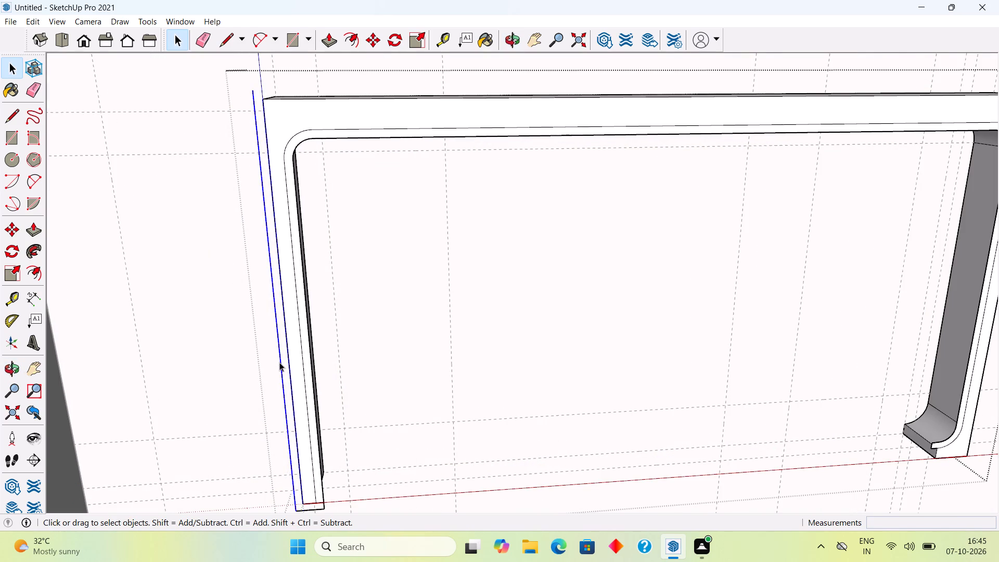
key("Delete")
Delete the leftover offset edge beneath the left leg and the short vertical stub extending below its inner corner.
scroll(345, 282, "down", 3)
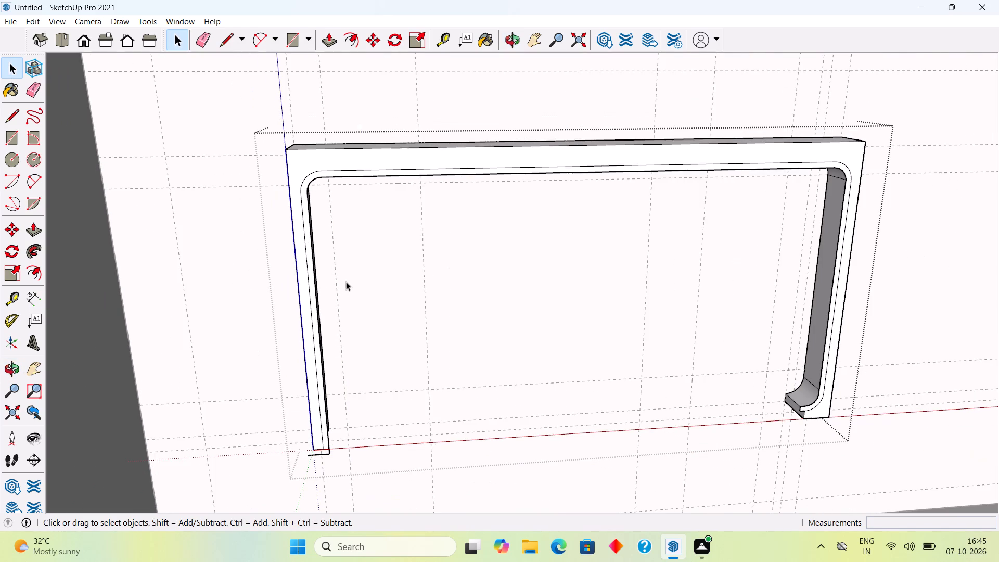
scroll(326, 462, "up", 8)
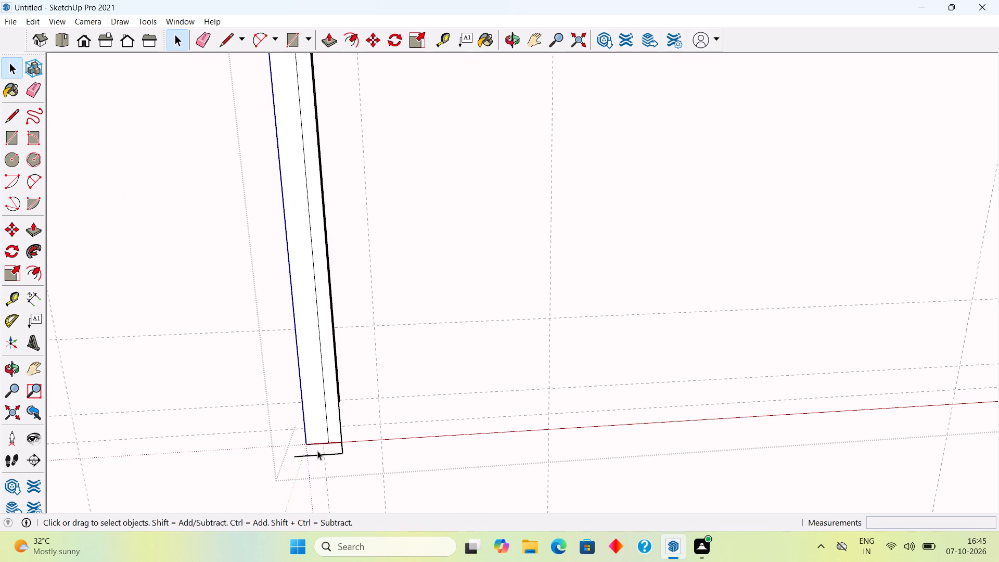
left_click(318, 455)
key("Delete")
middle_click_drag(359, 413, 266, 413)
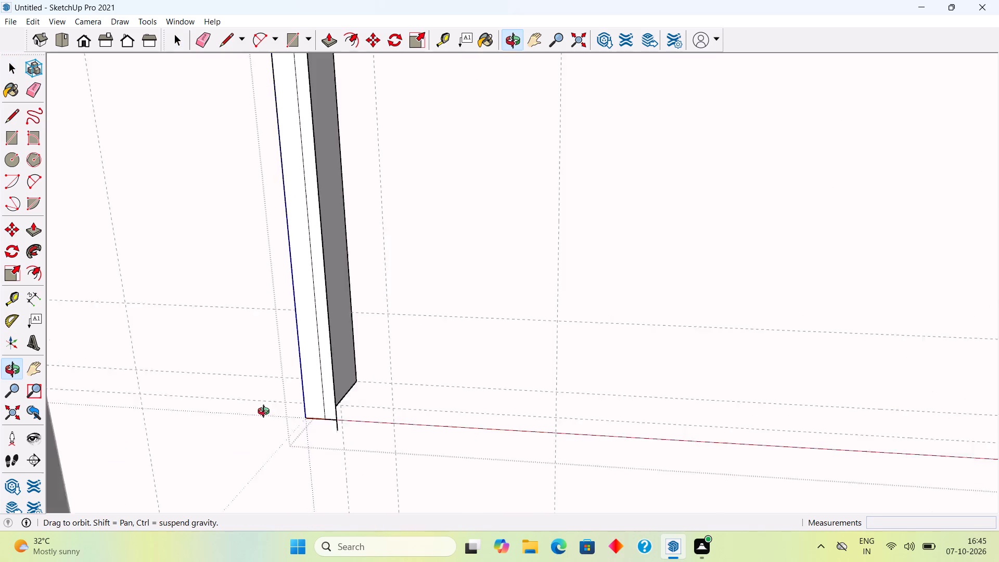
middle_click_drag(266, 413, 190, 405)
scroll(324, 410, "up", 9)
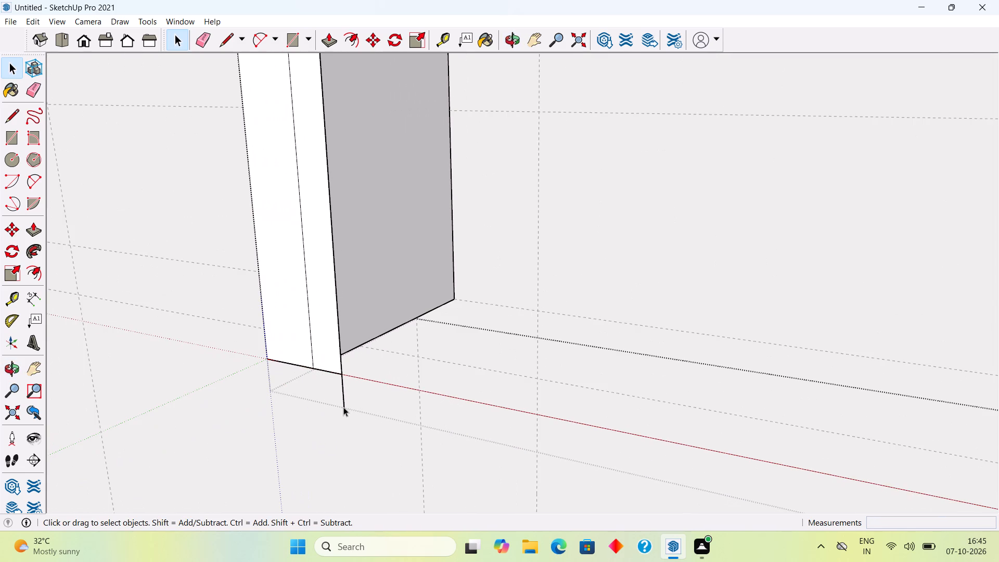
left_click(343, 403)
key("Delete")
Push/Pull the narrow inner strip of the frame's front face outward by 2" and exit the frame group.
scroll(343, 403, "down", 6)
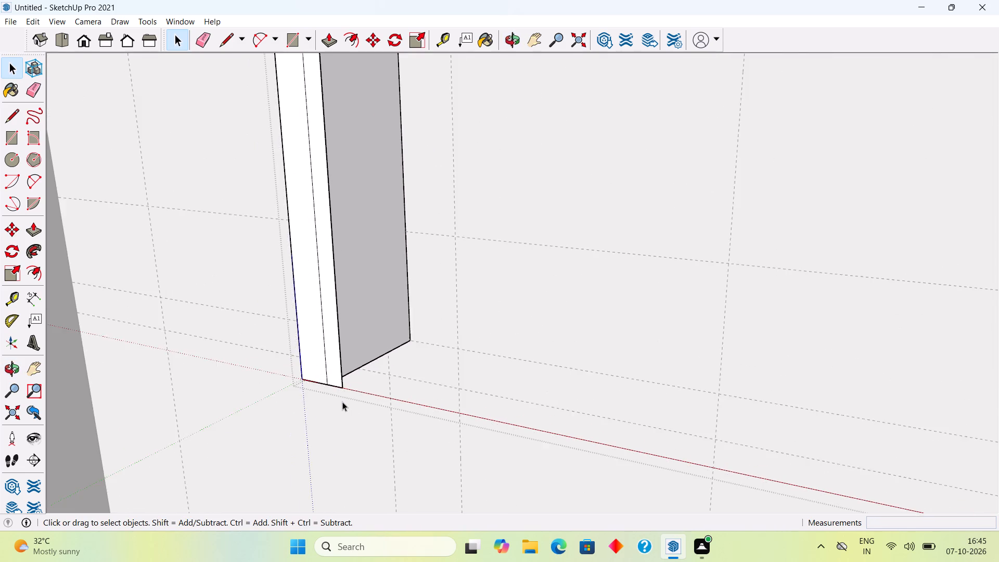
scroll(342, 402, "down", 7)
middle_click_drag(342, 402, 248, 392)
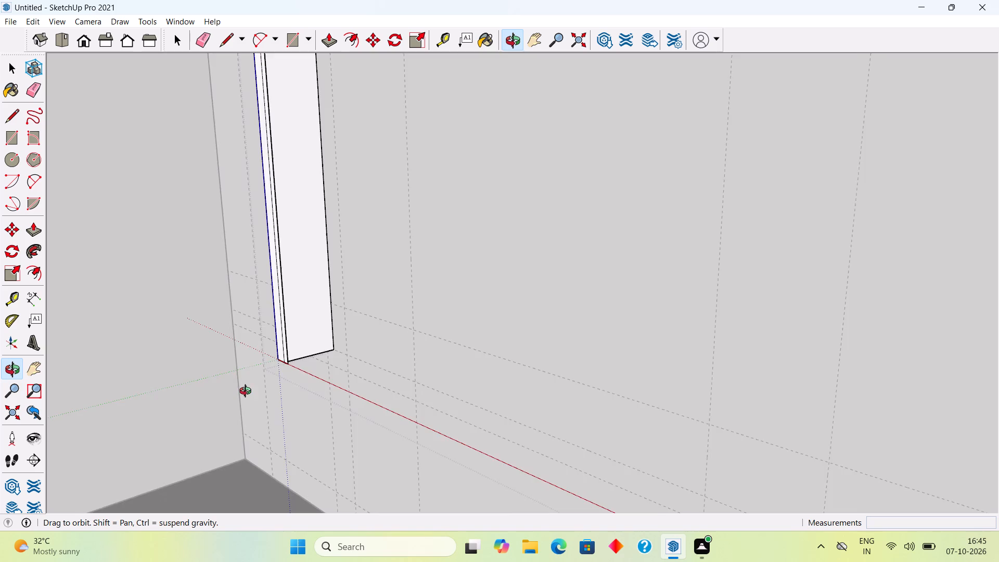
middle_click_drag(248, 392, 481, 476)
scroll(481, 476, "down", 7)
middle_click_drag(864, 448, 789, 399)
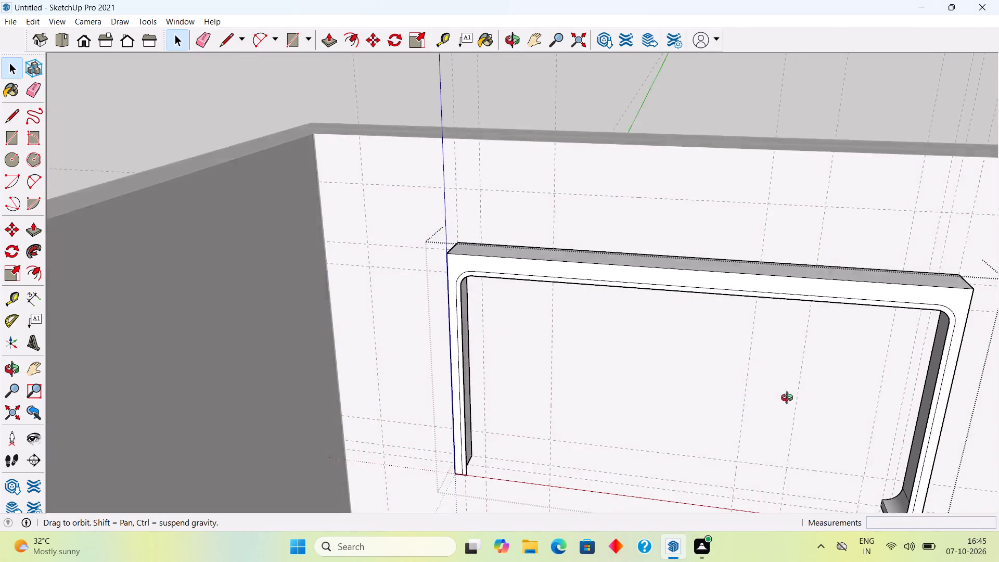
middle_click_drag(789, 399, 867, 352)
scroll(760, 267, "up", 4)
left_click(582, 259)
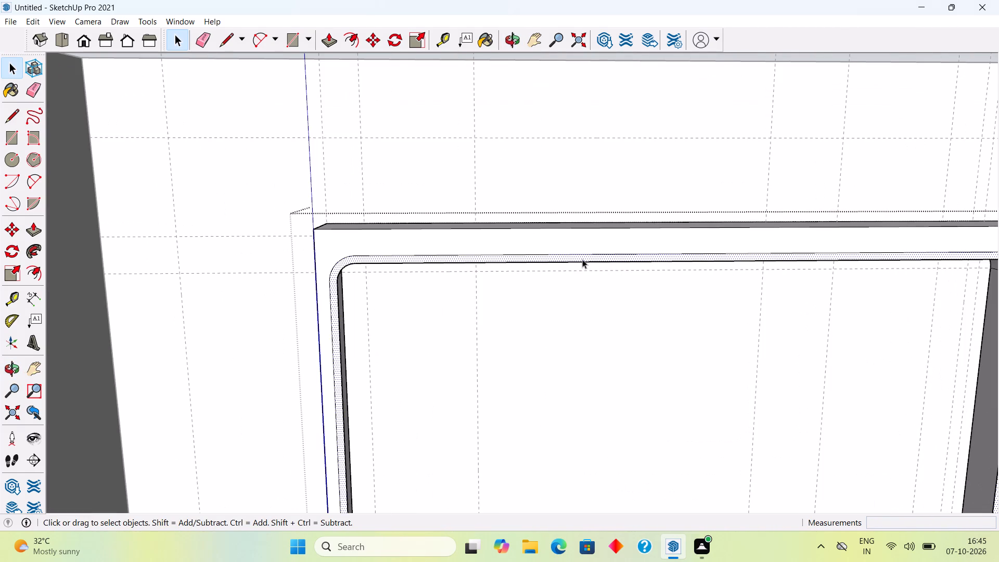
key("p")
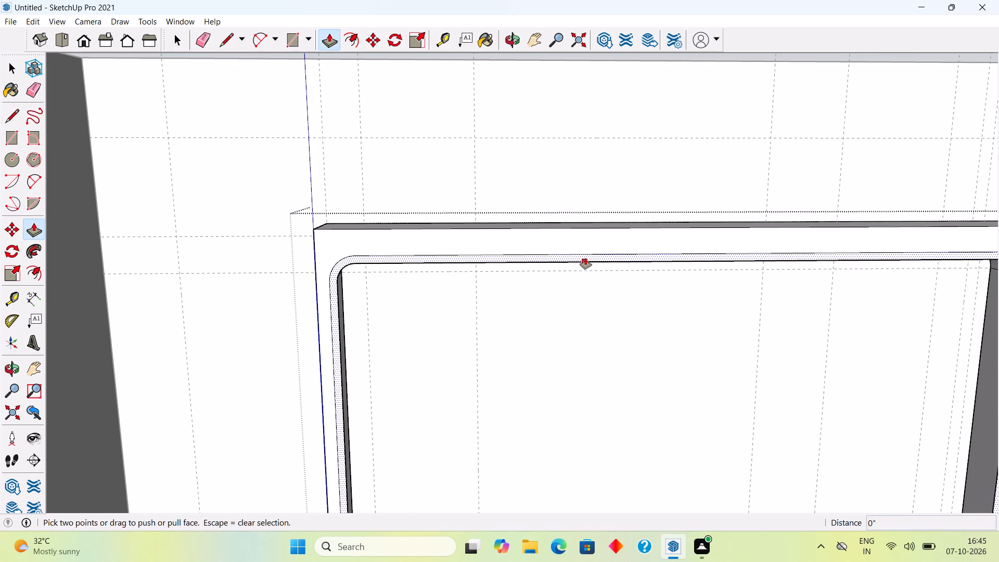
left_click(587, 257)
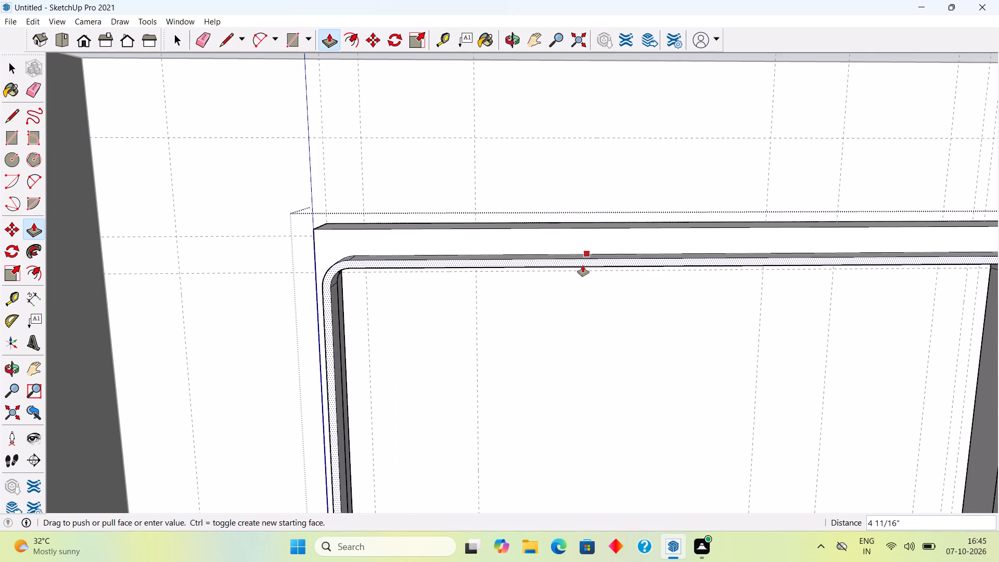
type("2\"")
key("Return")
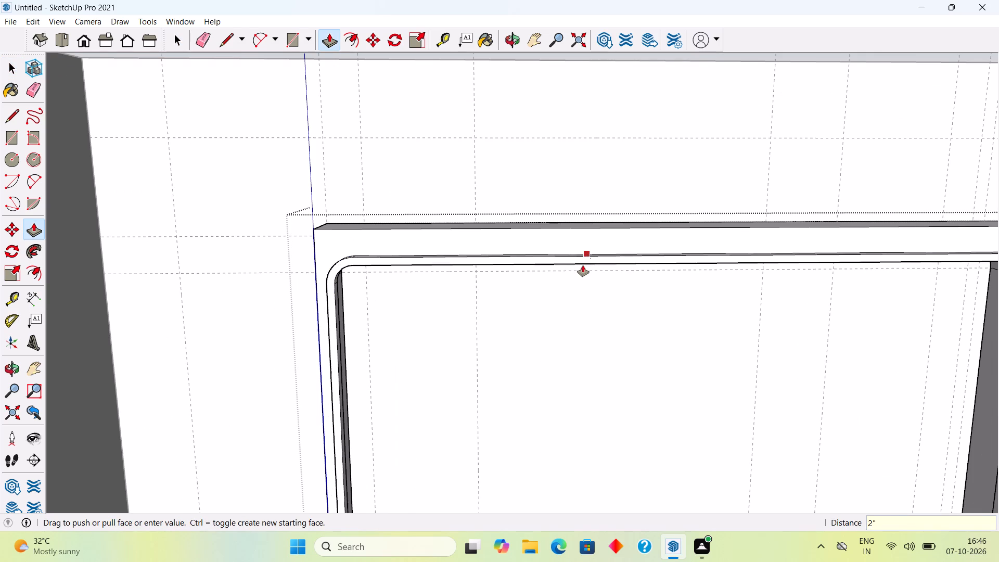
key("space")
triple_click(588, 261)
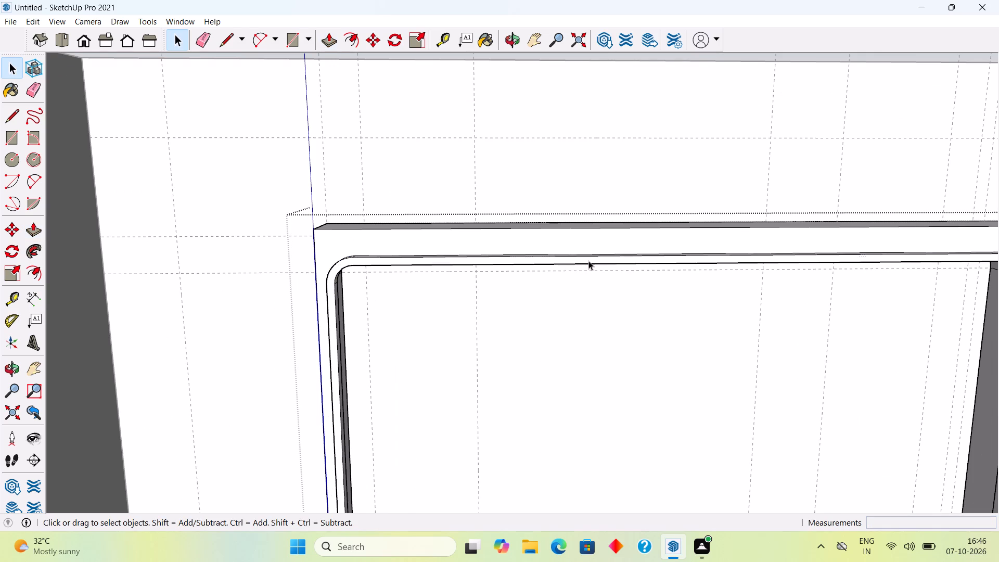
scroll(588, 261, "down", 9)
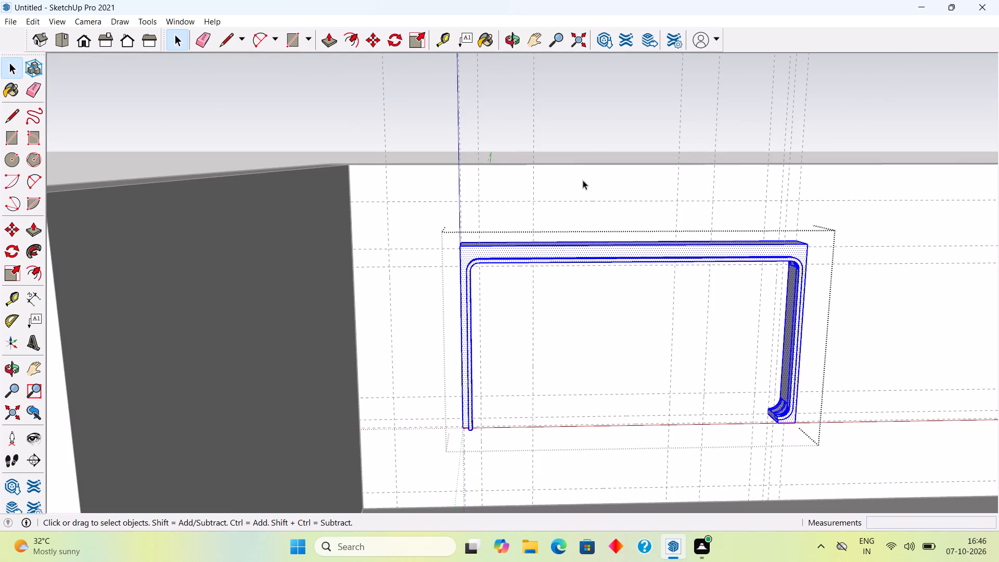
left_click(612, 95)
Examine the frame and its raised inner lip from several angles, including the right leg's curved foot.
middle_click_drag(696, 324, 829, 454)
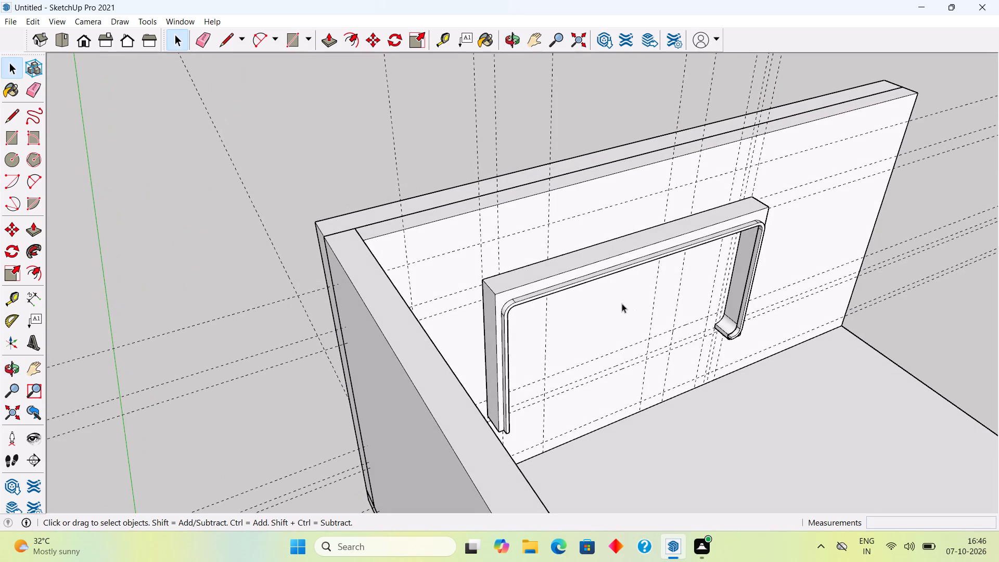
left_click(569, 277)
left_click(463, 106)
scroll(738, 311, "down", 2)
middle_click_drag(685, 321, 473, 183)
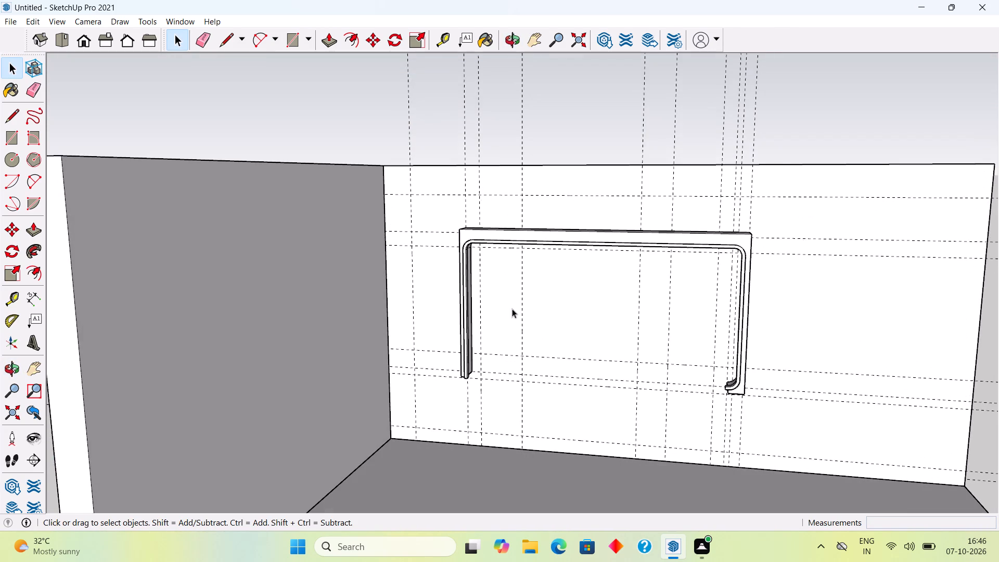
scroll(555, 384, "up", 4)
middle_click_drag(566, 360, 624, 269)
middle_click_drag(654, 379, 648, 405)
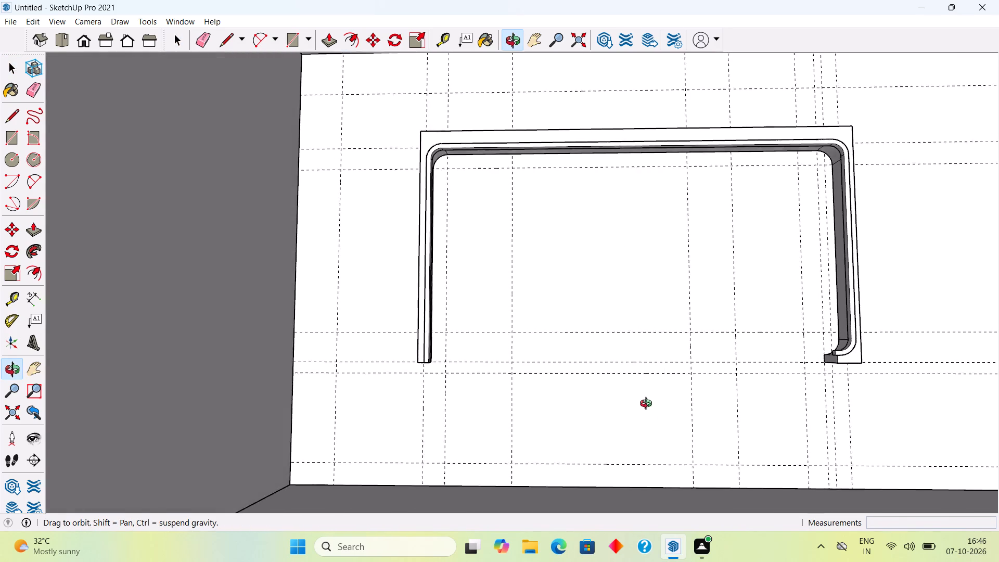
middle_click_drag(648, 405, 659, 462)
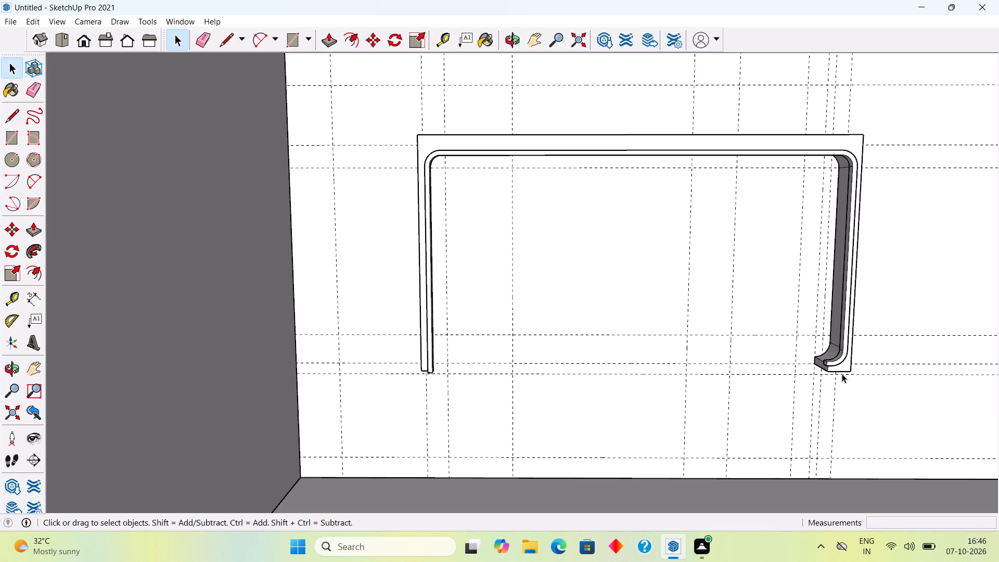
scroll(837, 369, "up", 2)
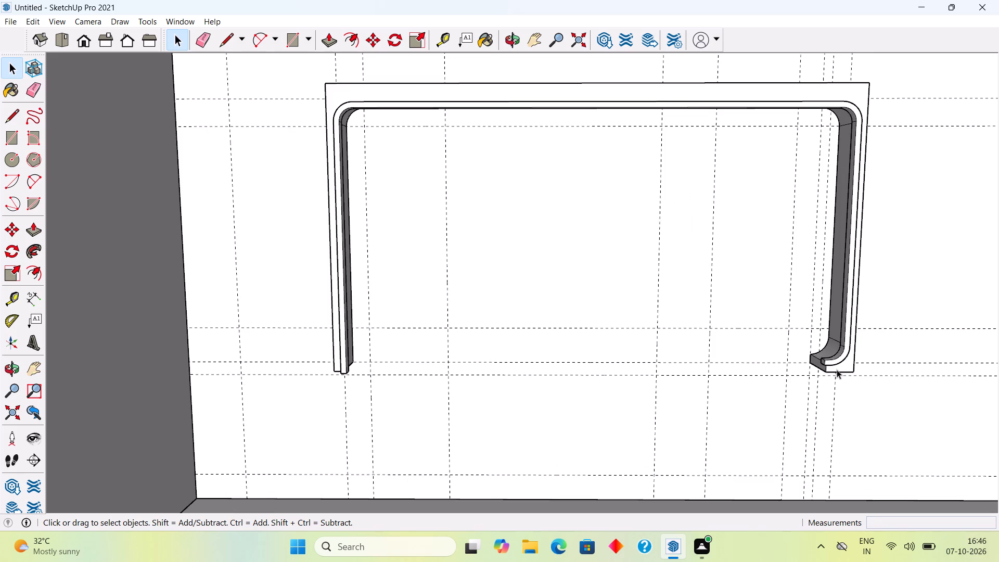
scroll(842, 369, "up", 1)
scroll(842, 369, "down", 1)
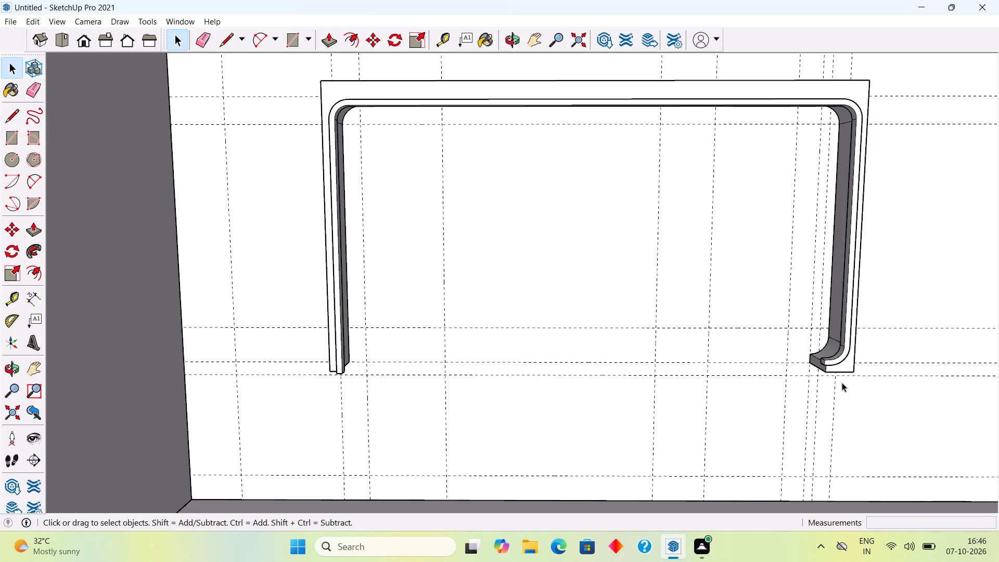
scroll(841, 367, "up", 4)
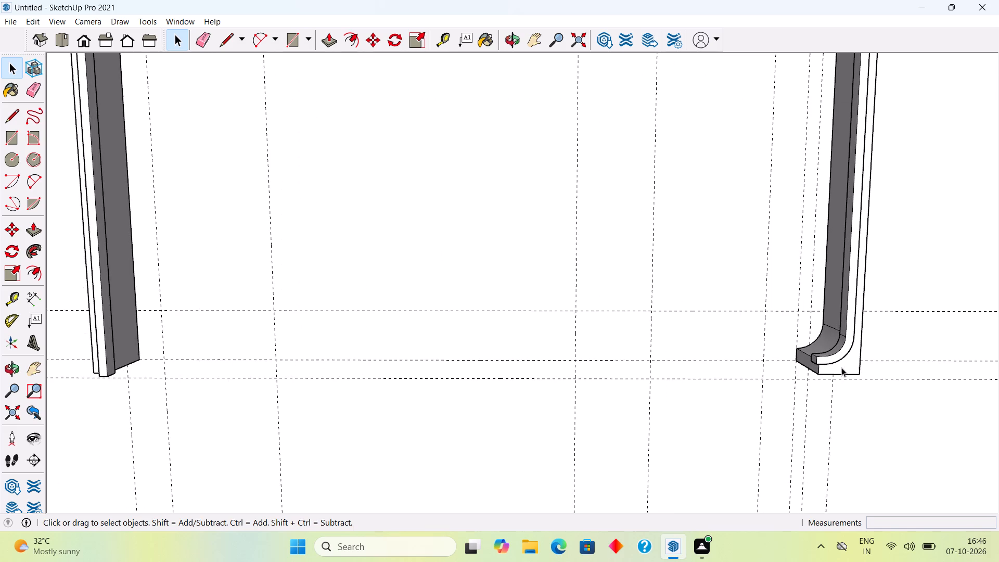
scroll(842, 357, "up", 1)
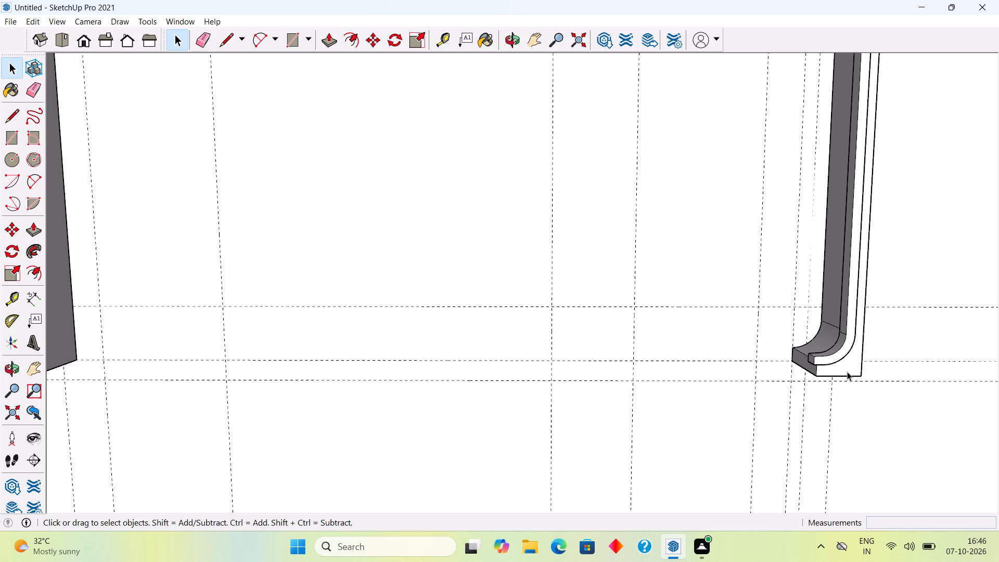
scroll(847, 372, "down", 2)
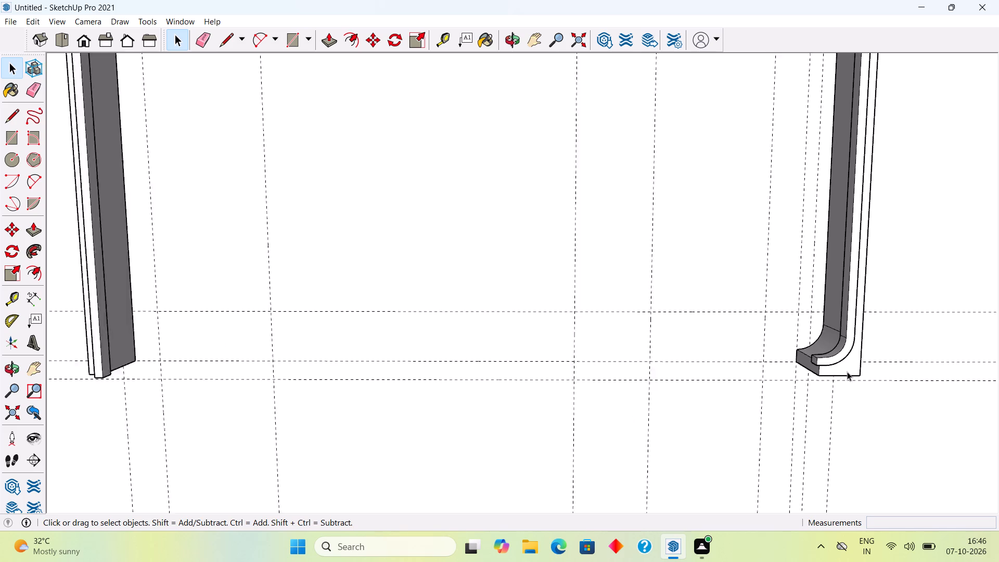
scroll(847, 372, "down", 3)
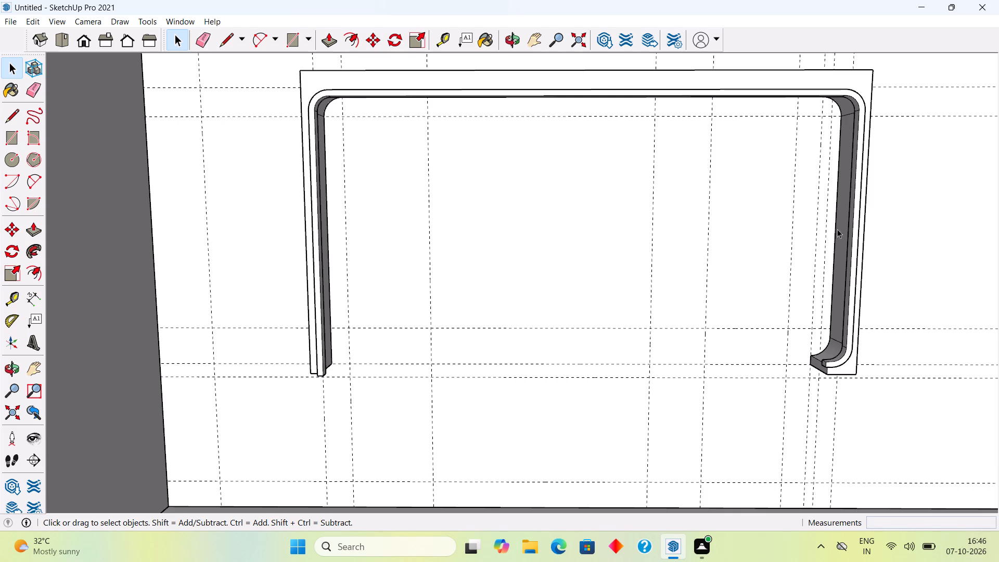
middle_click_drag(871, 173, 844, 217)
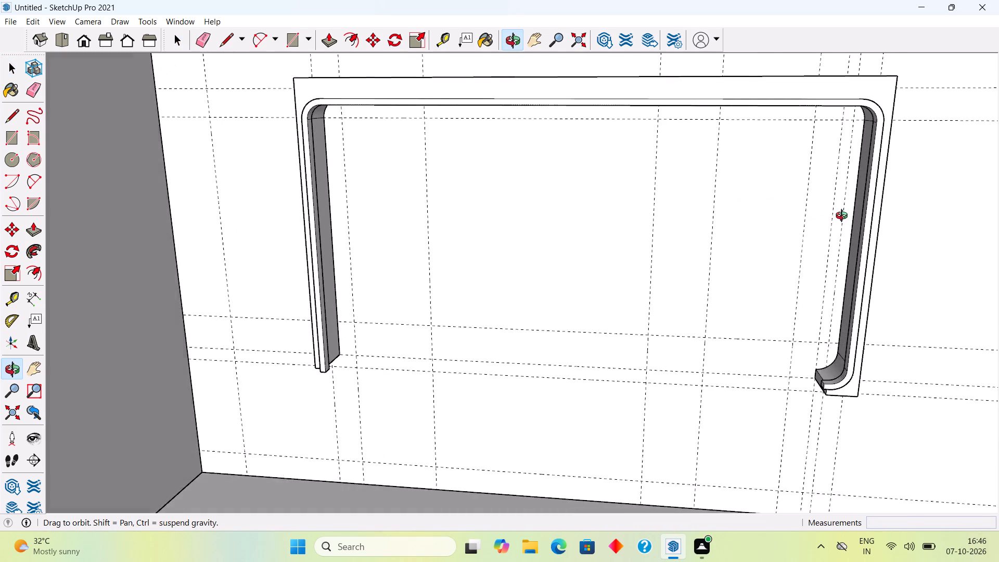
Undo the frame's raised inner lip and its front-face offset edges, back to the plain extruded frame.
middle_click_drag(844, 217, 870, 225)
scroll(870, 225, "down", 3)
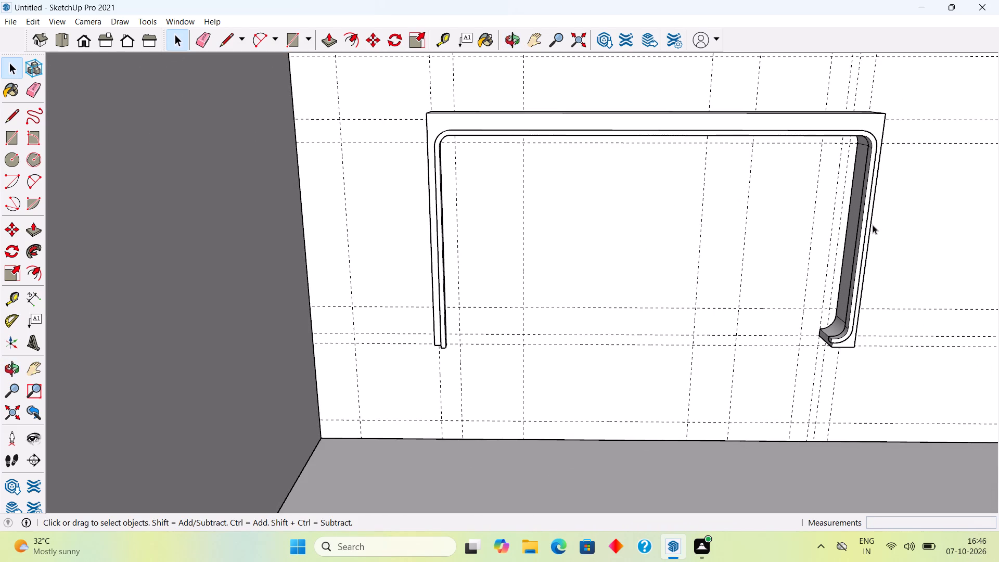
key("ctrl+z")
key("ctrl+z")
key("ctrl+z")
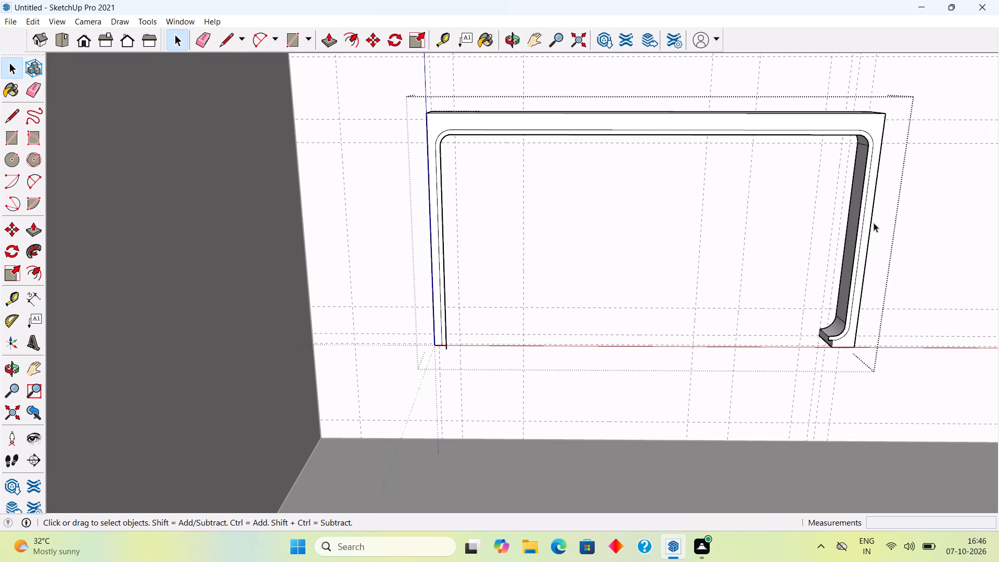
key("ctrl+z")
key("ctrl+z")
key("ctrl+z")
key("ctrl+z")
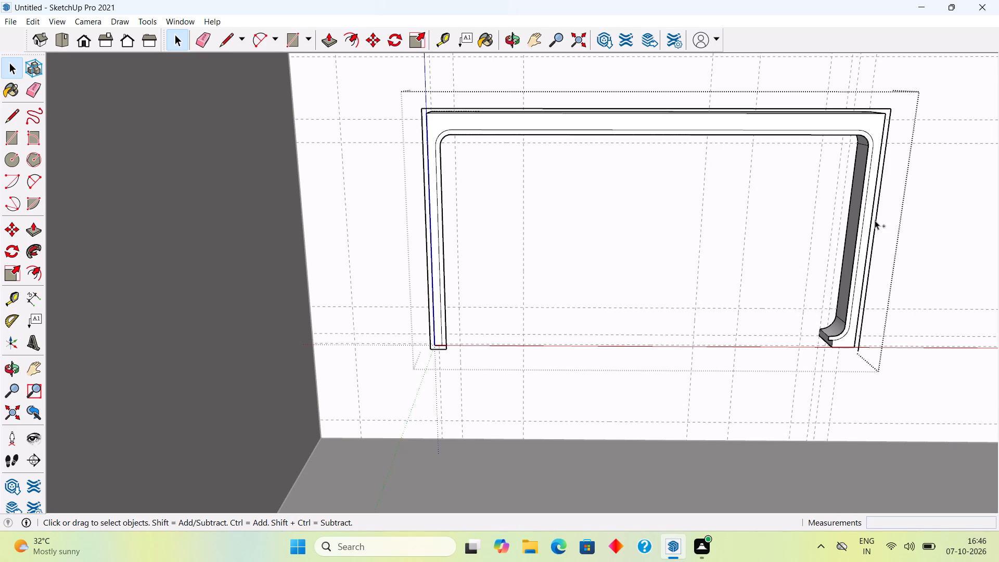
key("ctrl+z")
key("ctrl+z")
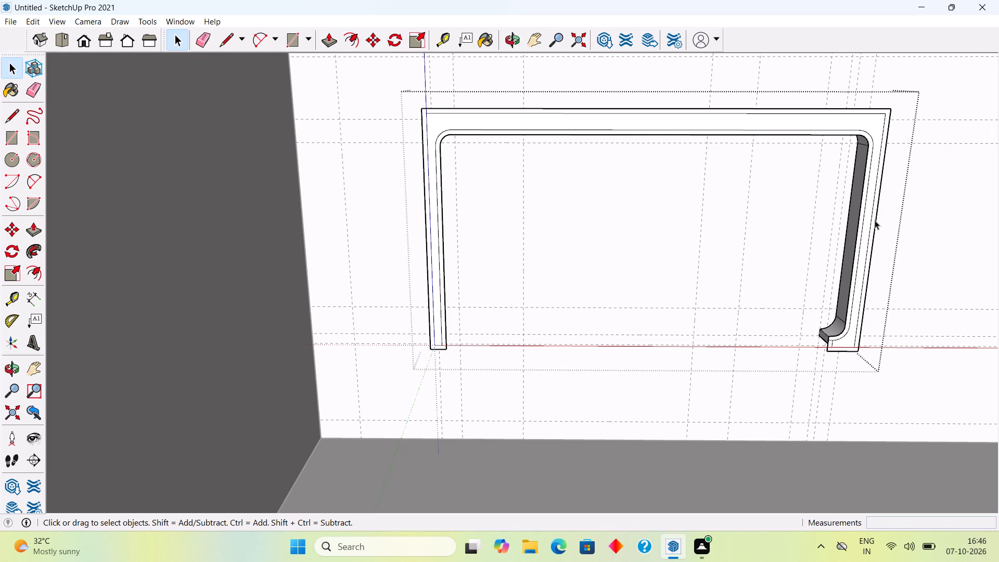
key("ctrl+z")
key("ctrl+z")
key("ctrl+z")
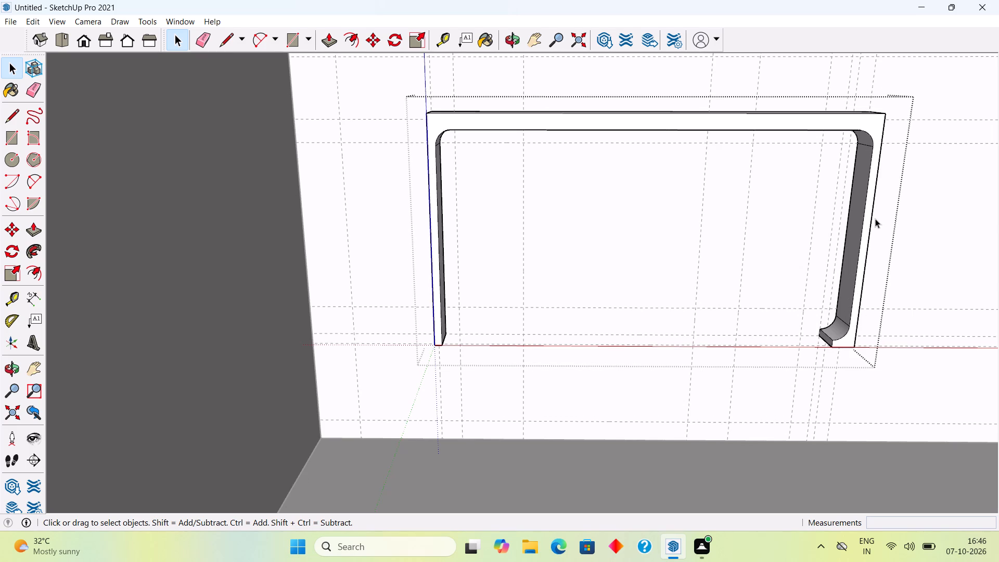
Undo the frame's grouping and extrusion, back to the flat open-bottom frame face on the rear wall.
middle_click_drag(874, 208, 776, 188)
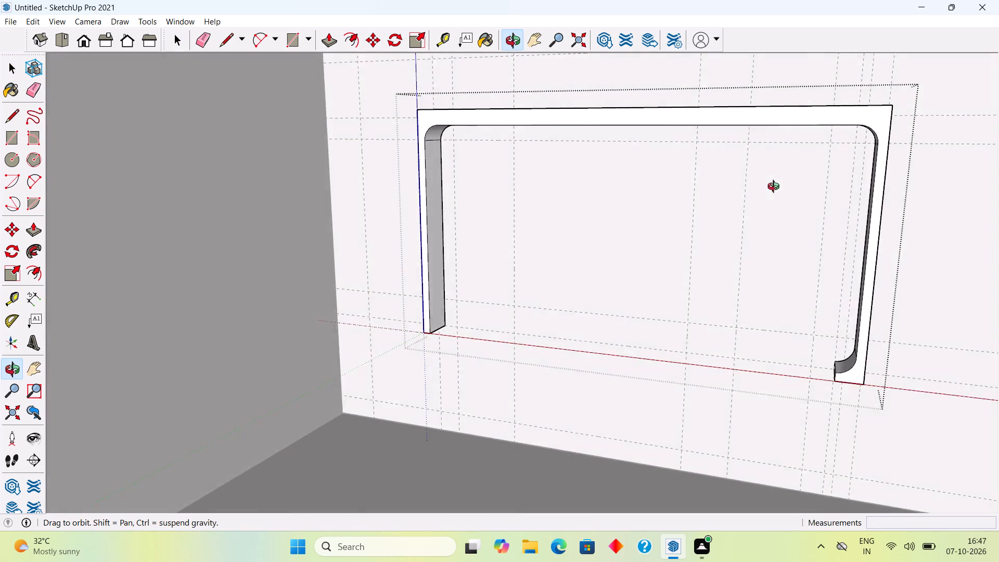
middle_click_drag(776, 188, 820, 190)
key("ctrl+z")
left_click(824, 190, "ctrl")
key("ctrl+z")
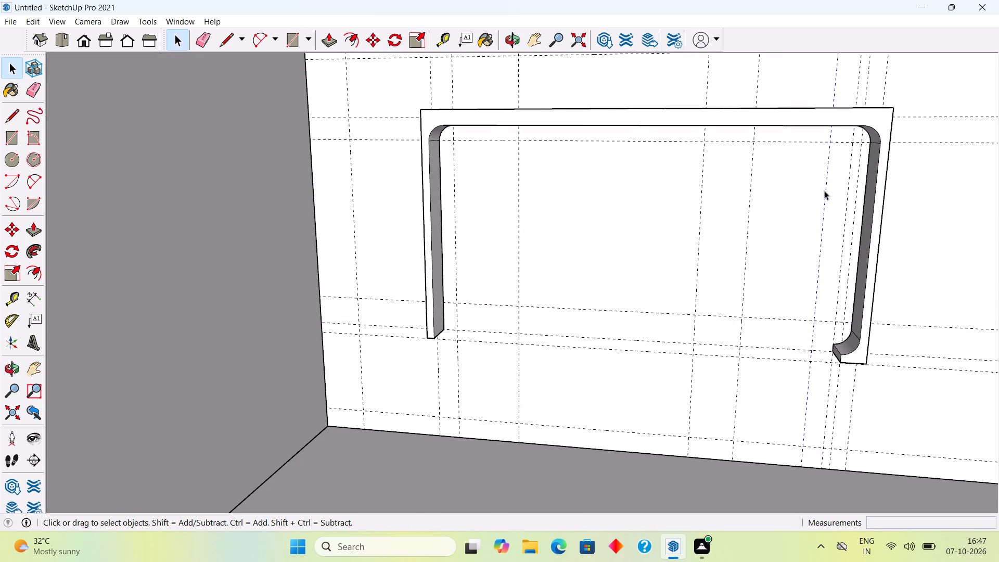
key("ctrl+z")
key("ctrl+z")
key("ctrl+z")
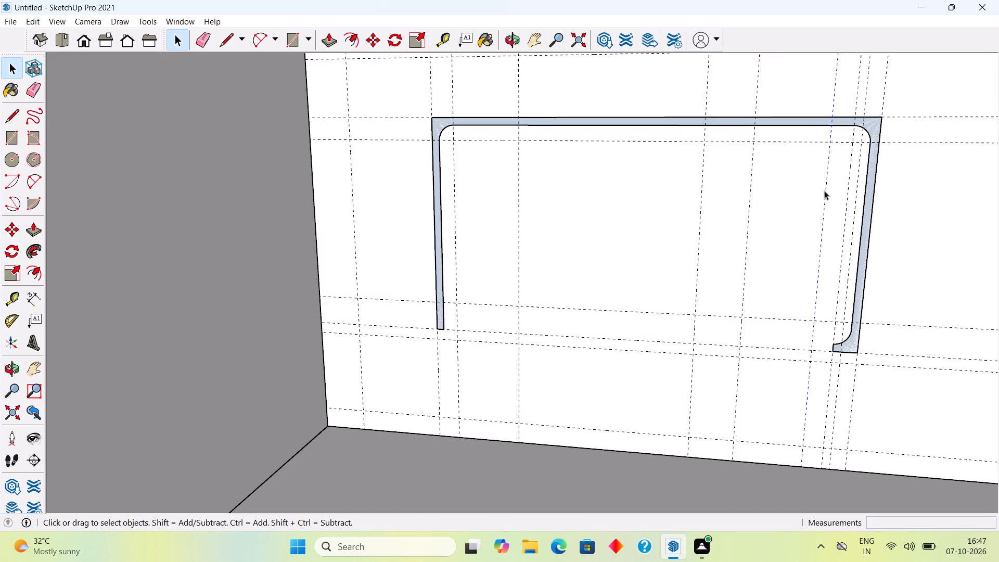
Undo the frame's cut-out opening and rounded inner corners, back to the rectangle with a square-cornered inner offset.
key("ctrl+z")
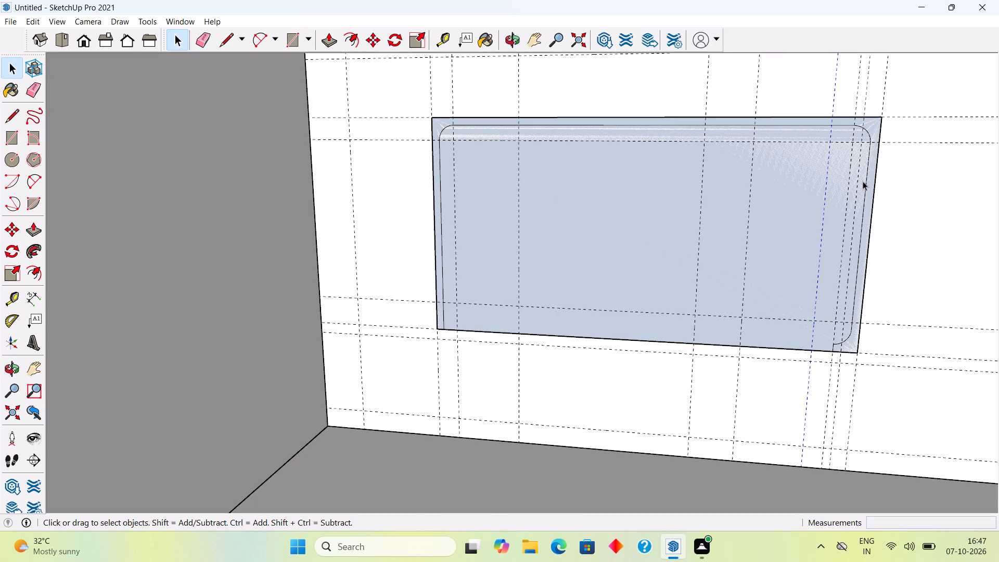
key("ctrl+z")
key("ctrl+z")
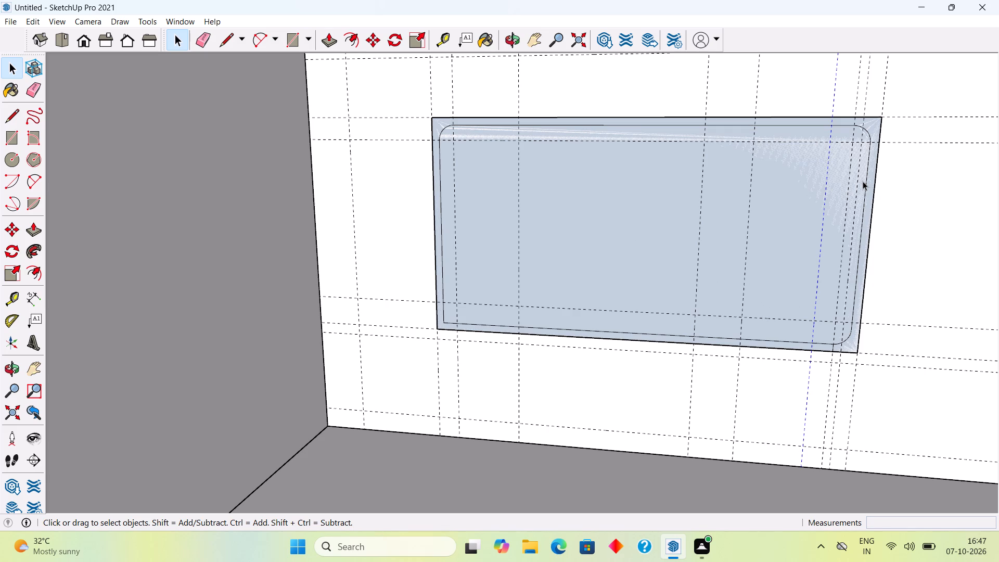
key("ctrl+z")
key("ctrl+z")
key("ctrl+z")
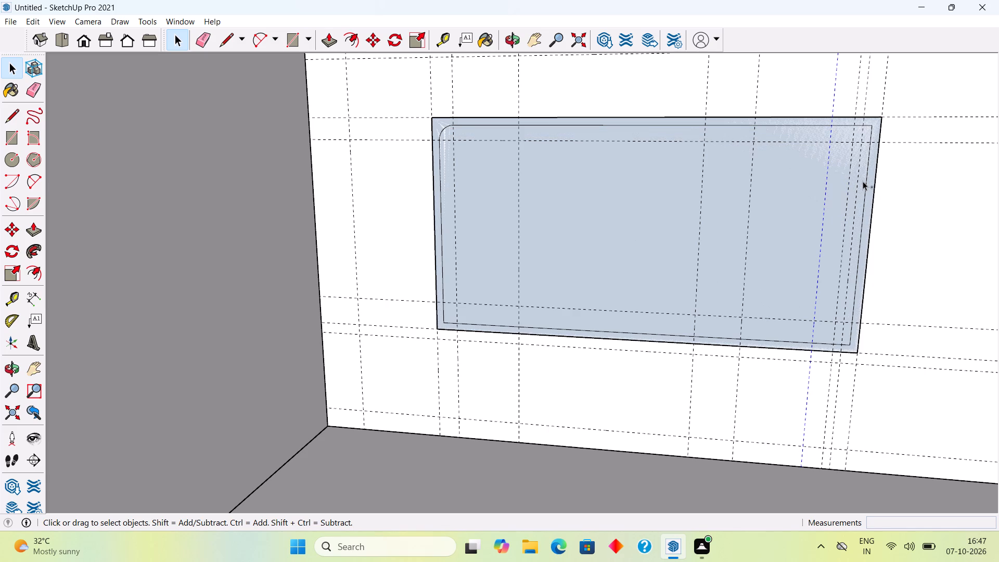
key("ctrl+z")
key("ctrl+z")
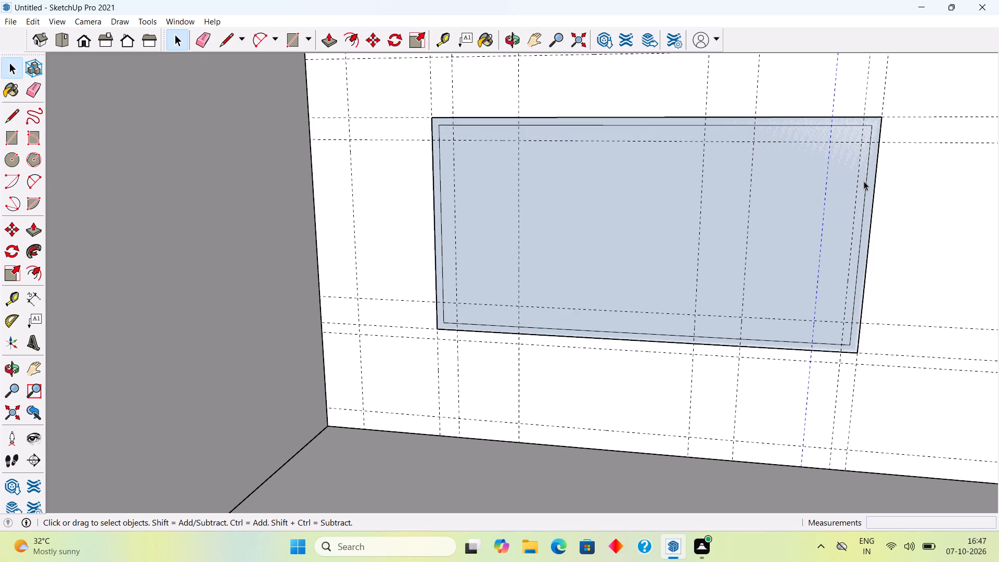
Undo the corner guides and the inner offset, back to the plain rectangle on the rear wall.
key("ctrl+z")
key("ctrl+z")
key("ctrl+z")
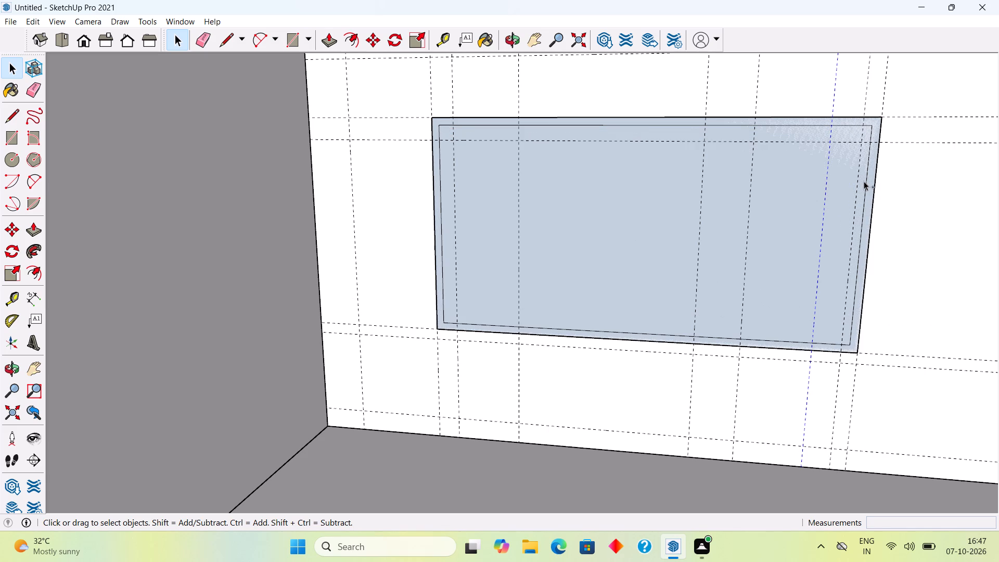
key("ctrl+z")
key("ctrl+z")
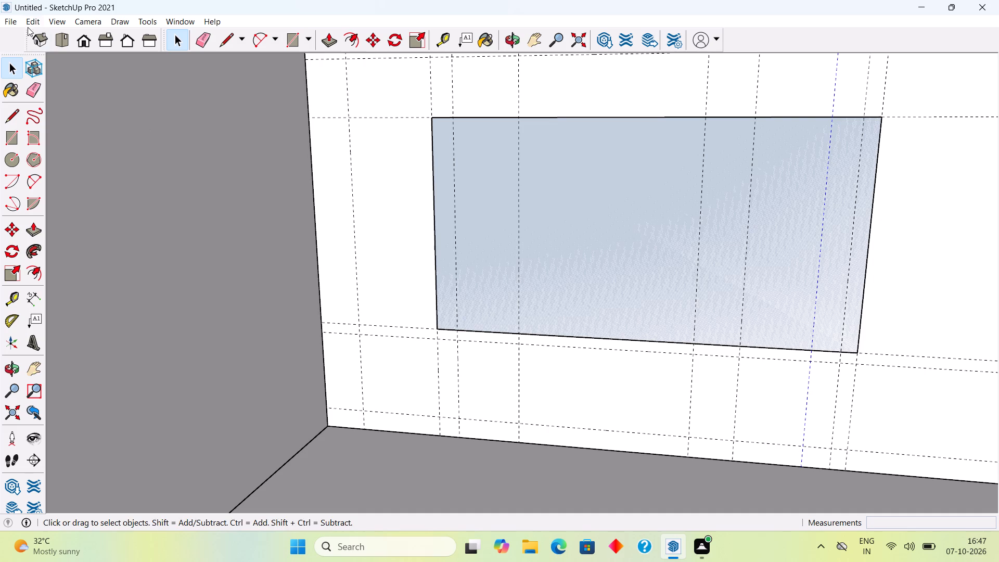
Delete all construction guides from the model.
left_click(29, 23)
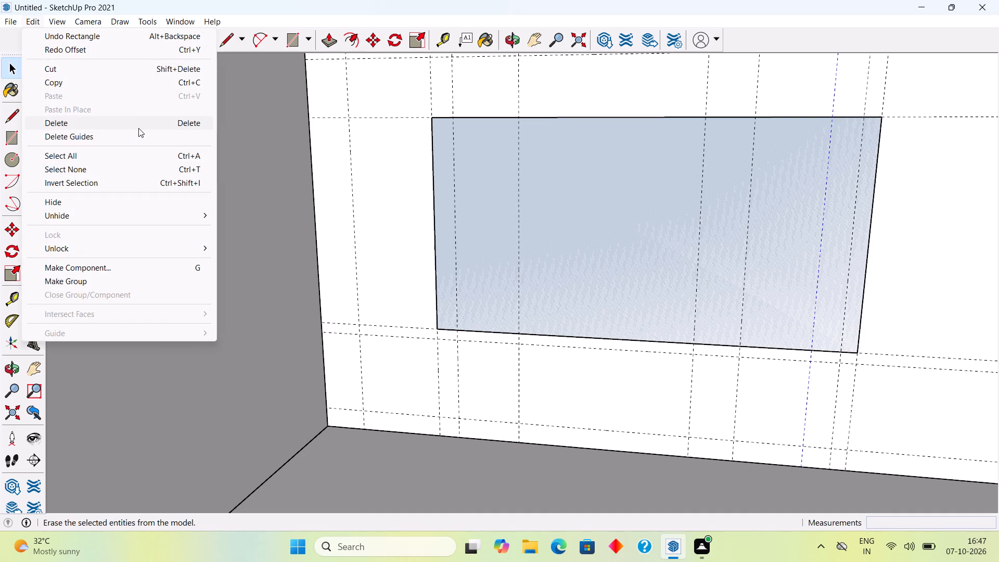
left_click(147, 139)
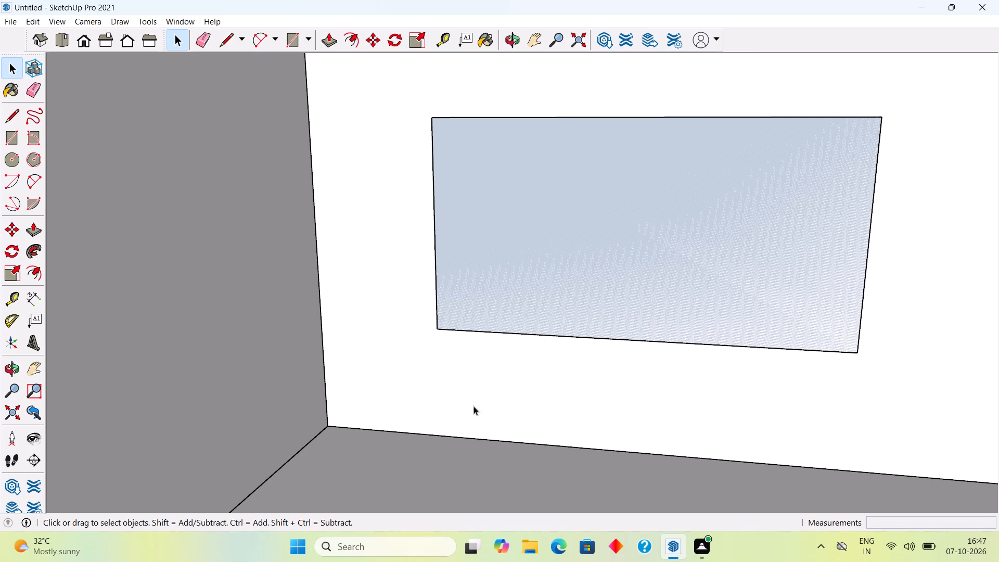
middle_click_drag(552, 410, 601, 381)
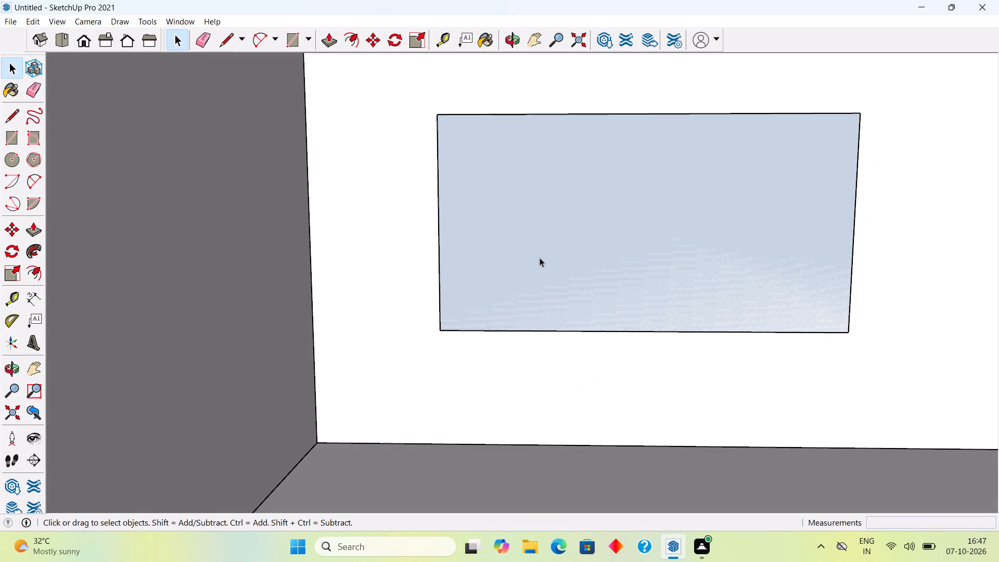
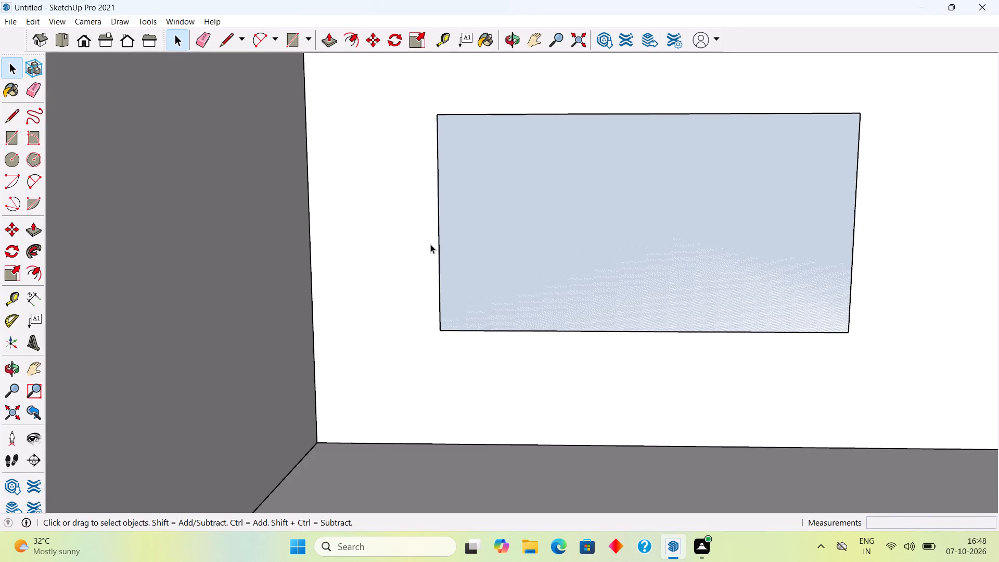
Offset the plain rectangle on the rear wall inward by 3".
key("f")
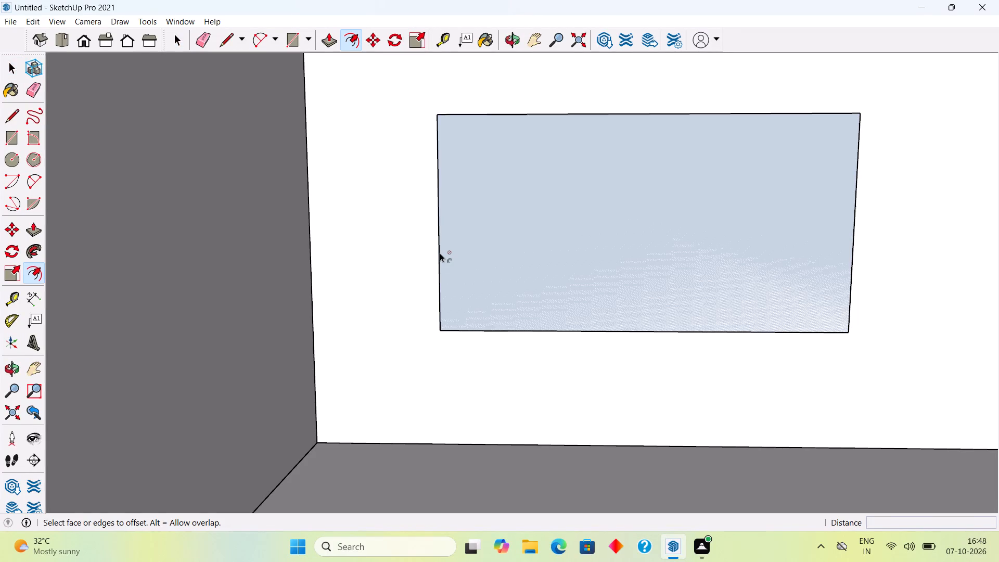
left_click(445, 303)
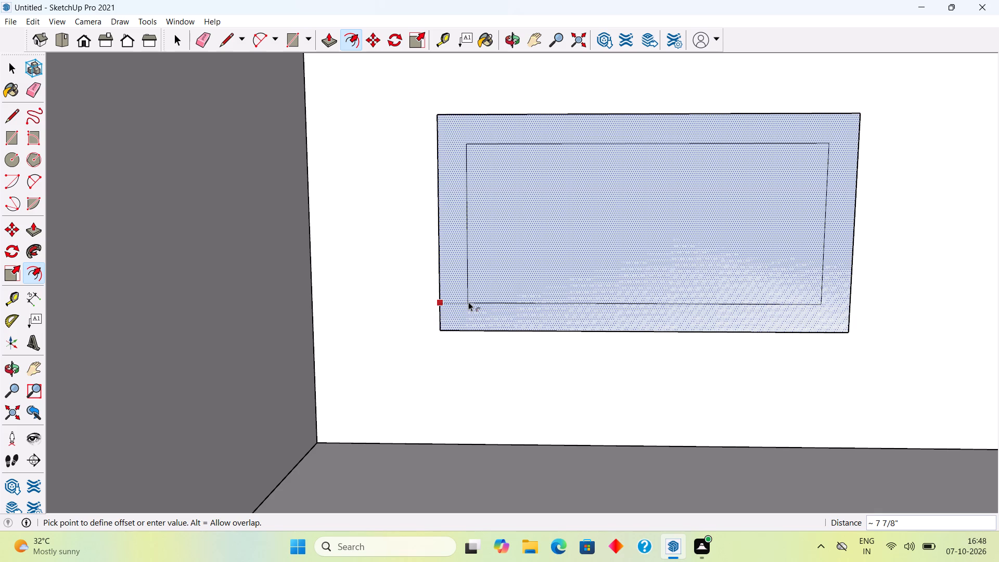
type("3\"")
key("Return")
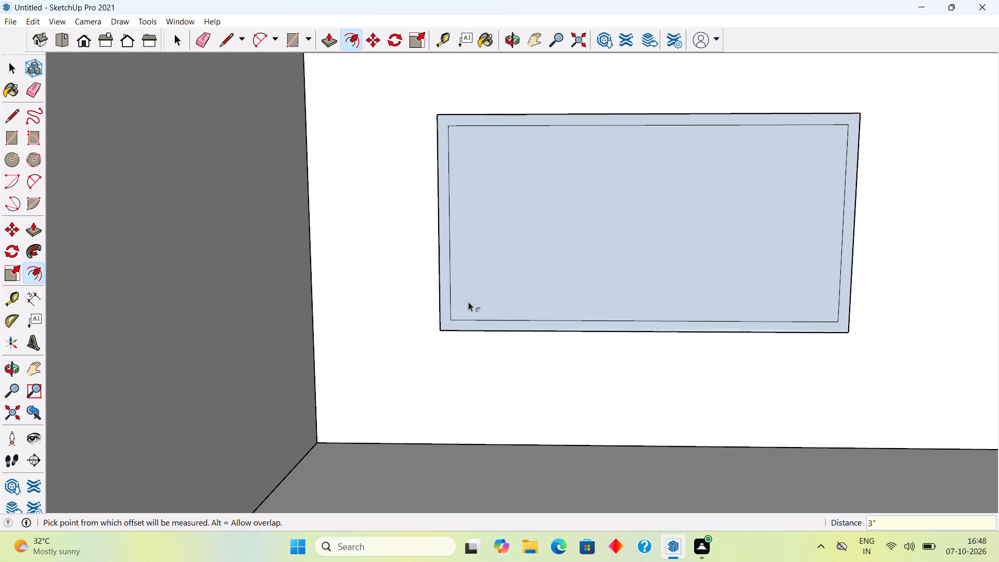
key("space")
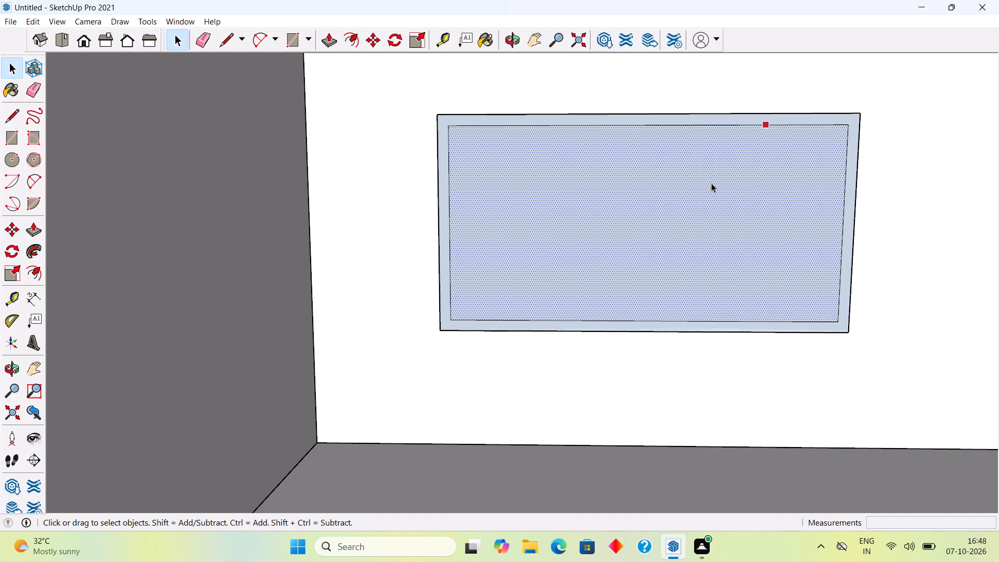
Place guides 6" inside the inner rectangle's left and top edges.
key("t")
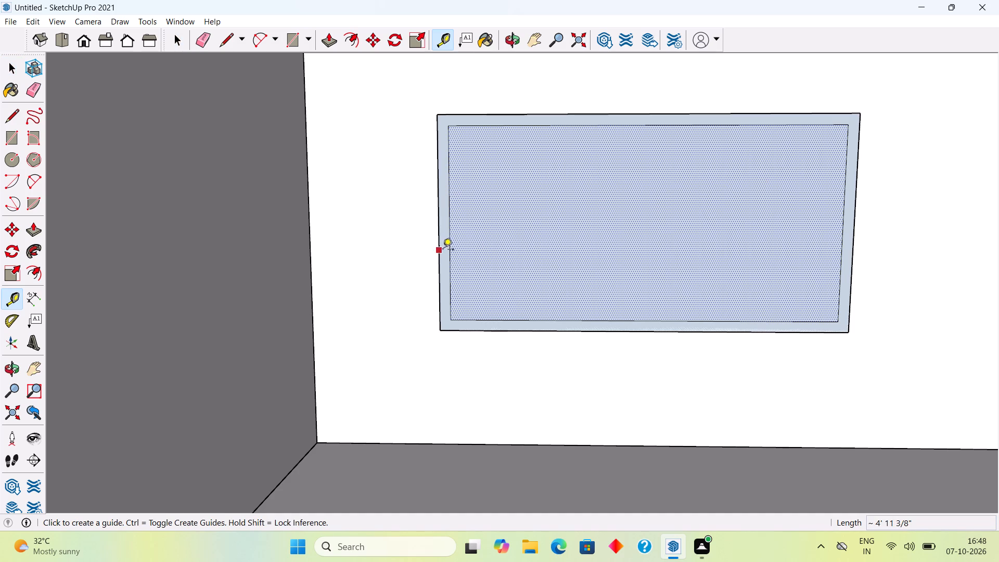
left_click(450, 237)
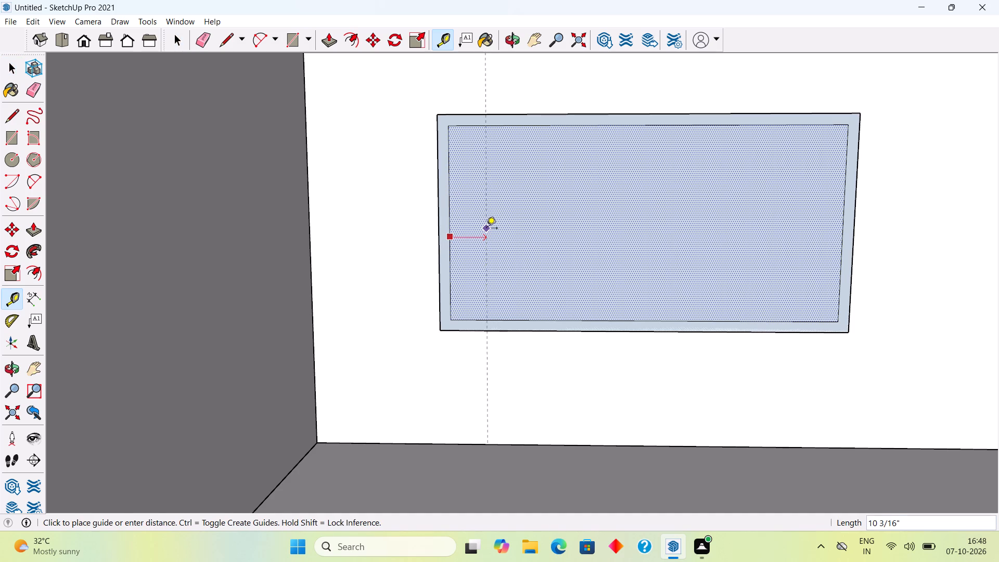
type("6\"")
key("Return")
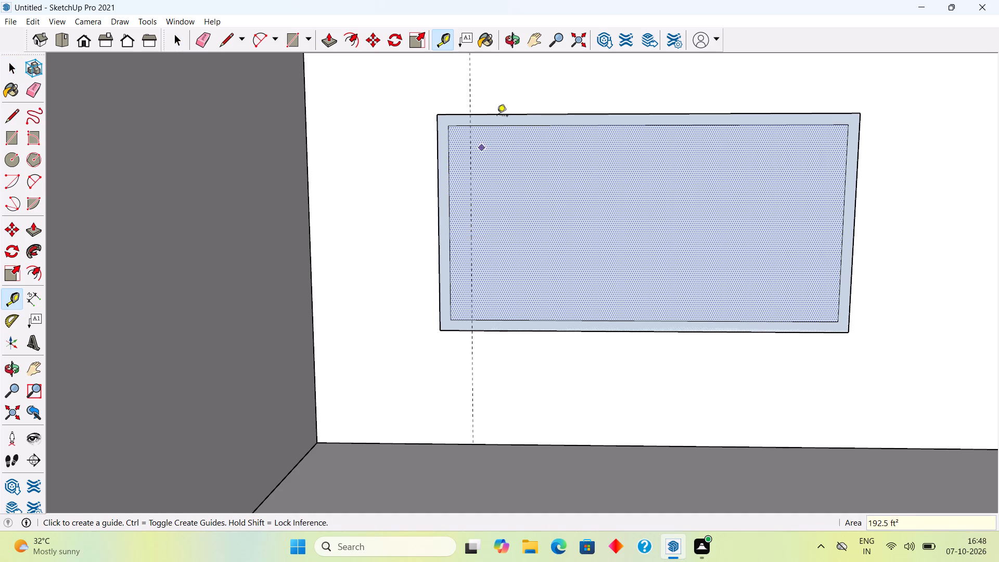
left_click(501, 129)
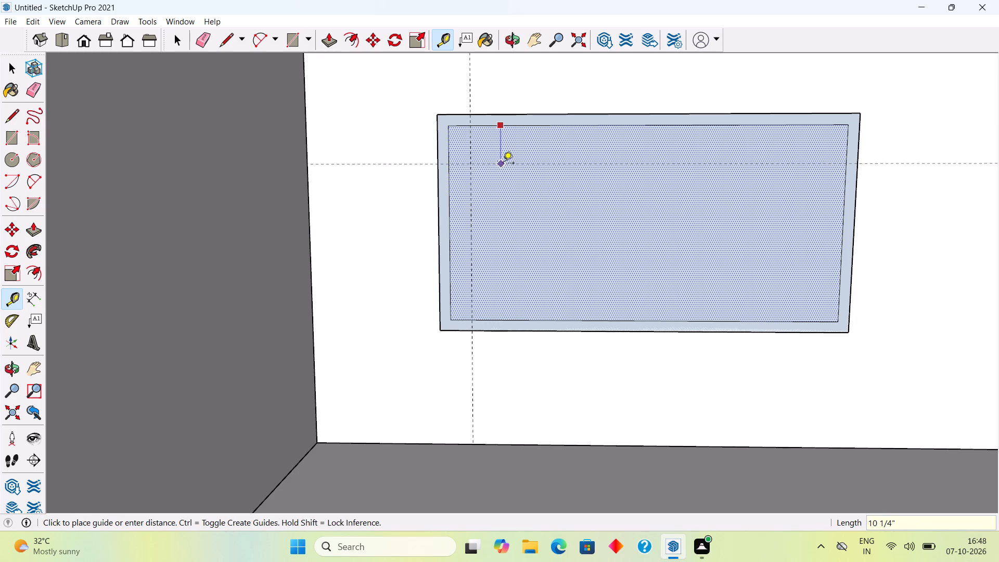
type("6\"")
key("Return")
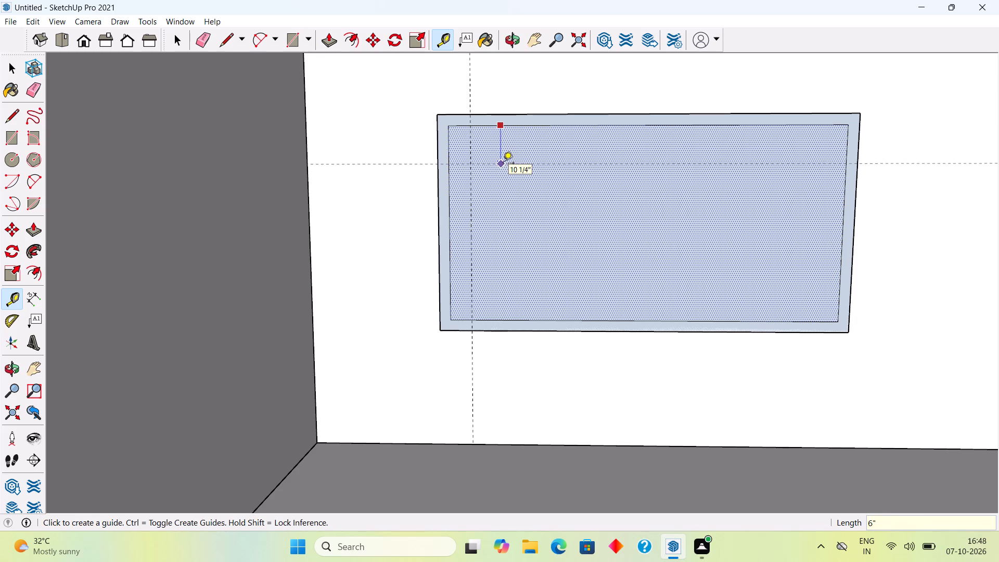
Round the inner rectangle's upper-left corner with a tangent arc between the two 6" guides.
key("a")
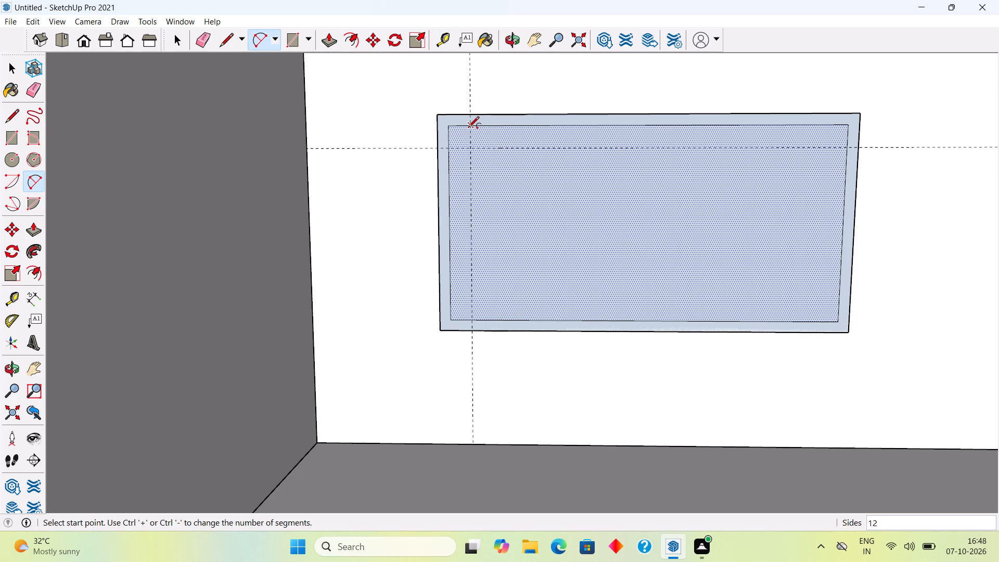
left_click(468, 128)
double_click(452, 150)
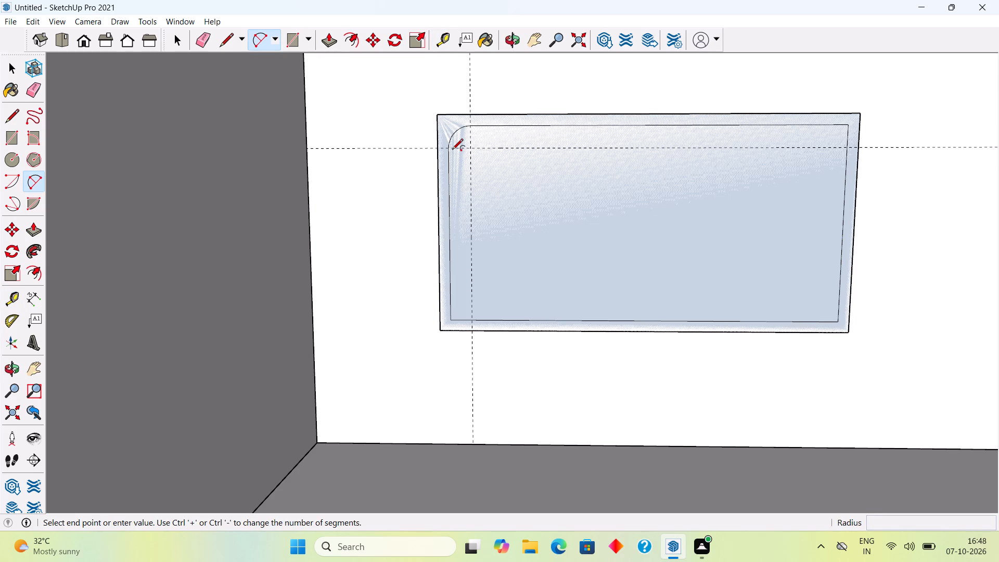
key("space")
Place guides 1' inside the outer rectangle's right and top edges.
scroll(854, 154, "up", 3)
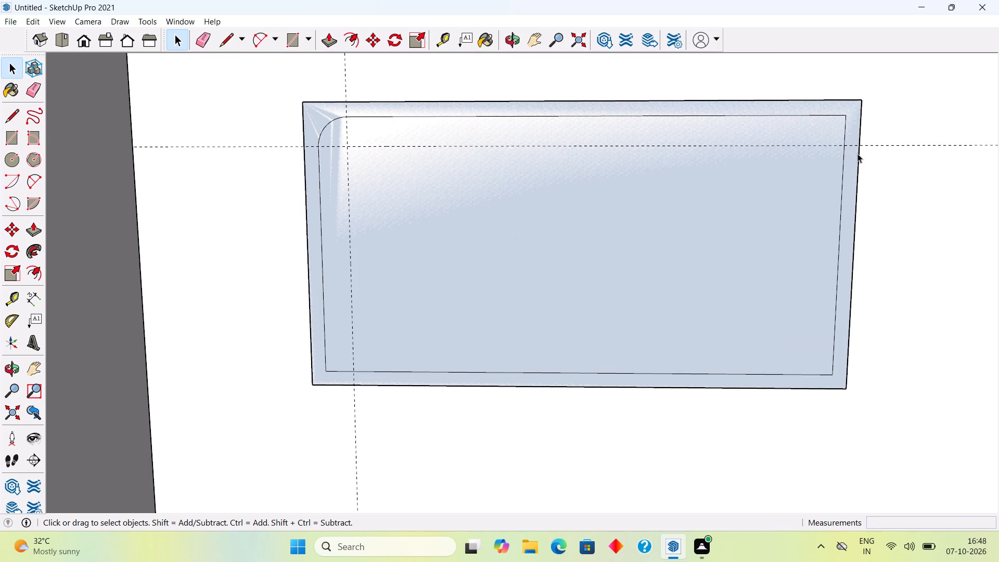
key("t")
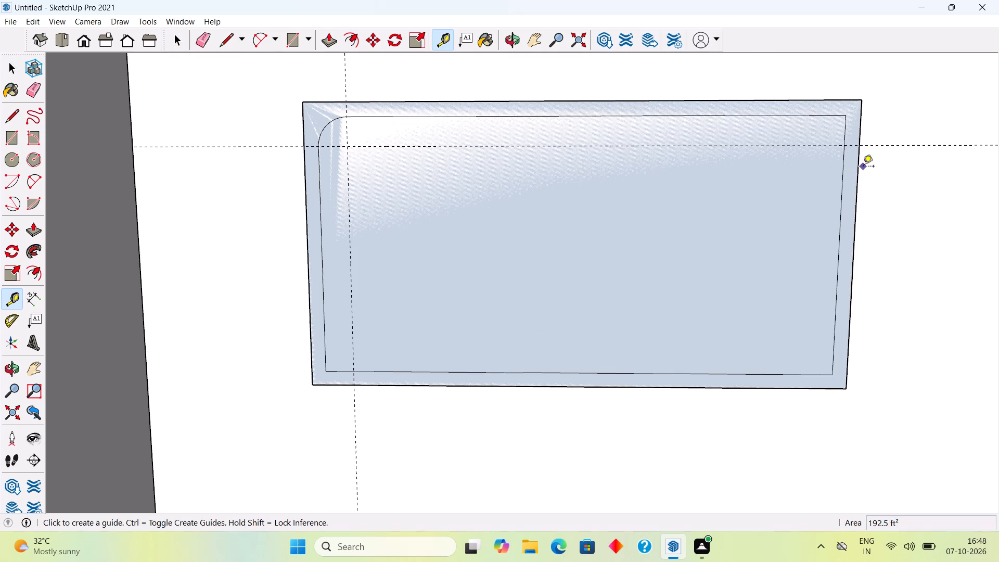
left_click(858, 174)
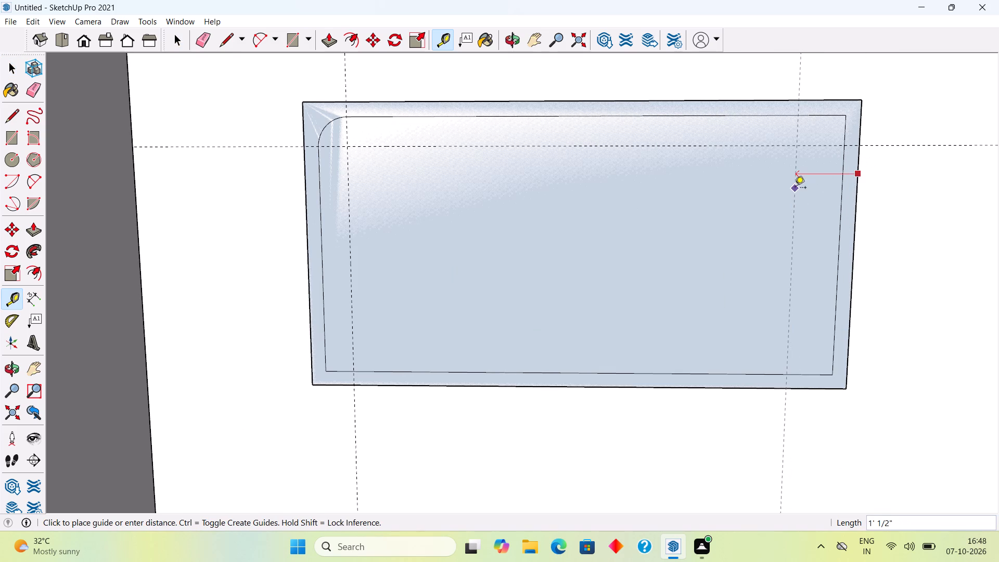
type("1'")
key("Return")
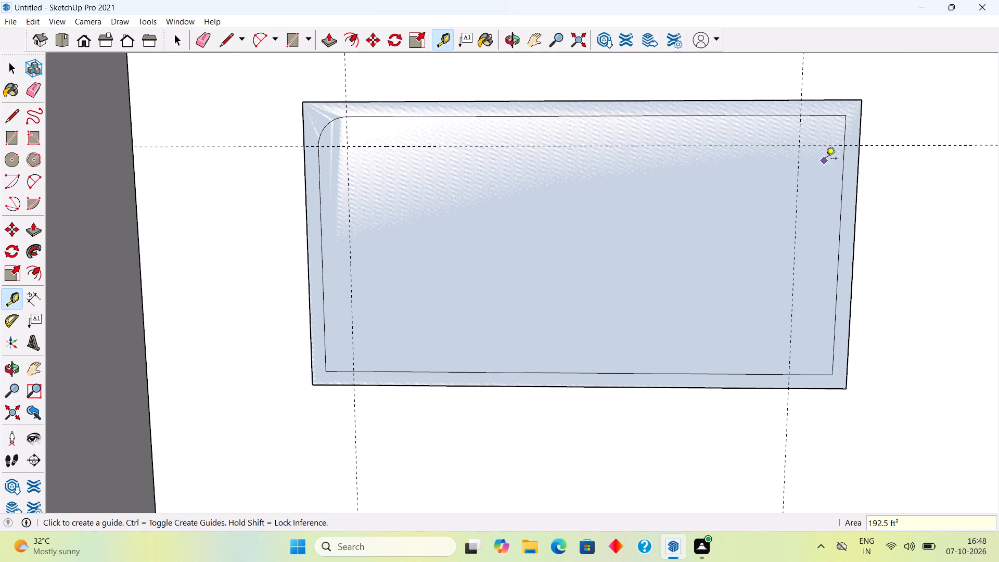
left_click(829, 99)
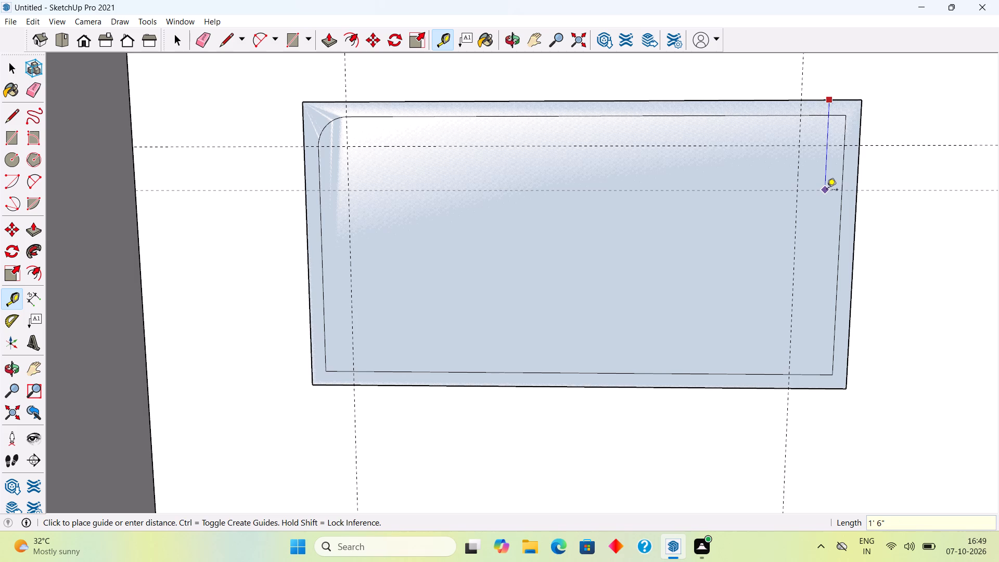
key("1")
key("apostrophe")
key("Return")
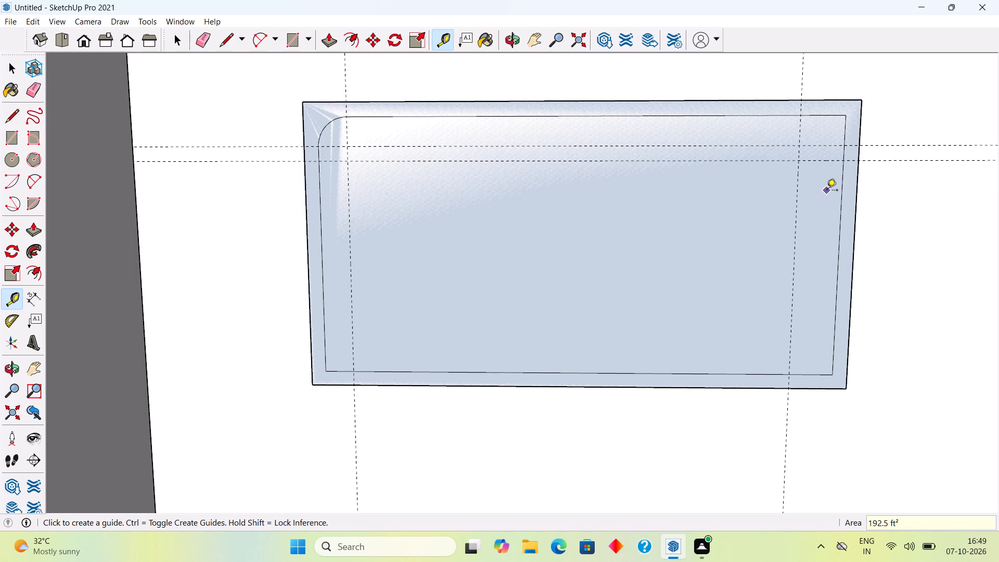
Round the outer rectangle's upper-right corner with a tangent arc between the two 1' guides.
key("a")
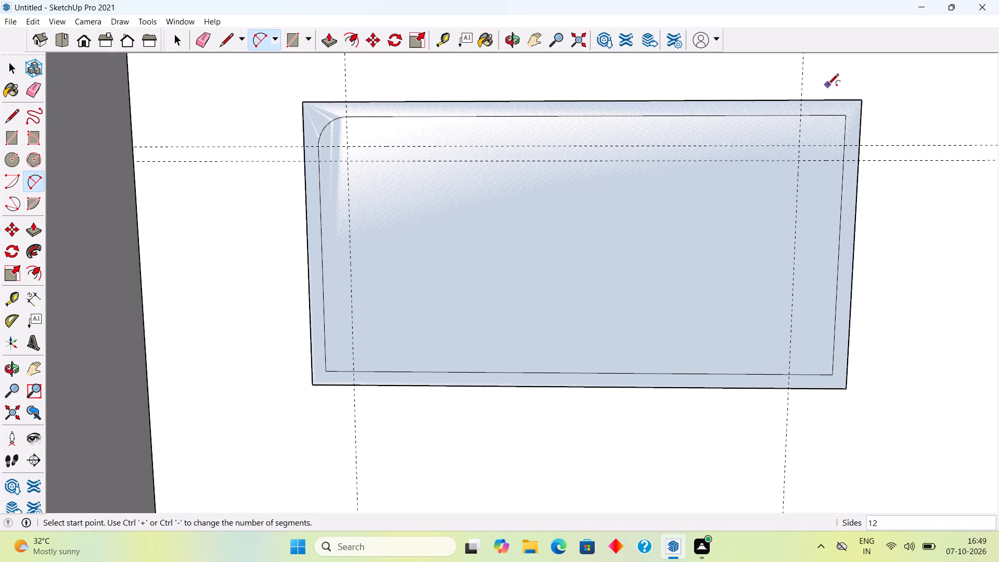
left_click(804, 100)
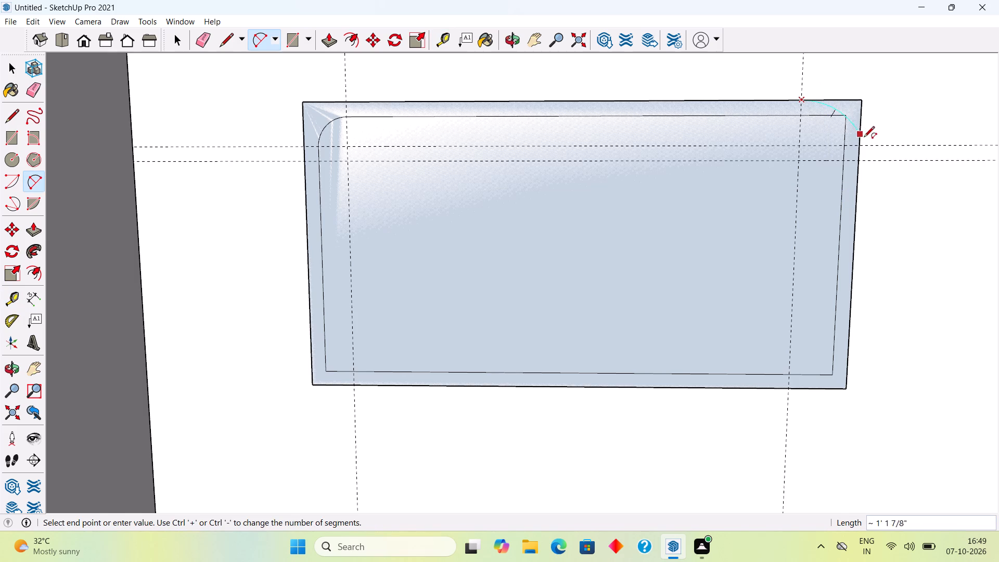
double_click(858, 164)
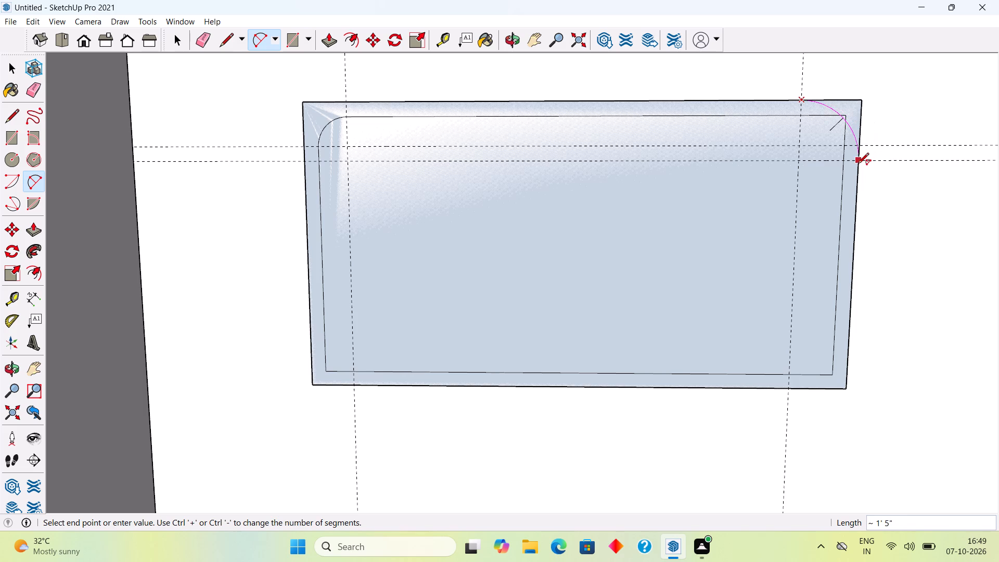
key("space")
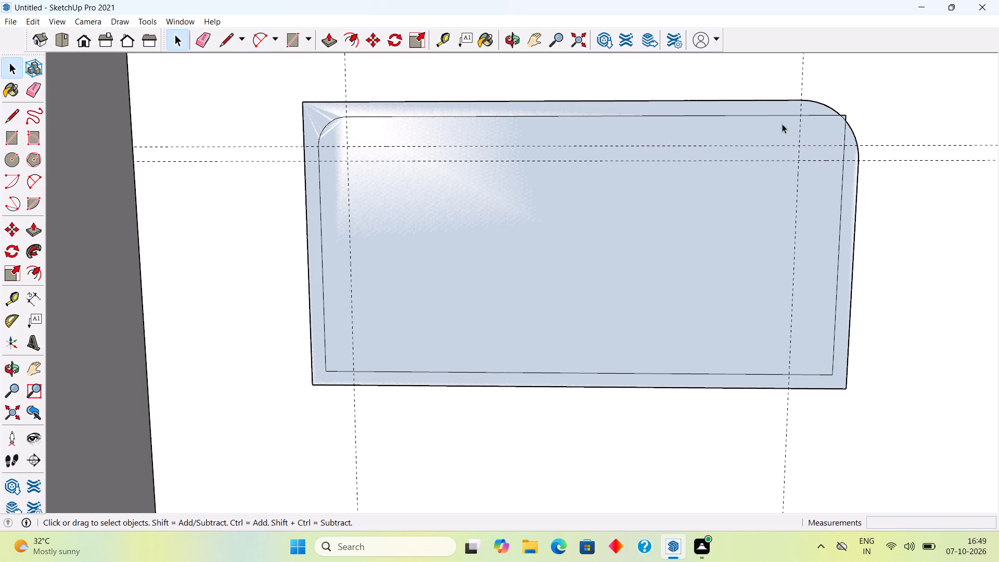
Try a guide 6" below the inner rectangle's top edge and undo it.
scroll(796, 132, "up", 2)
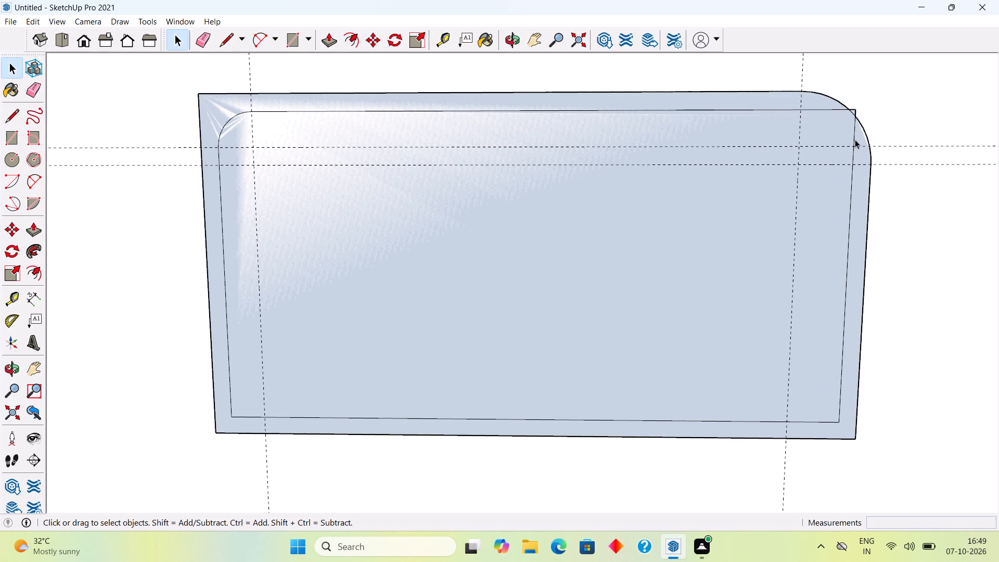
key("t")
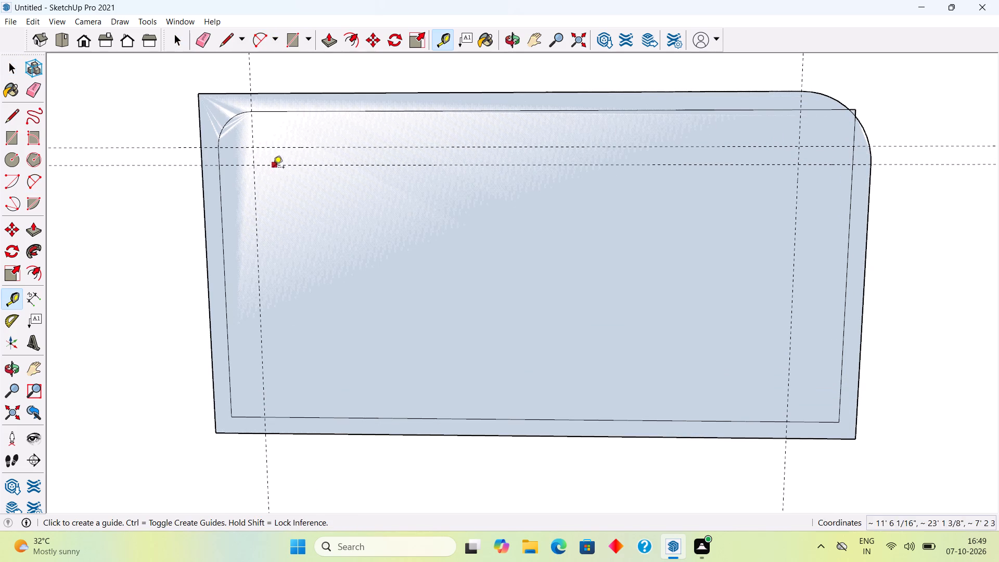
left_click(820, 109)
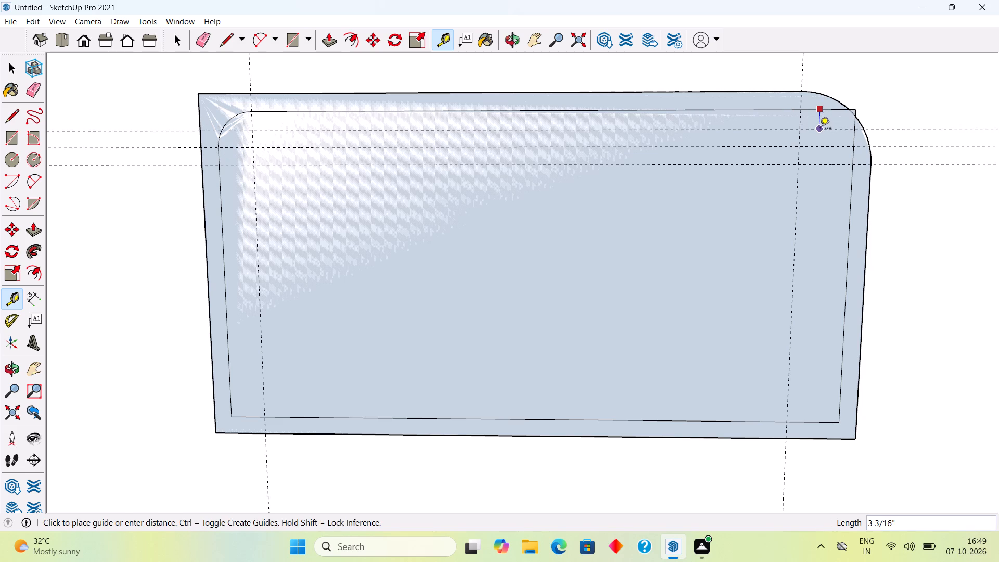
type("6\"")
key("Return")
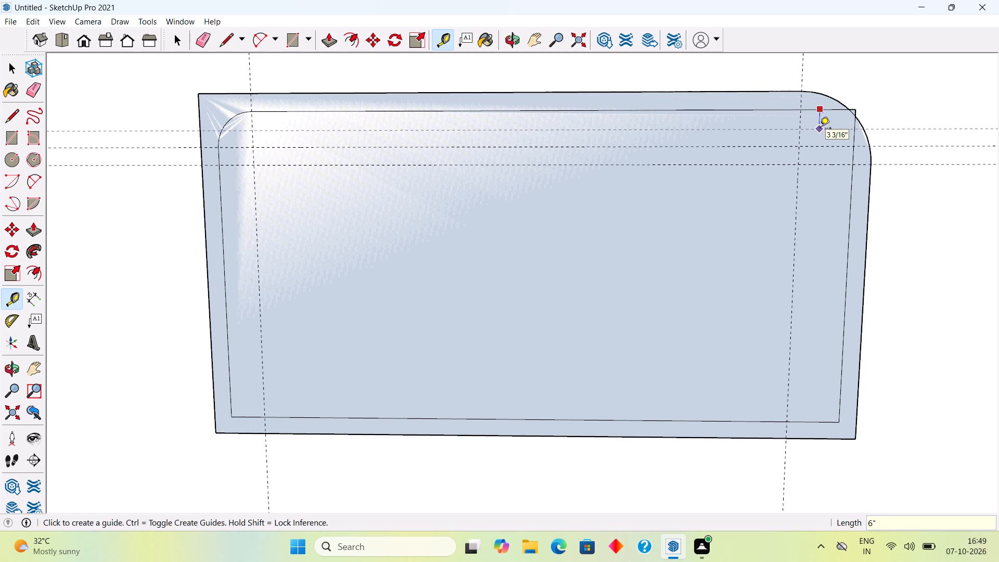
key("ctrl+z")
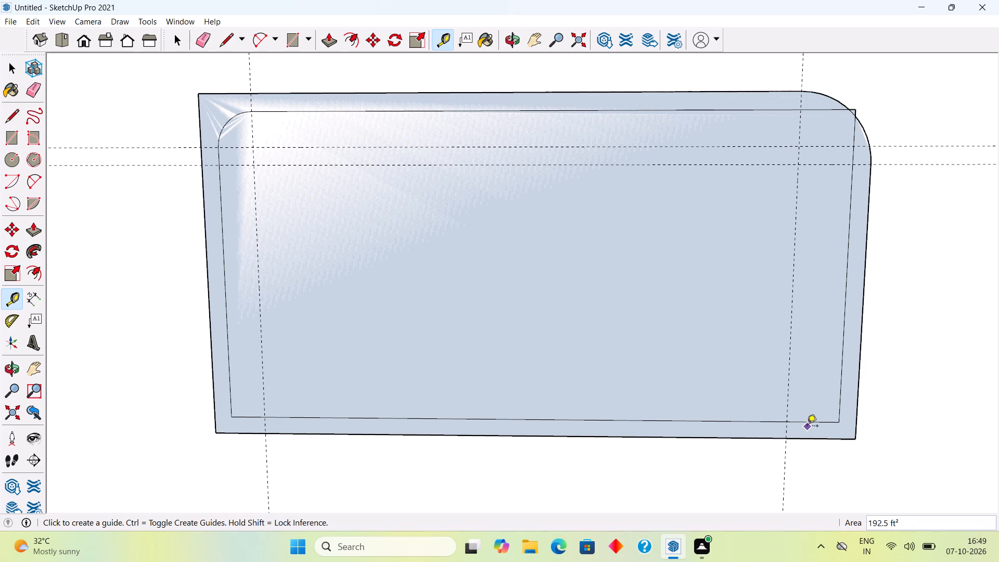
Round the outer rectangle's lower-right corner with a tangent arc, using a new guide 1' above its bottom edge.
left_click(741, 440)
type("1'")
key("Return")
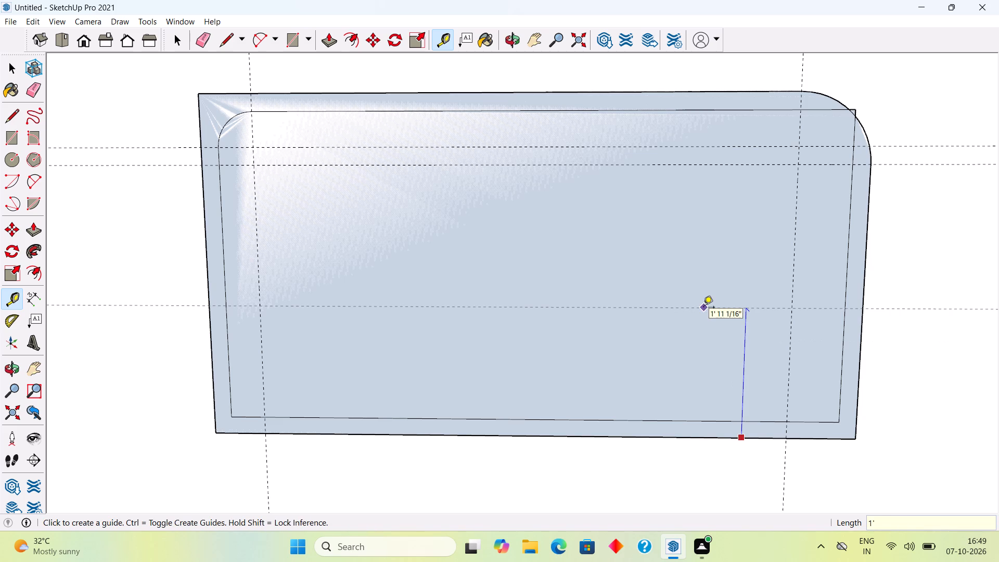
key("a")
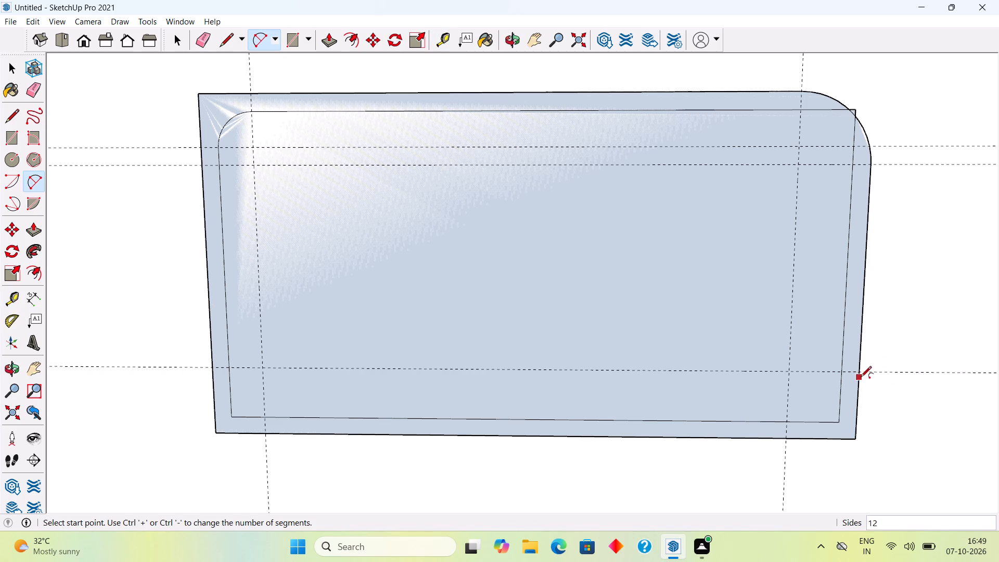
left_click(860, 372)
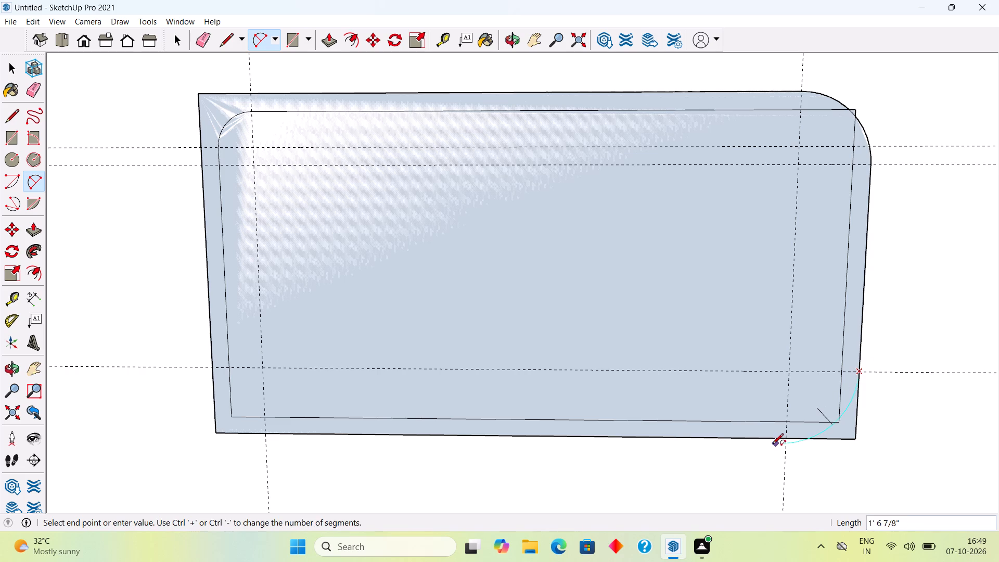
left_click(789, 439)
left_click(789, 439)
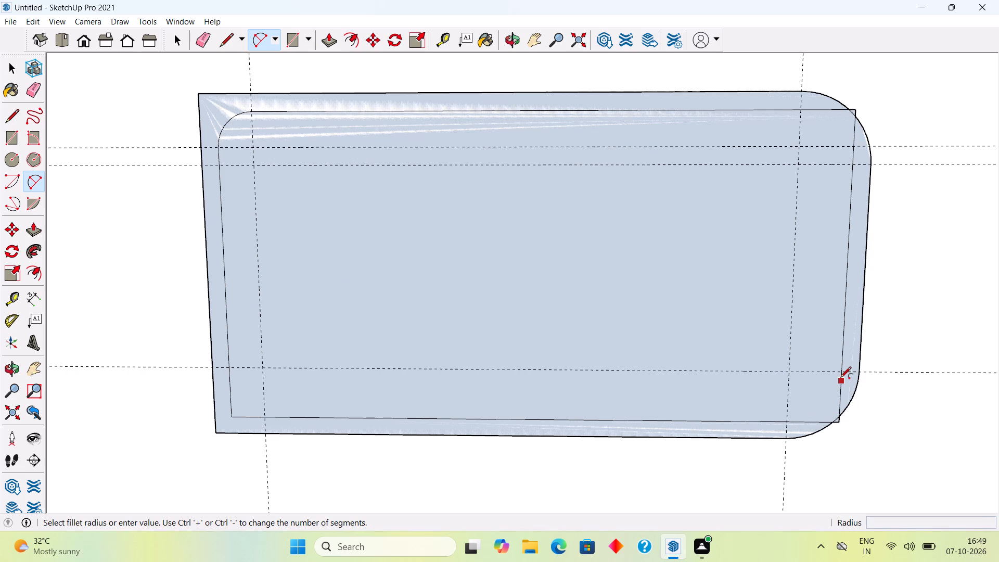
key("space")
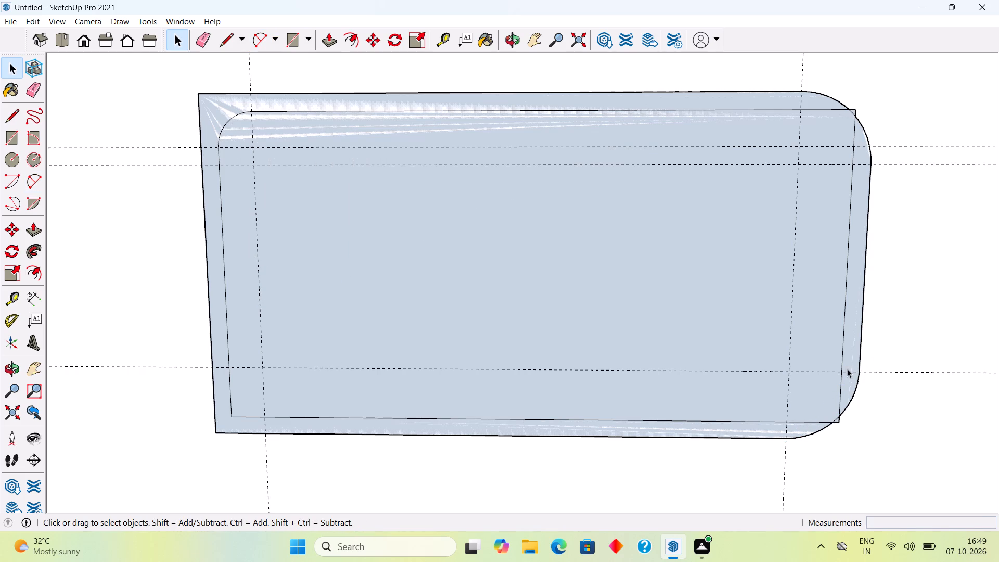
Delete the three horizontal guides and the vertical guide near the outer rectangle's right edge.
left_click(880, 371)
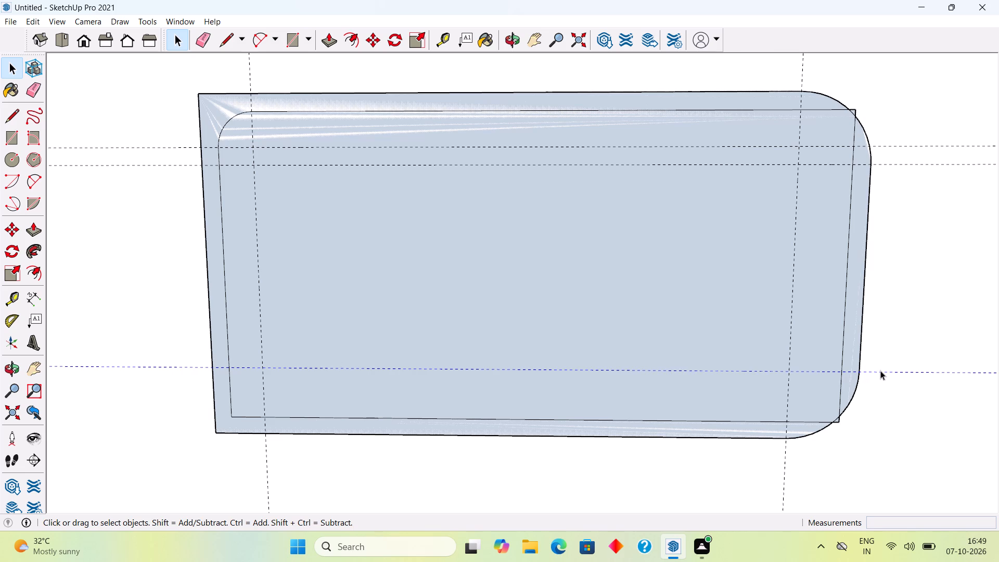
key("Delete")
left_click(930, 145)
key("Delete")
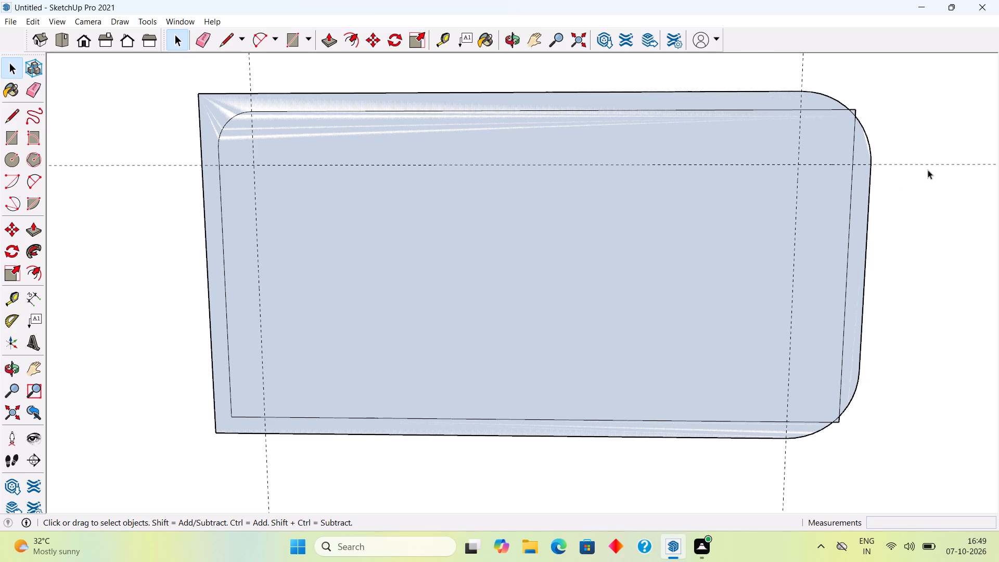
left_click(928, 165)
key("Delete")
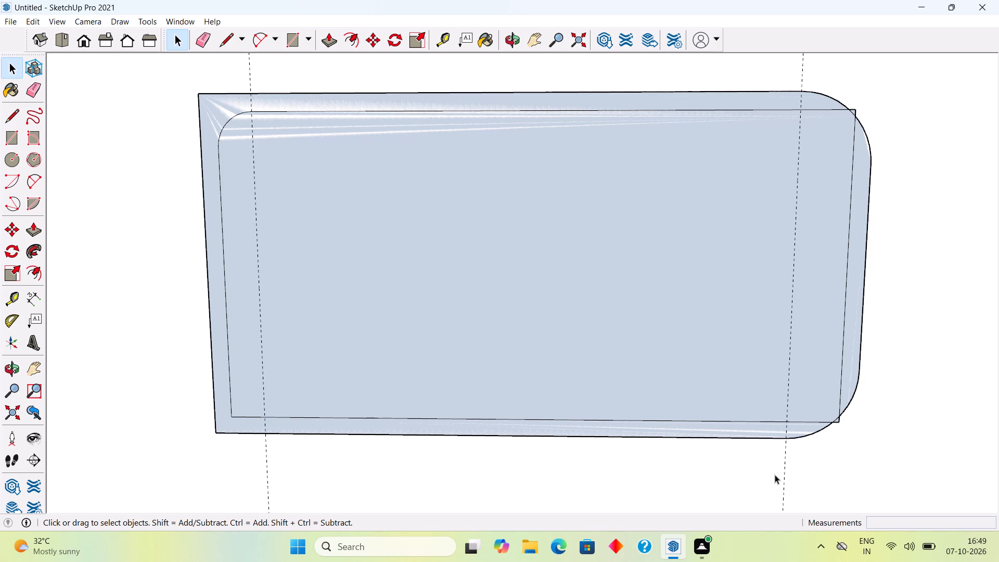
left_click(785, 474)
key("Delete")
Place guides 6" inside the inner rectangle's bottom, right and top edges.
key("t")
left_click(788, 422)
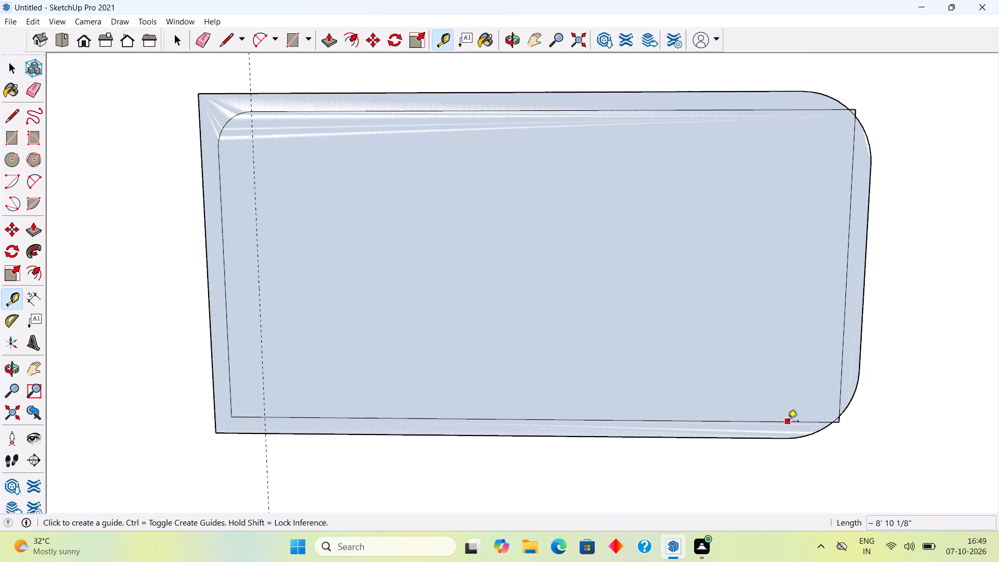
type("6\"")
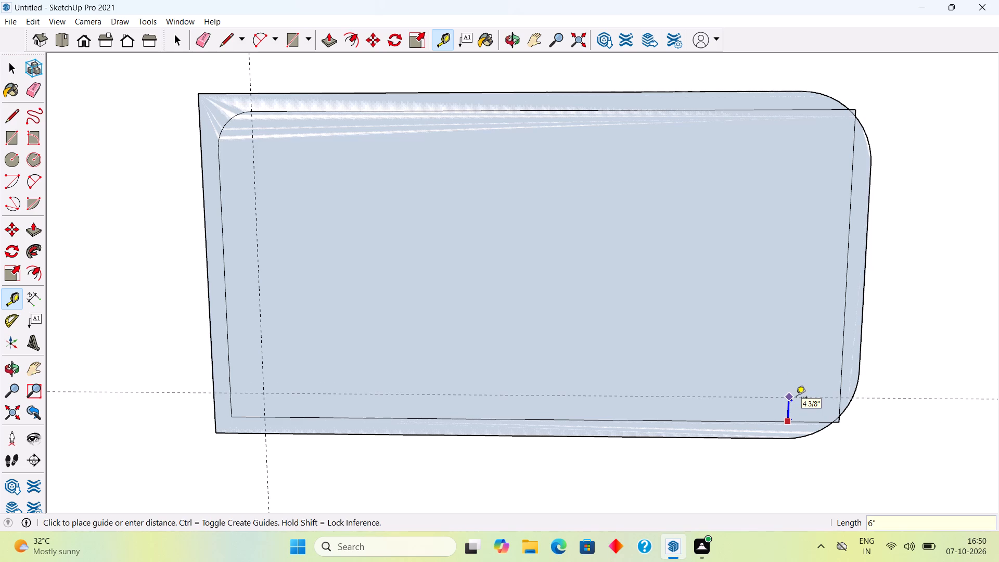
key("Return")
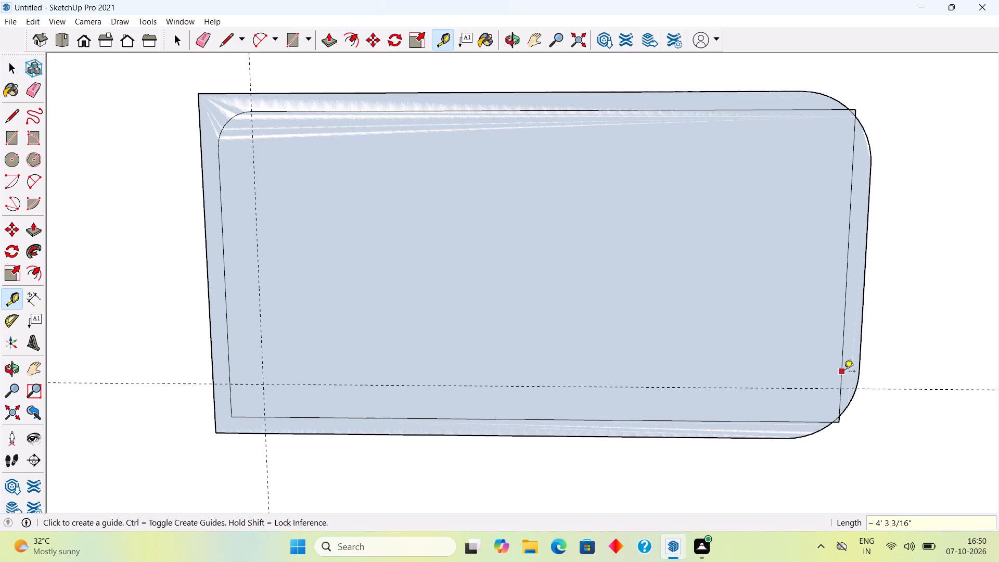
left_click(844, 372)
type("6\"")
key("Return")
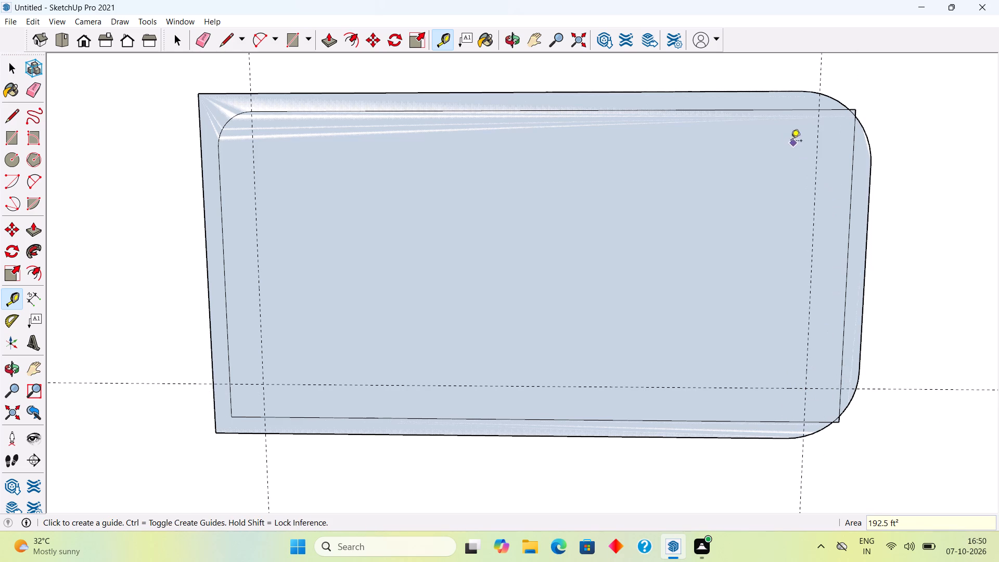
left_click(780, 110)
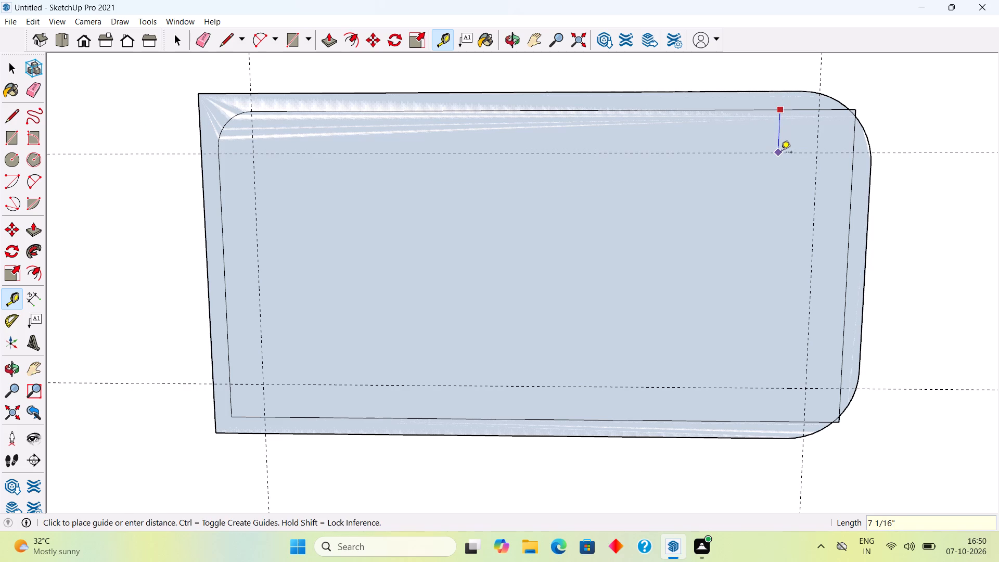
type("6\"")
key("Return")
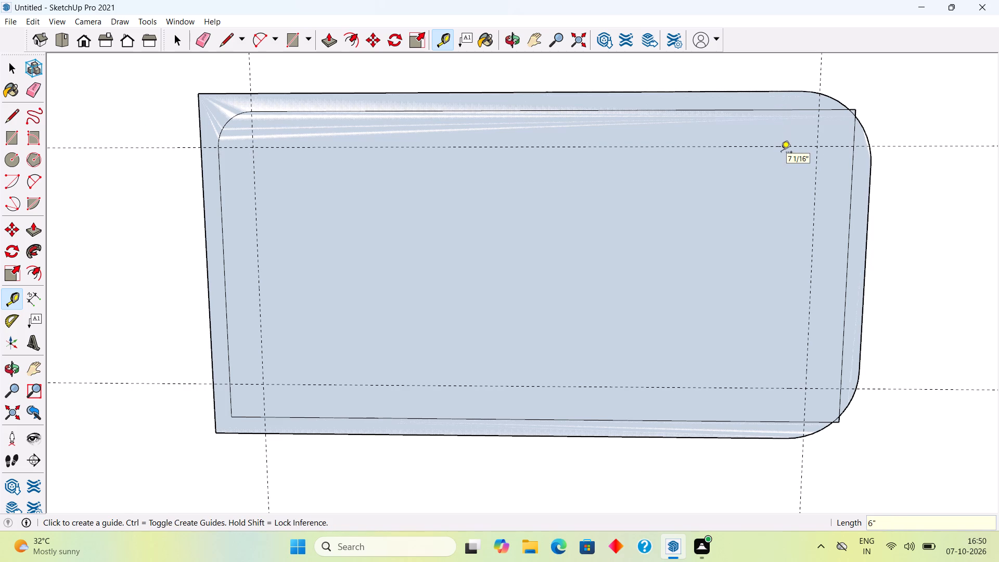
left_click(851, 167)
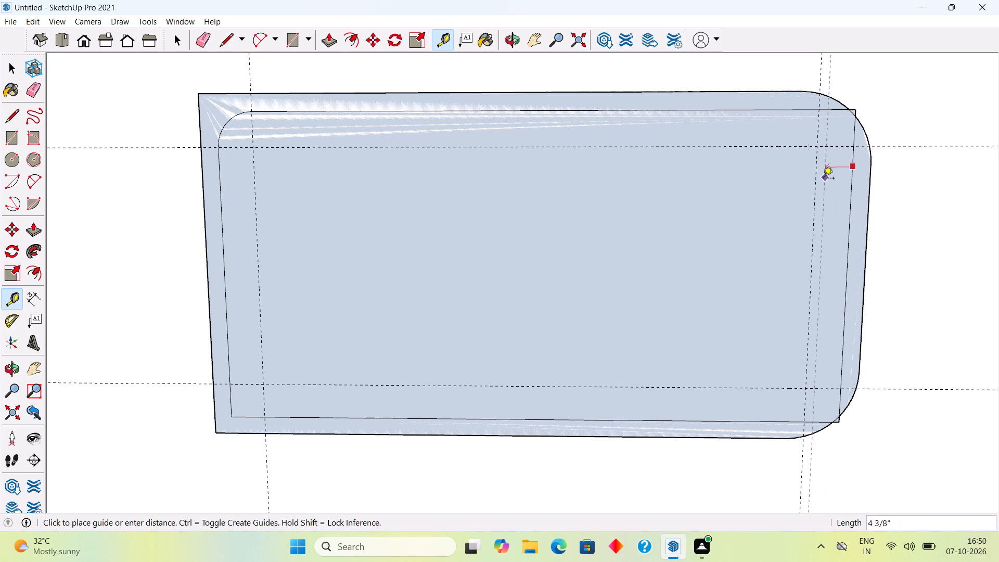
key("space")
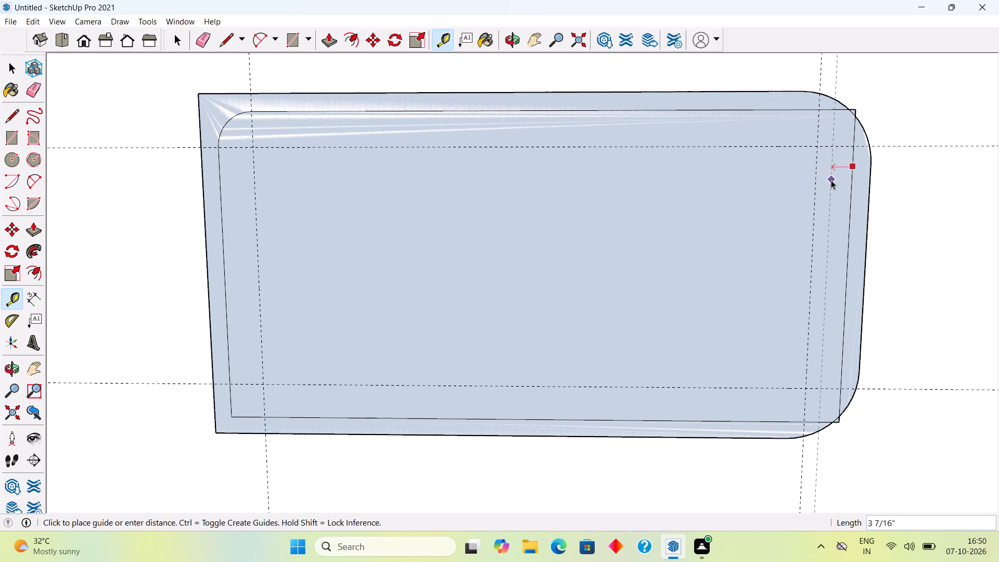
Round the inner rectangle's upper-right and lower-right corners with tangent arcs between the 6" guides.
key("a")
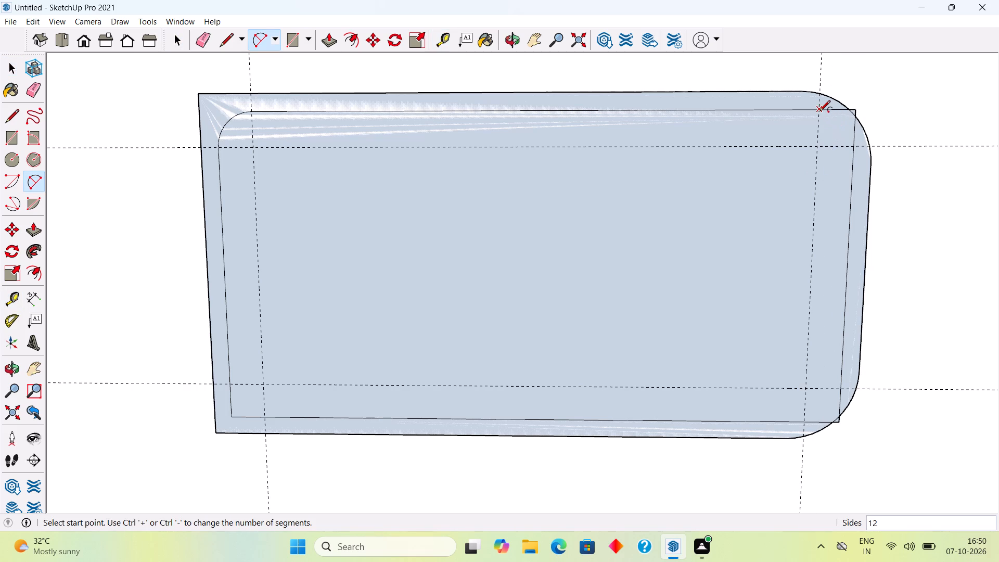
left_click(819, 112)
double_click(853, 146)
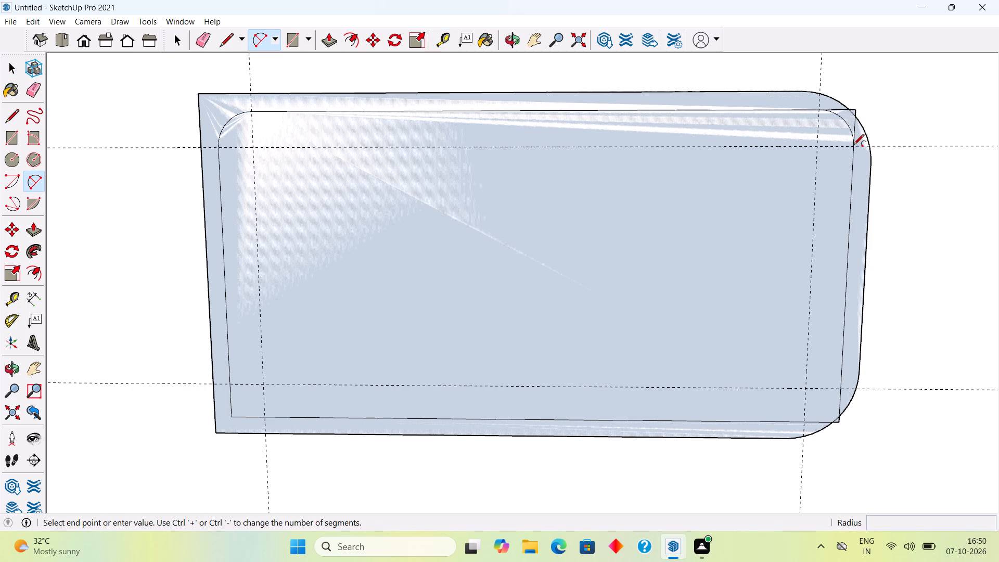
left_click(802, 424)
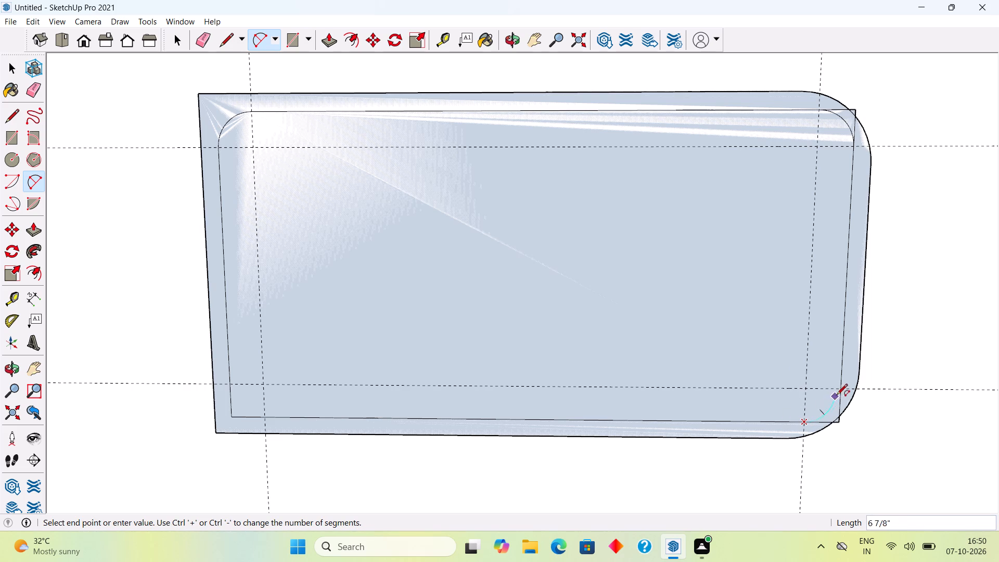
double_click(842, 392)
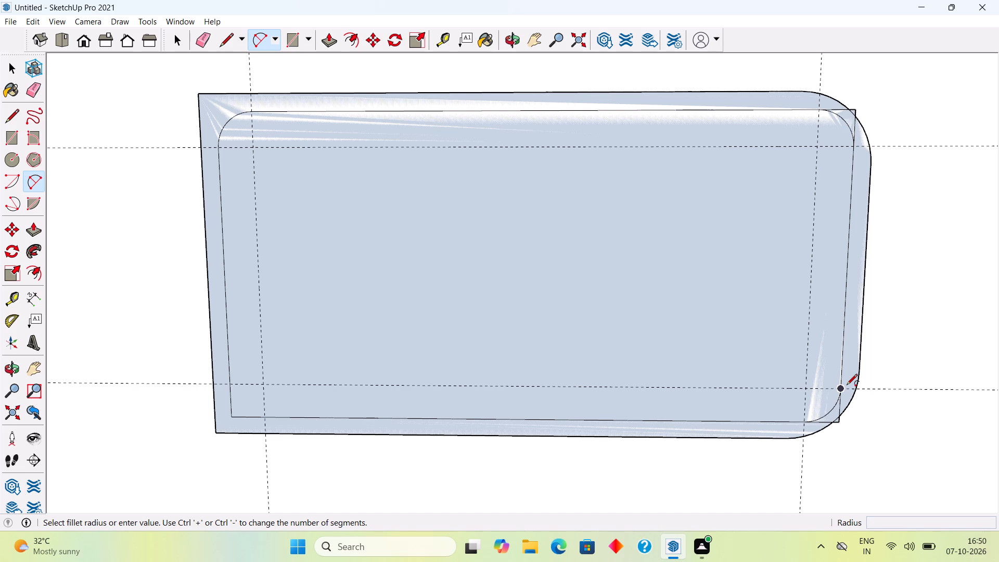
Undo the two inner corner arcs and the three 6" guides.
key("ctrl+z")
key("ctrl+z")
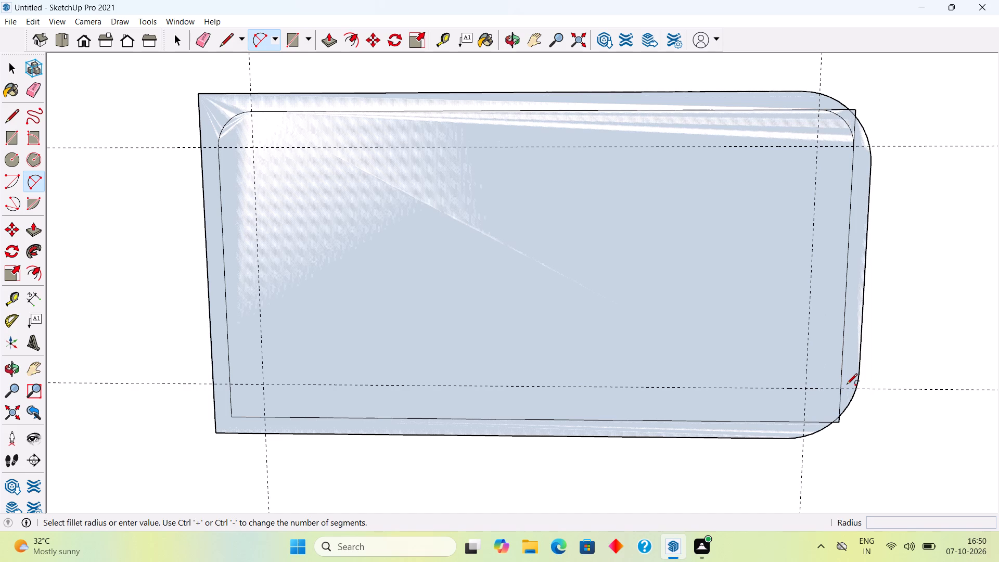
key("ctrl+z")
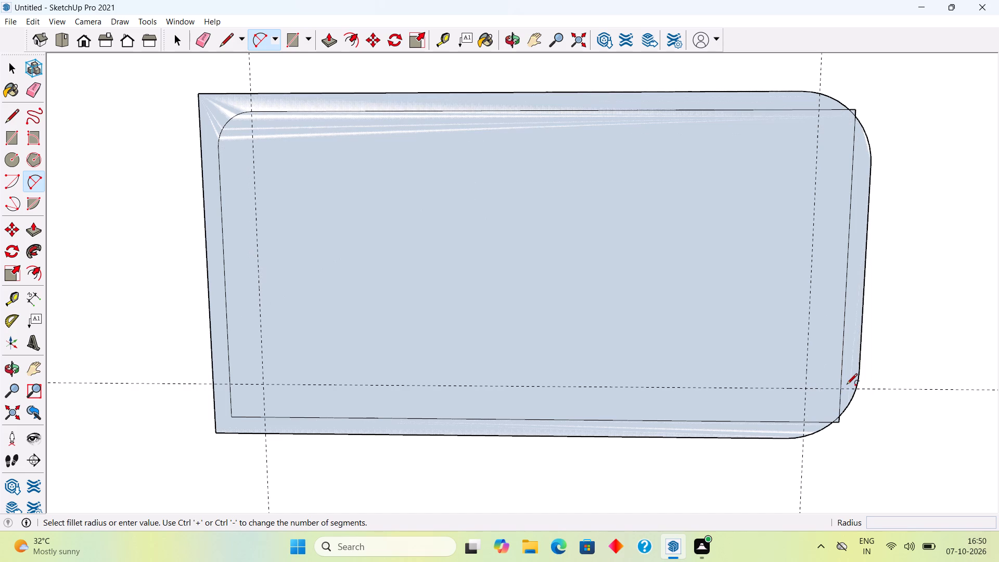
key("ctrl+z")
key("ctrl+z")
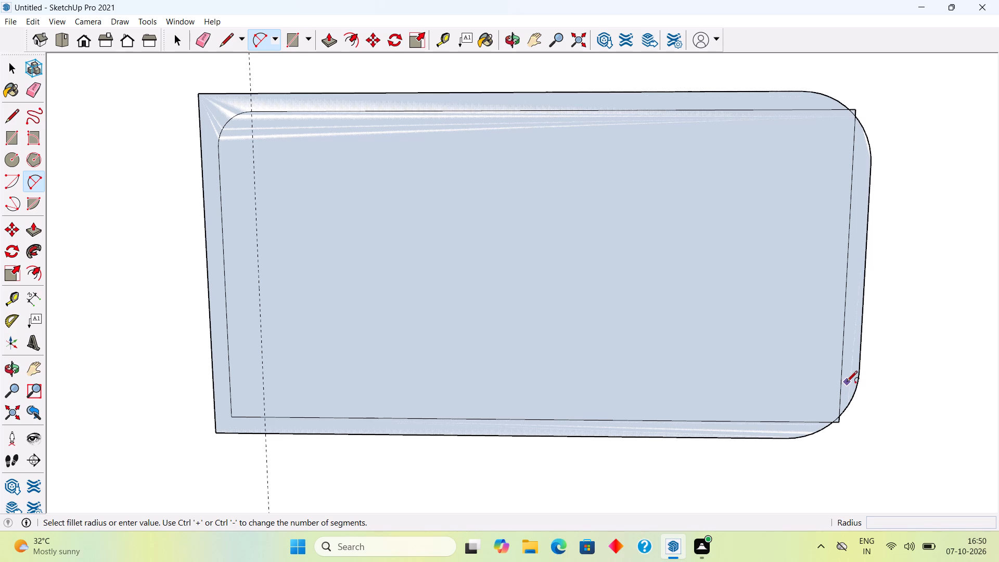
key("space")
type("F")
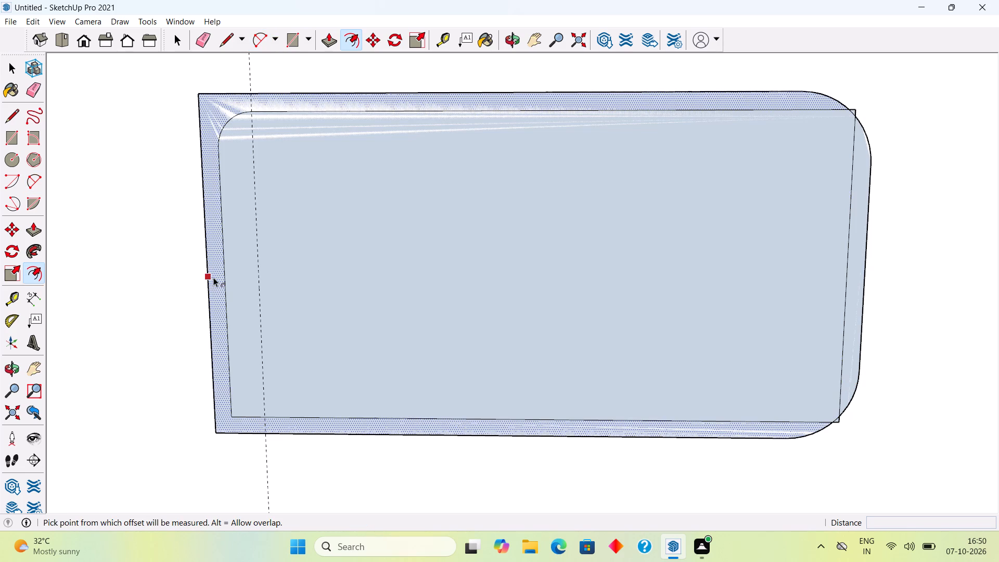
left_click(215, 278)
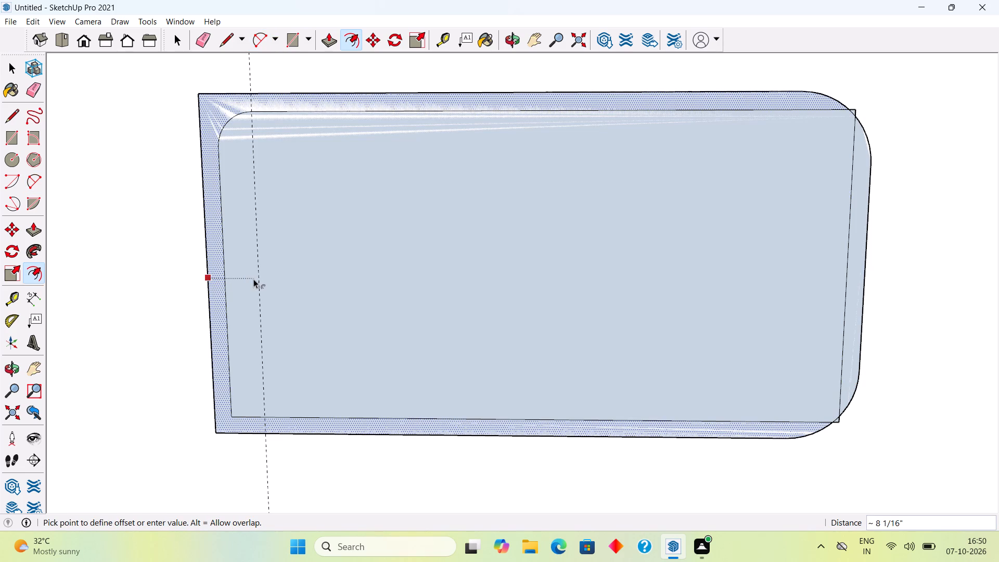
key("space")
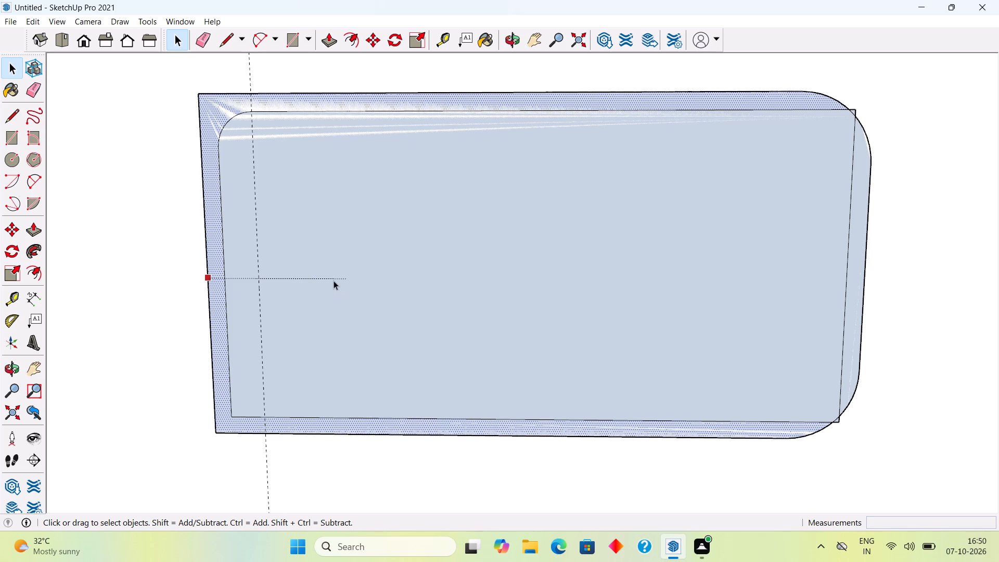
Undo the deletion of the vertical guide near the outer rectangle's right edge.
key("ctrl+z")
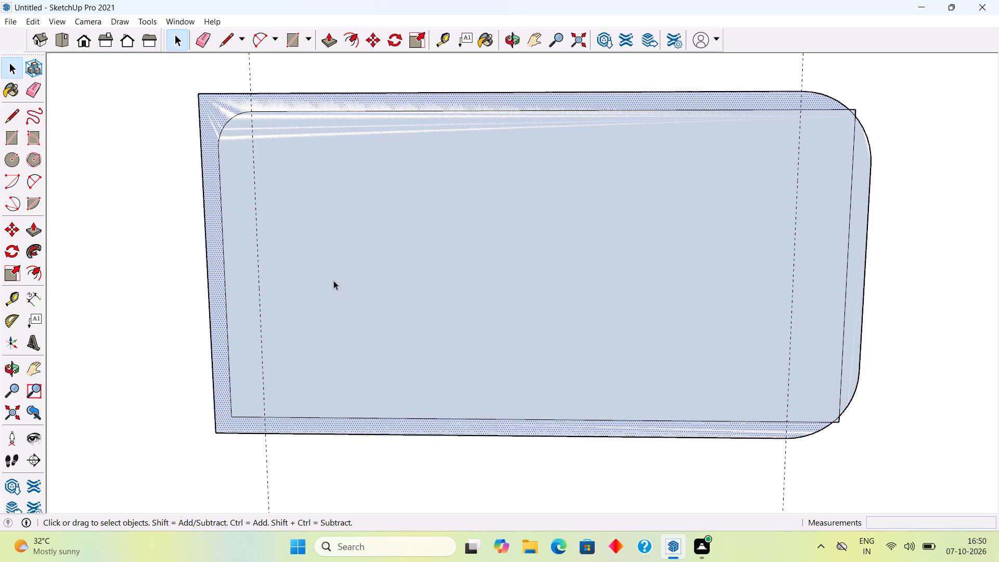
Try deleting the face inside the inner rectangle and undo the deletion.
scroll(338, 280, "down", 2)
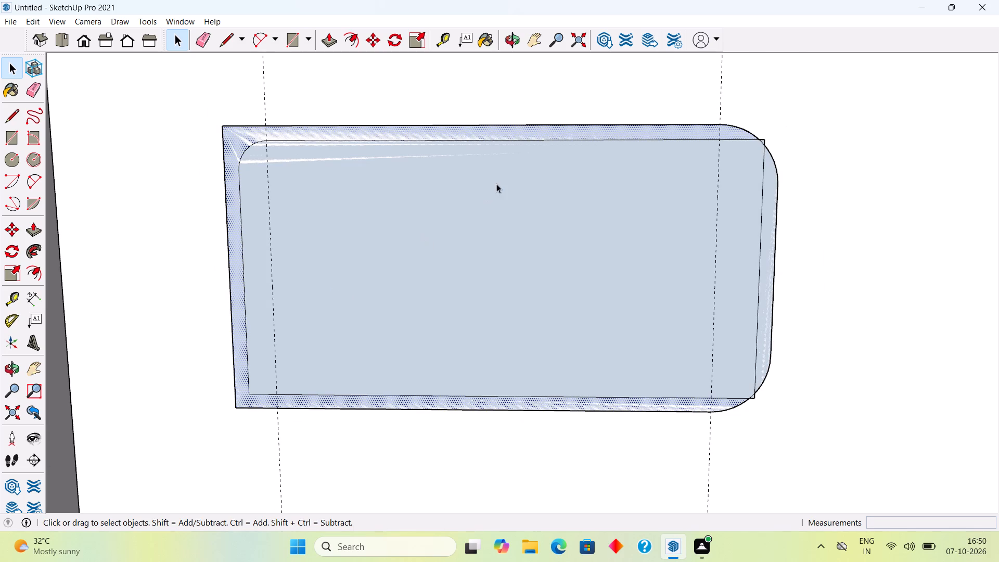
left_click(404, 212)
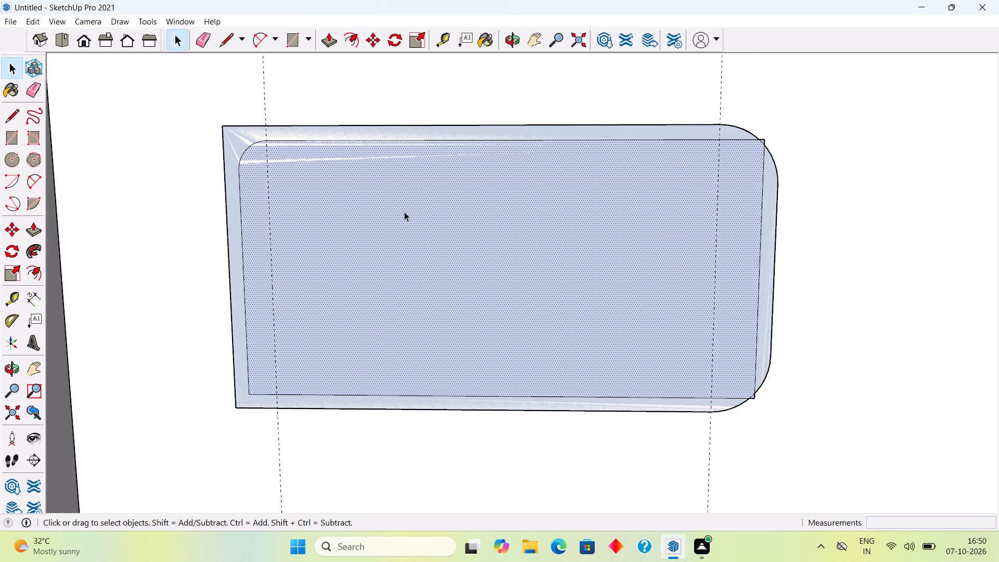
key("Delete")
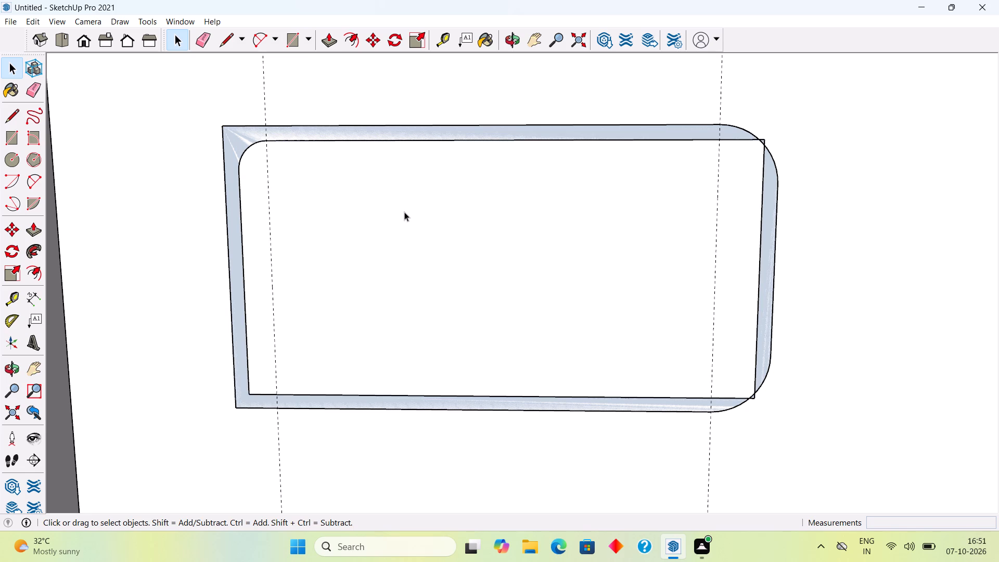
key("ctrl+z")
Undo the guide deletions, corner arcs, guides and inner offset, going back to the plain outer rectangle.
key("ctrl+z")
key("ctrl+z")
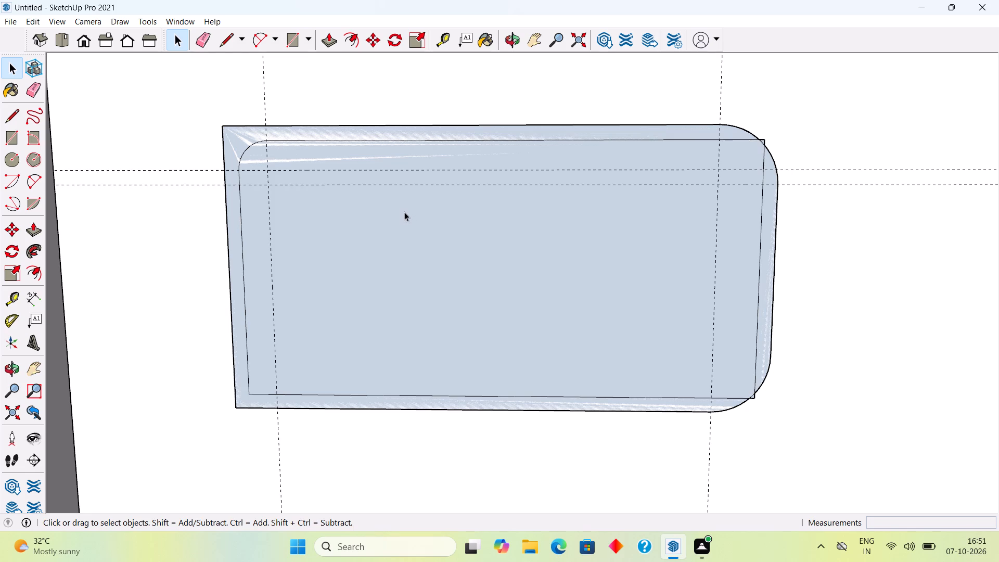
left_click(259, 209)
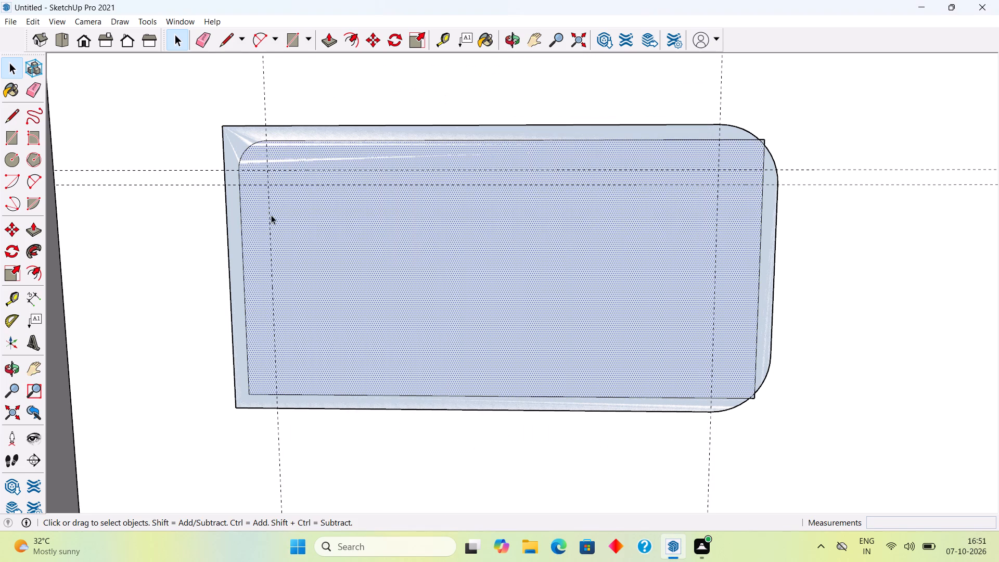
key("ctrl+z")
key("ctrl+z")
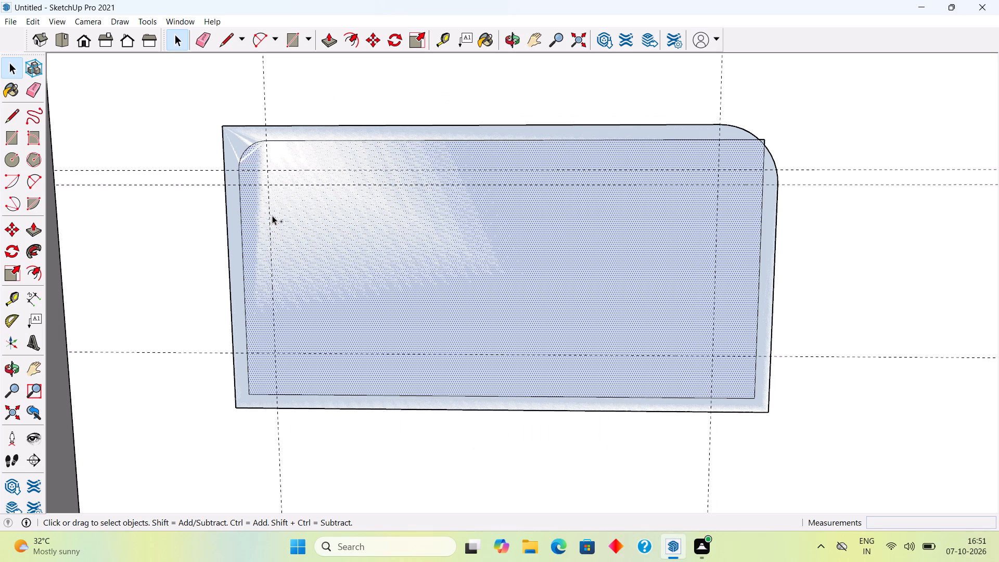
key("ctrl+z")
key("ctrl+z")
key("ctrl+z")
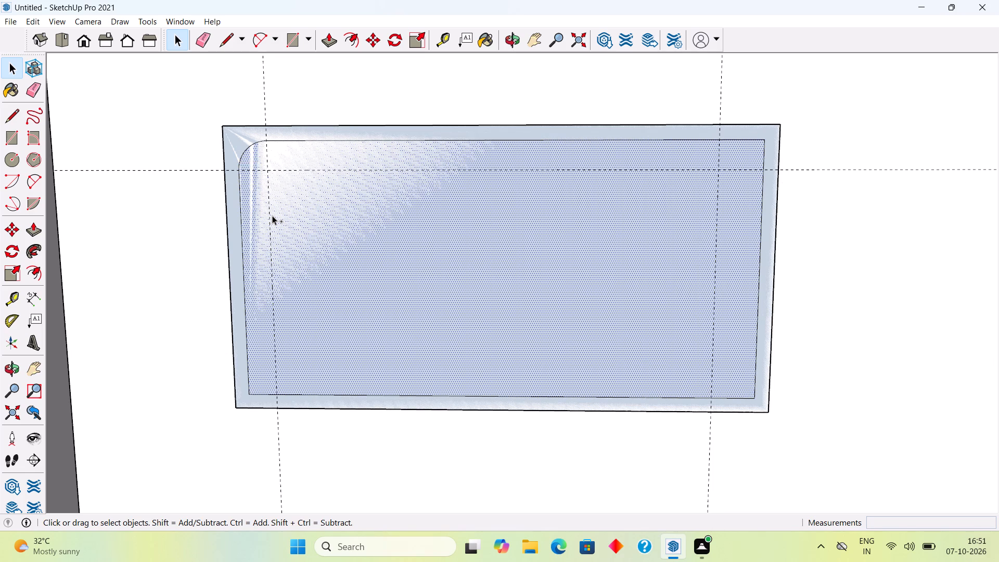
key("ctrl+z")
key("ctrl+z")
key("ctrl+z")
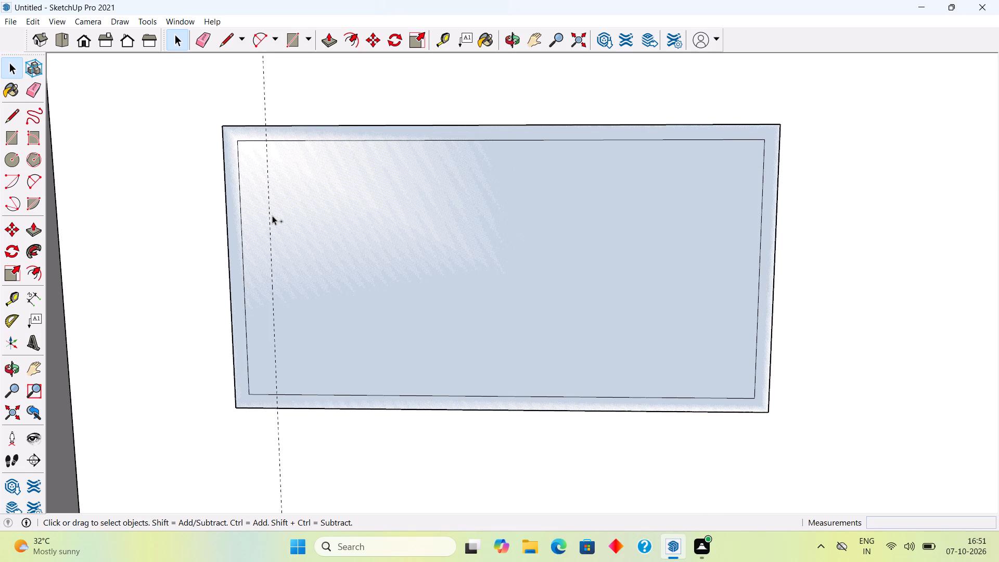
key("ctrl+z")
key("ctrl+z")
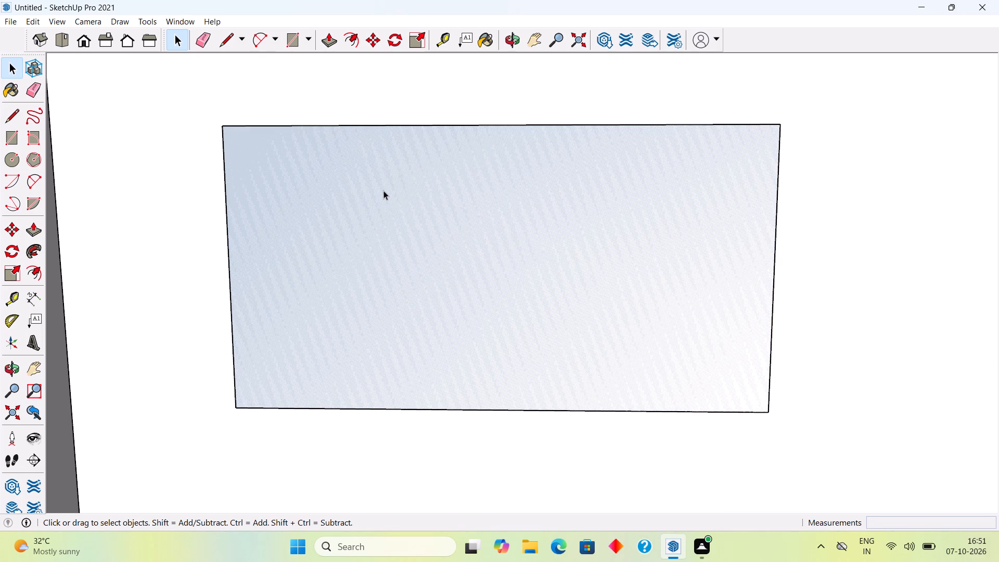
Place guides 1' inside the plain rectangle's top, bottom and right edges.
key("t")
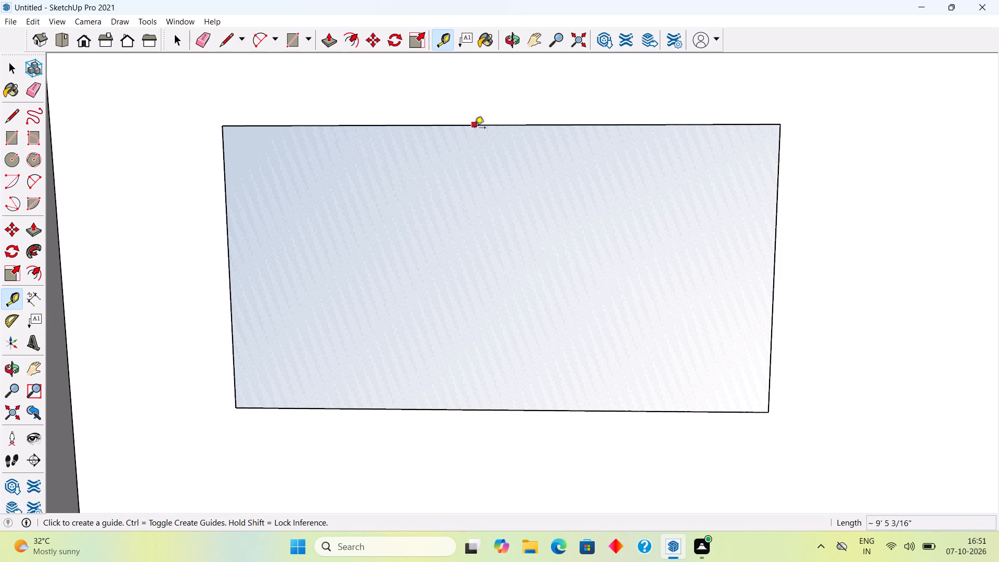
left_click(475, 129)
type("1'")
key("Return")
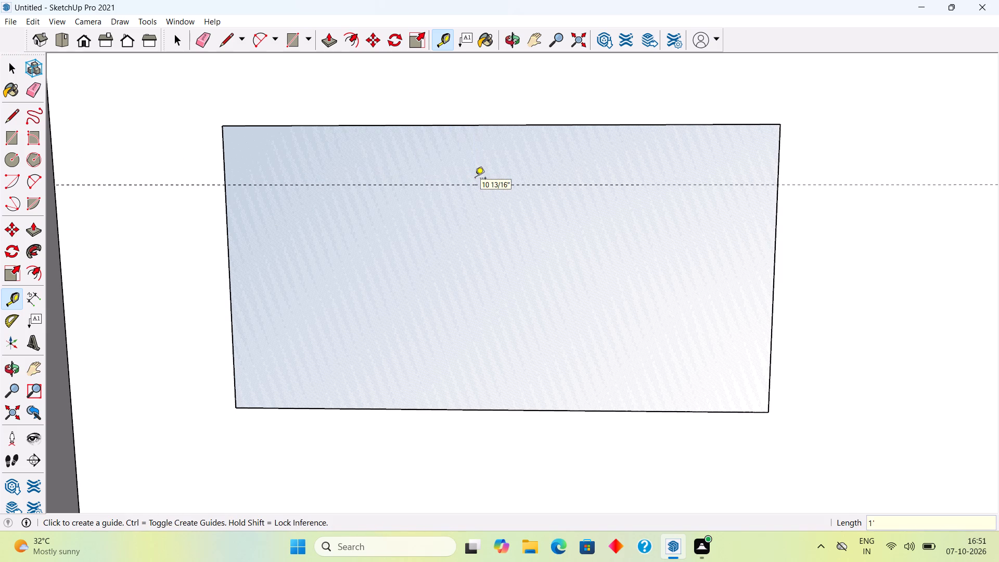
left_click(500, 412)
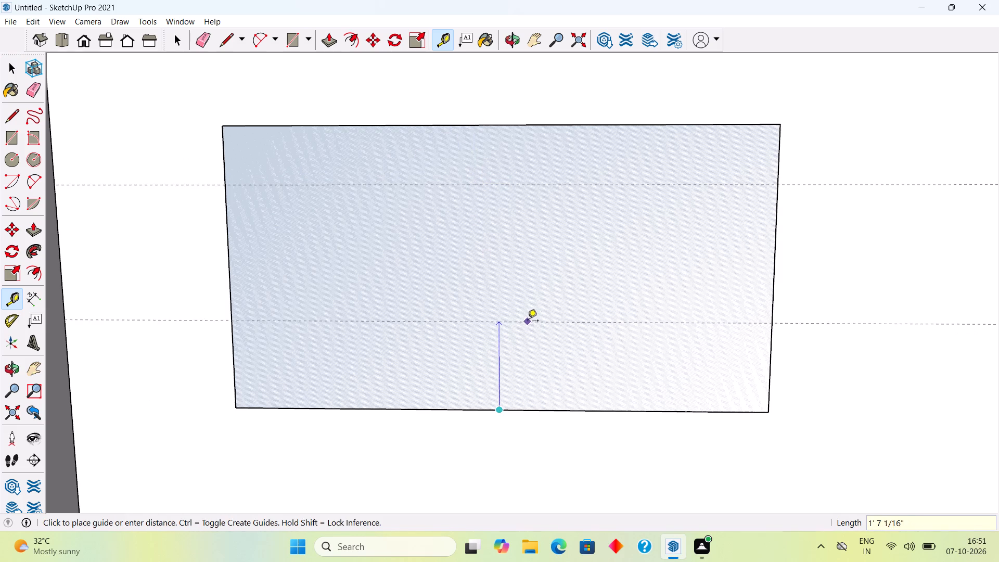
type("1'")
key("Return")
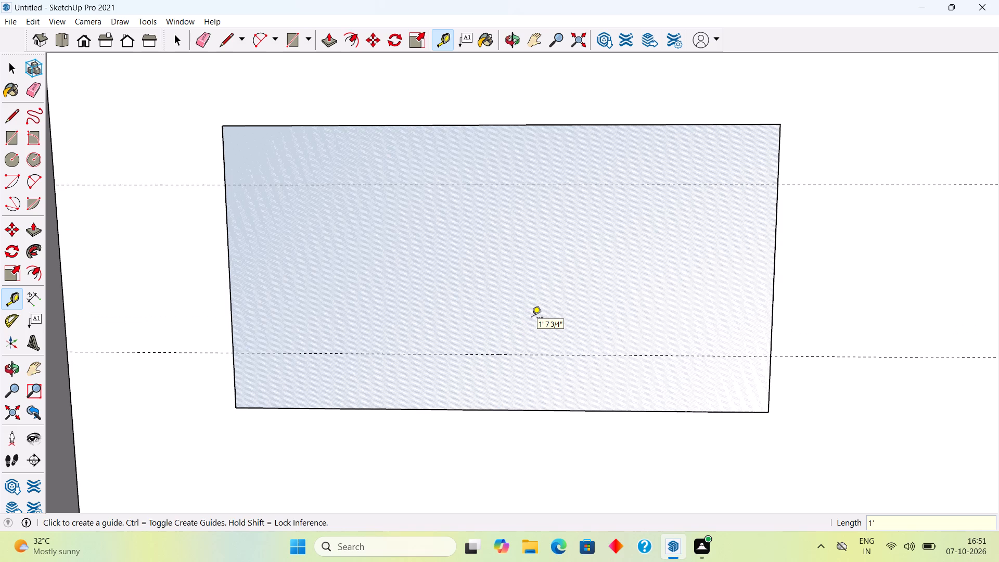
left_click(774, 324)
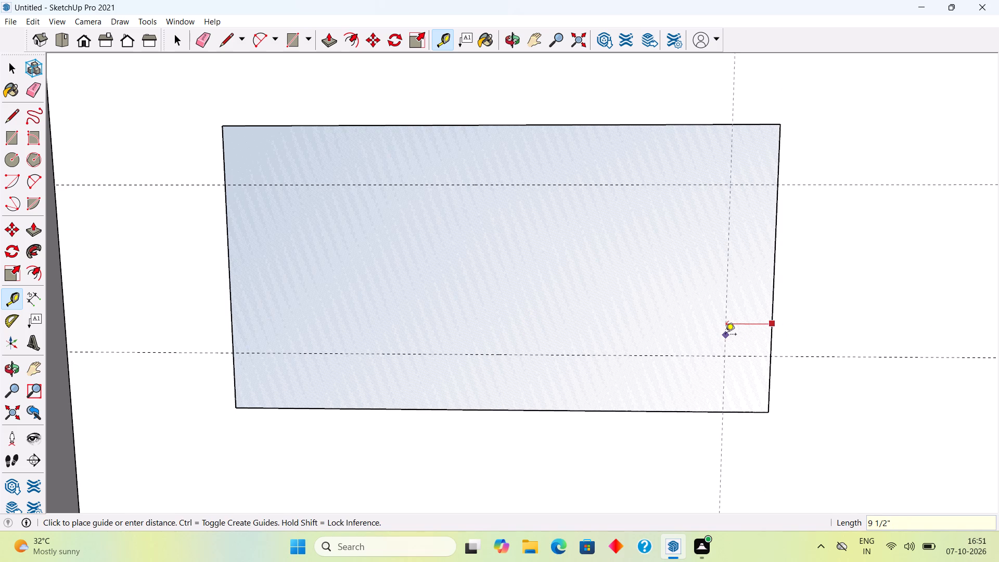
type("1'")
key("Return")
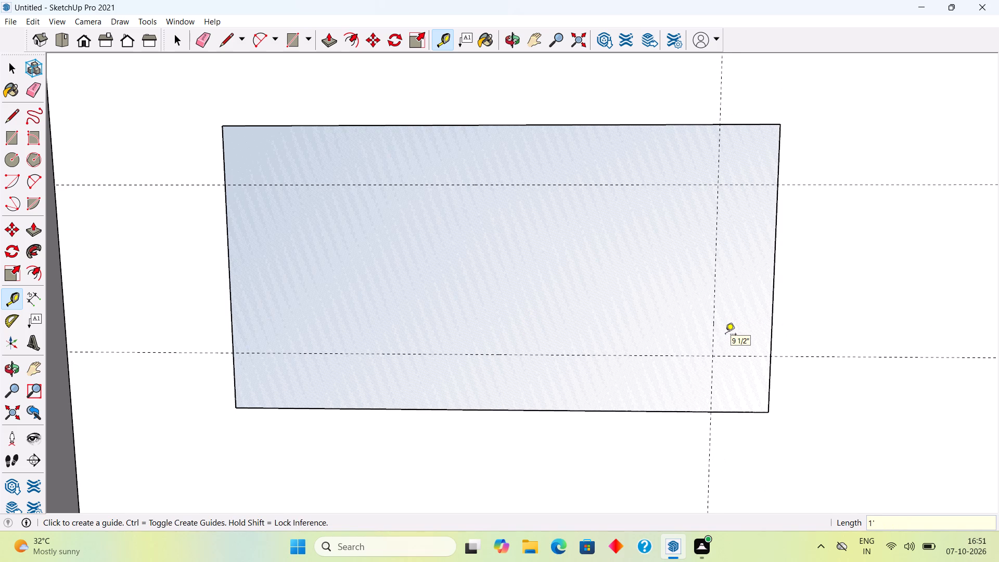
Round the rectangle's two right corners with tangent arcs between the points where the 1' guides cross its edges.
key("space")
key("a")
left_click(721, 123)
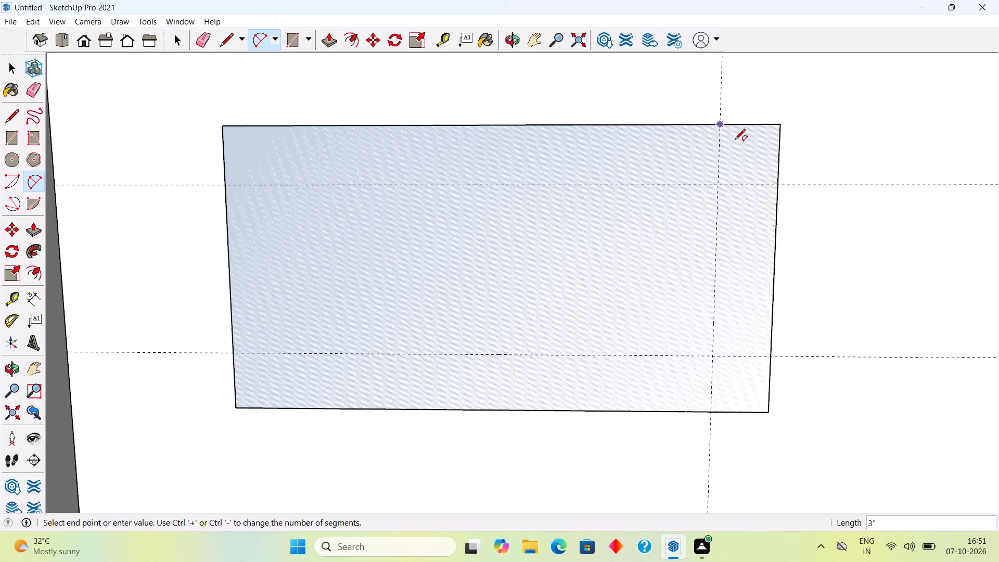
double_click(777, 182)
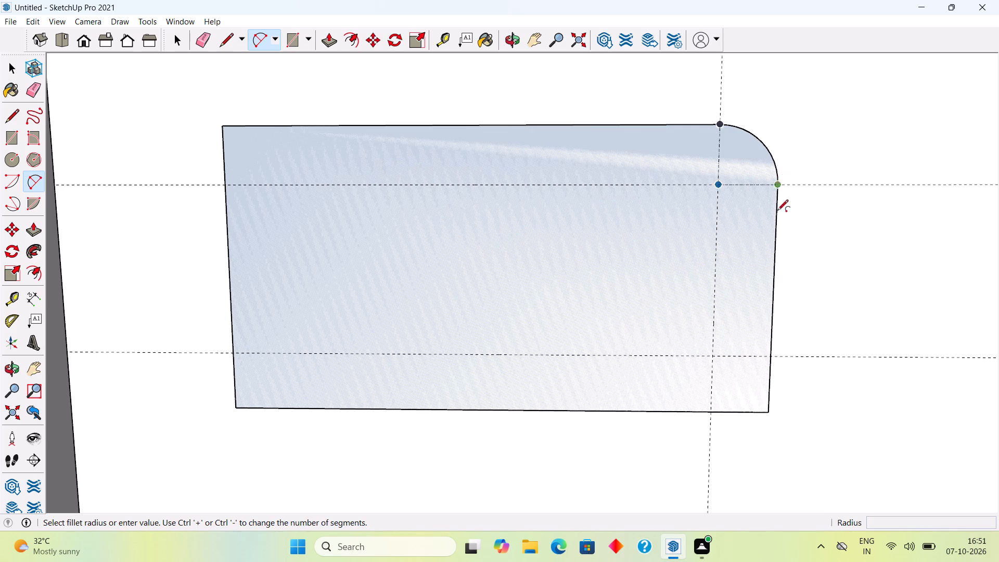
left_click(770, 355)
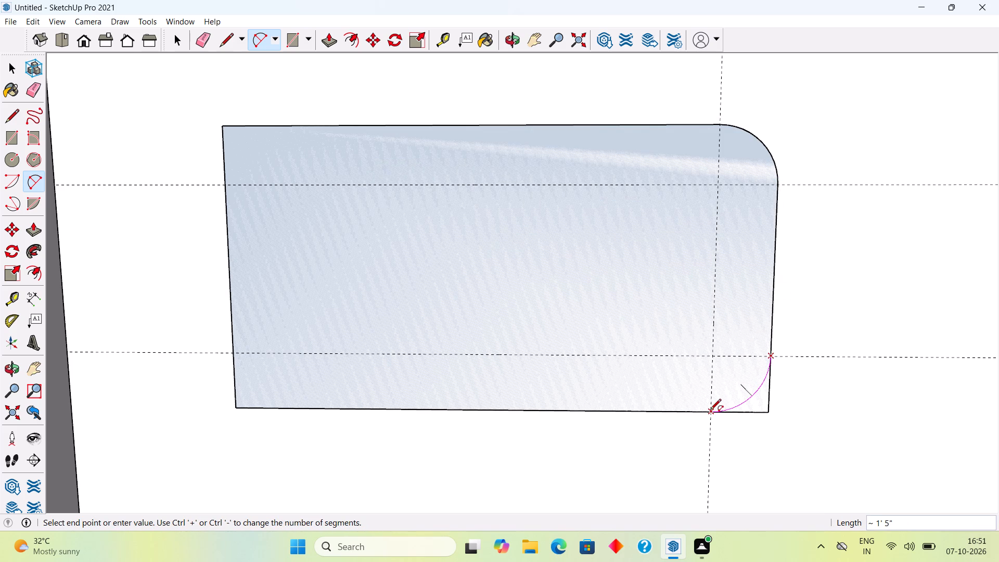
double_click(710, 411)
key("space")
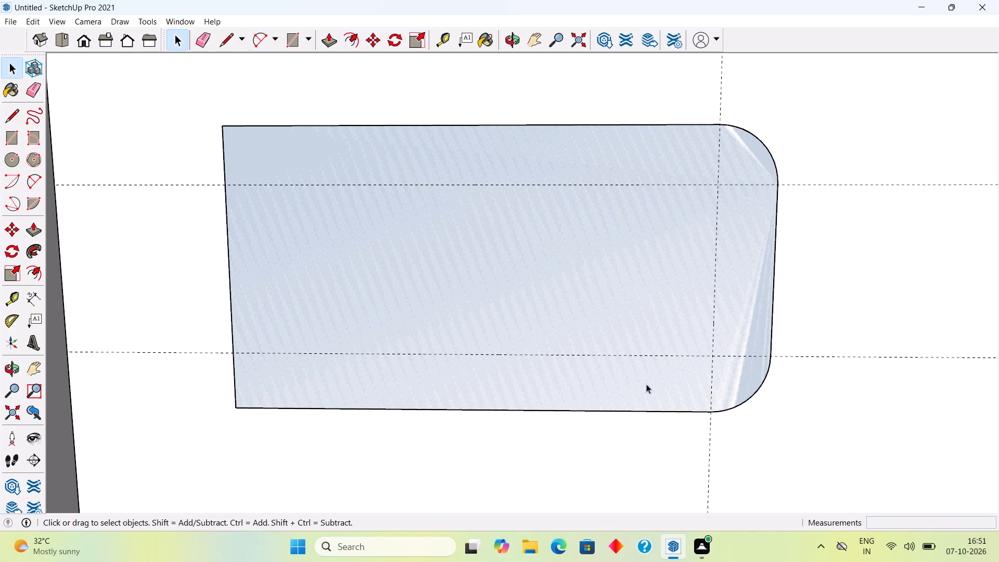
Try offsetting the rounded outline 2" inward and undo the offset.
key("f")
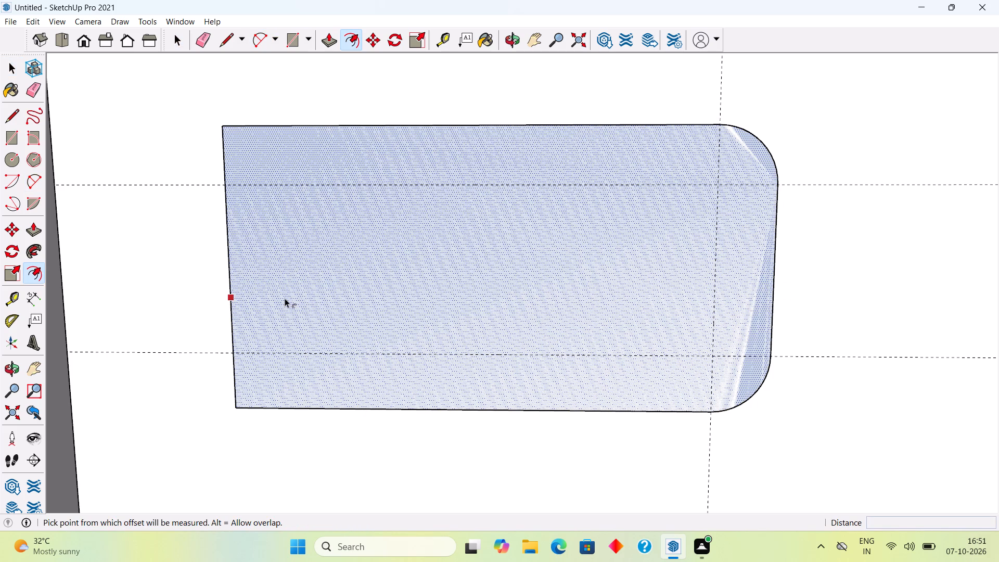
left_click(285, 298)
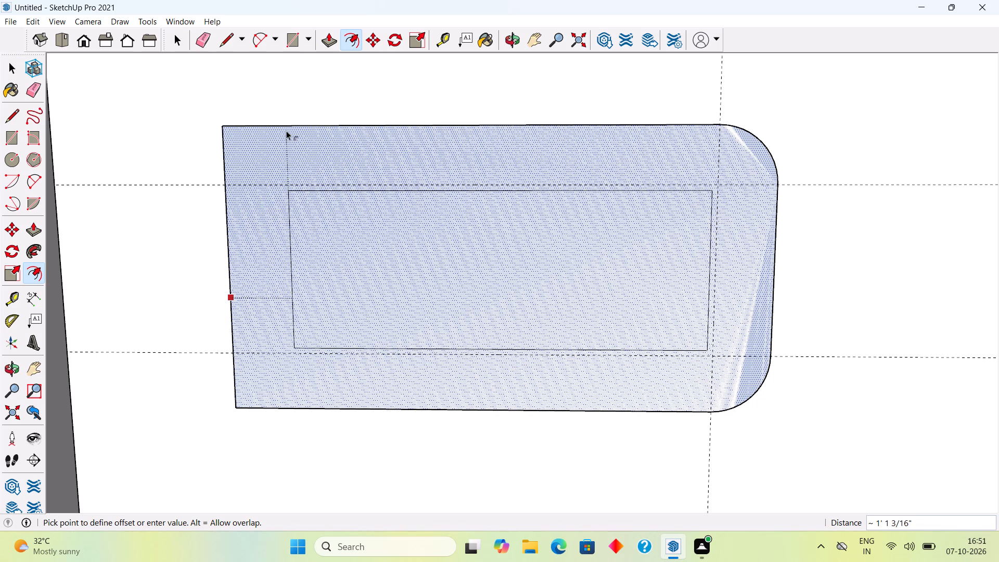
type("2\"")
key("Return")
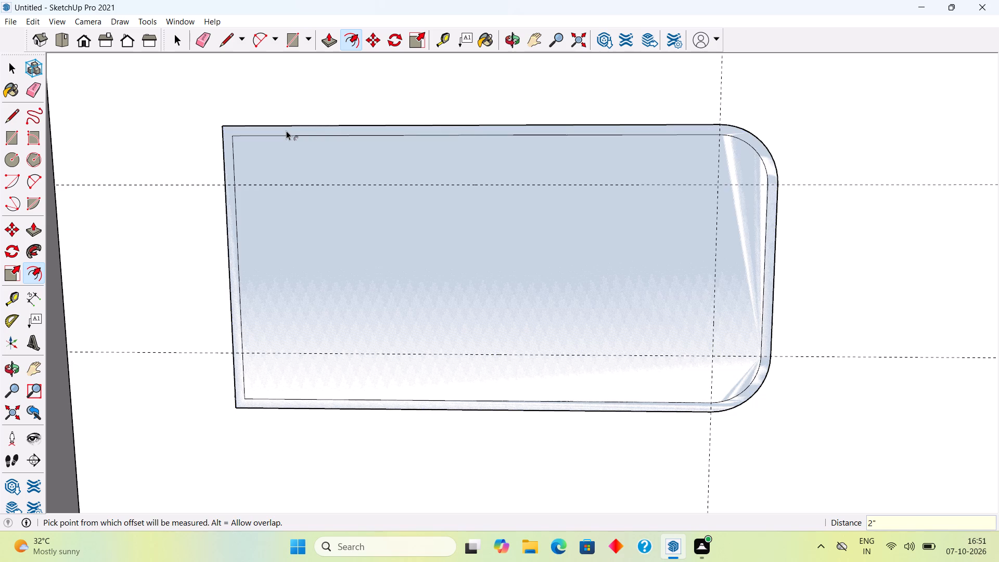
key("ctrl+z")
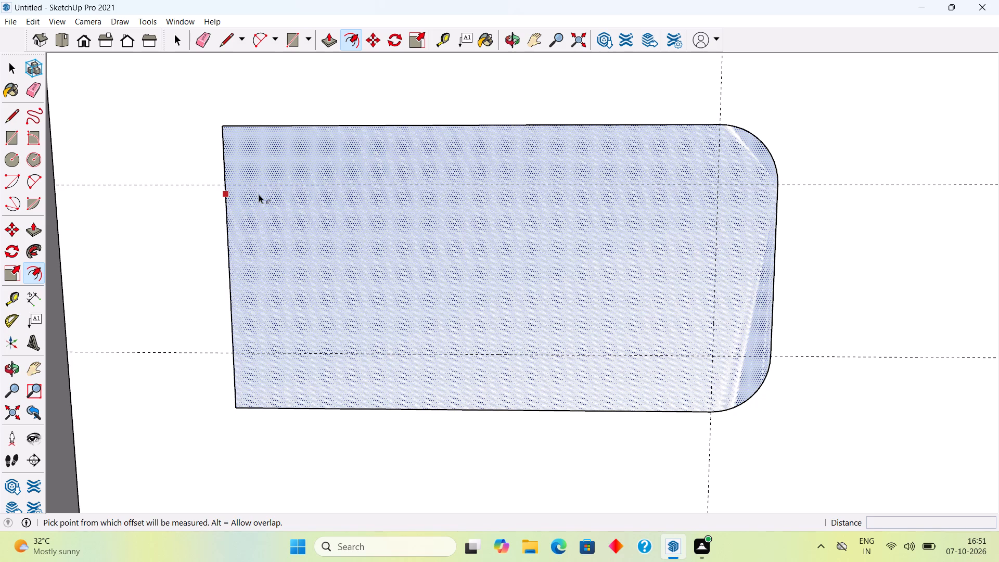
Offset the rounded outline 3" inward to form the frame band.
left_click(259, 194)
type("3\"")
key("Return")
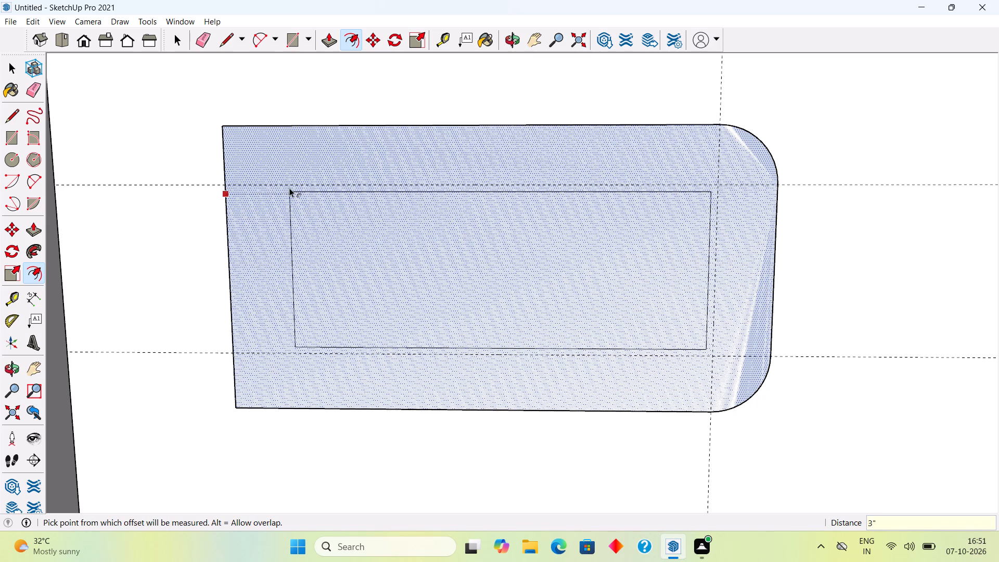
key("space")
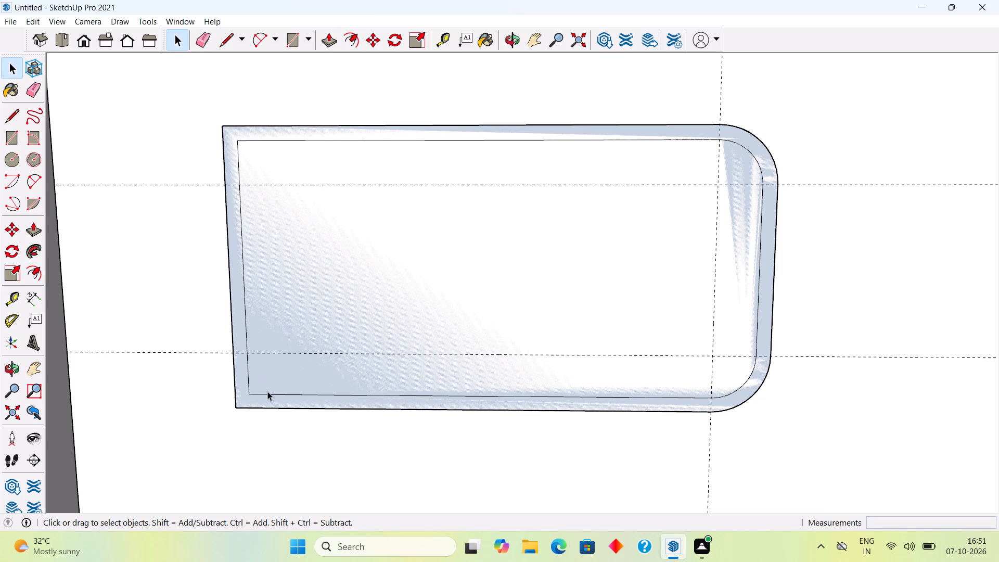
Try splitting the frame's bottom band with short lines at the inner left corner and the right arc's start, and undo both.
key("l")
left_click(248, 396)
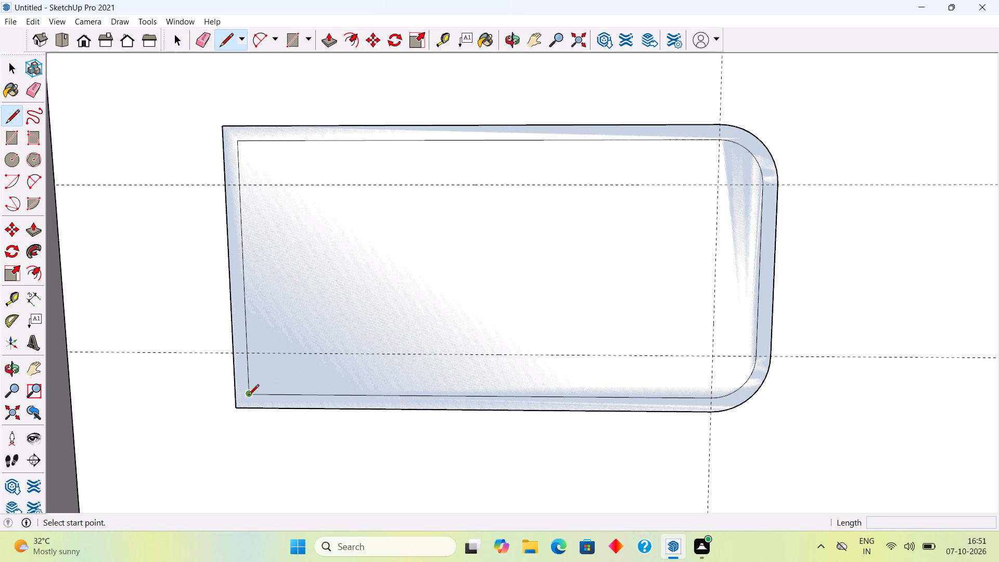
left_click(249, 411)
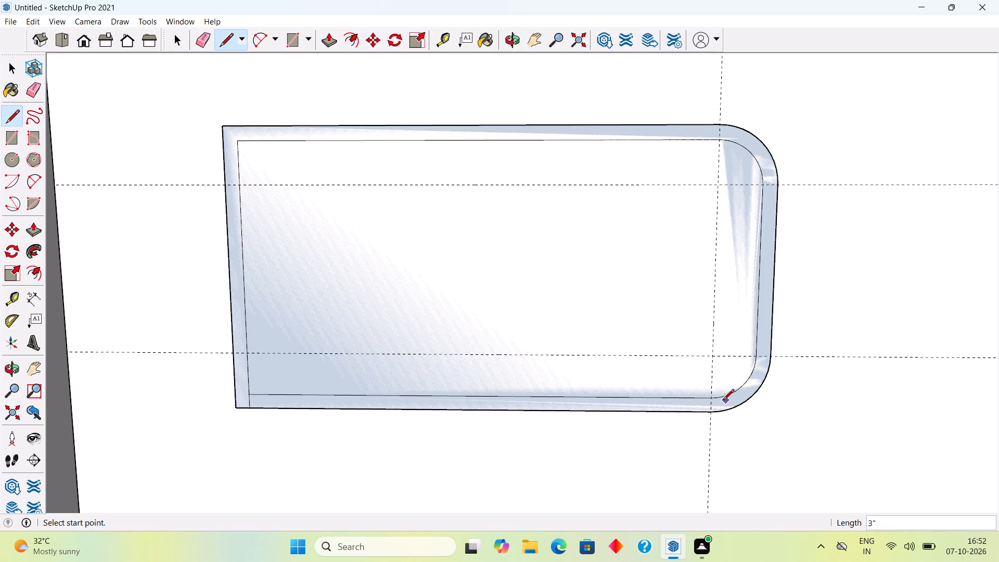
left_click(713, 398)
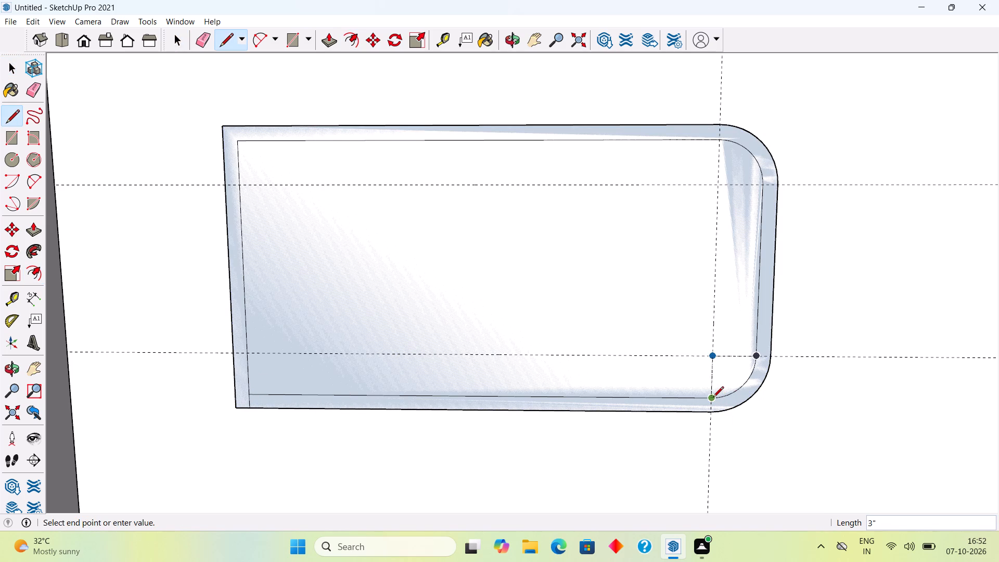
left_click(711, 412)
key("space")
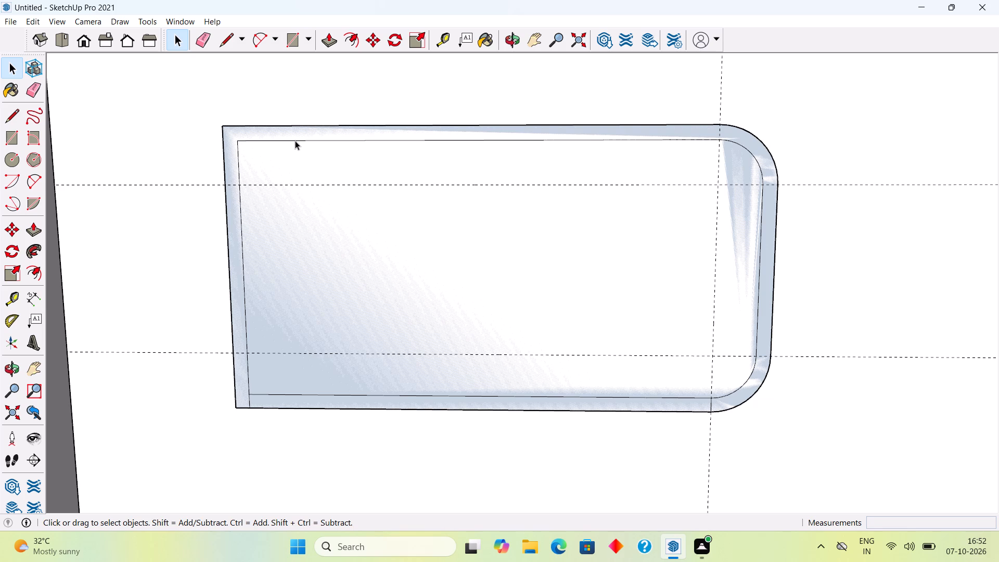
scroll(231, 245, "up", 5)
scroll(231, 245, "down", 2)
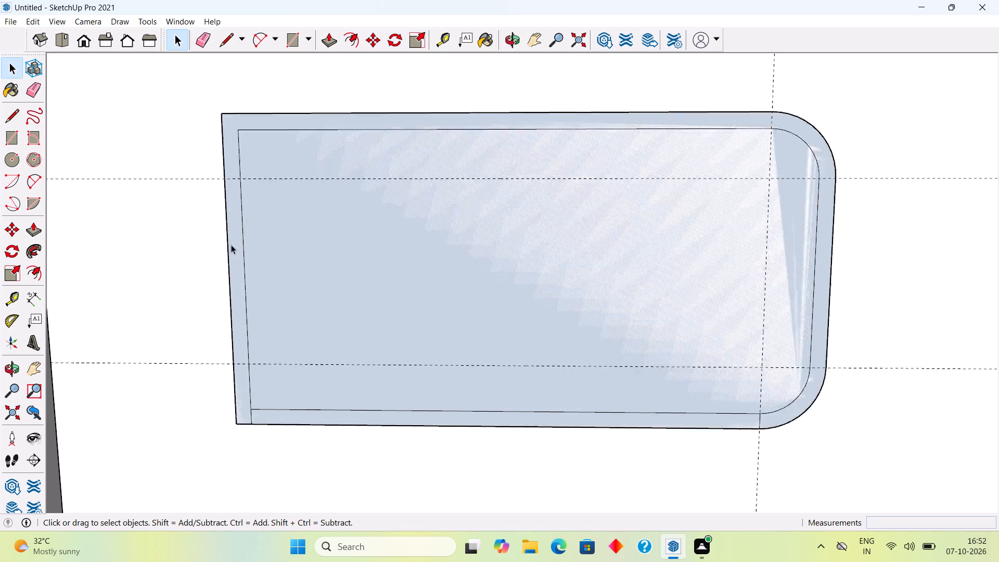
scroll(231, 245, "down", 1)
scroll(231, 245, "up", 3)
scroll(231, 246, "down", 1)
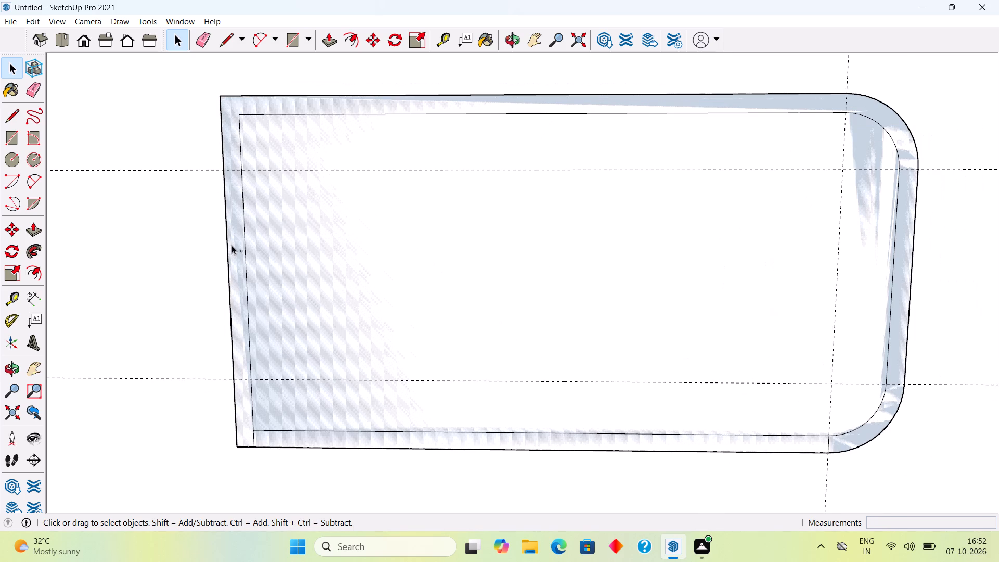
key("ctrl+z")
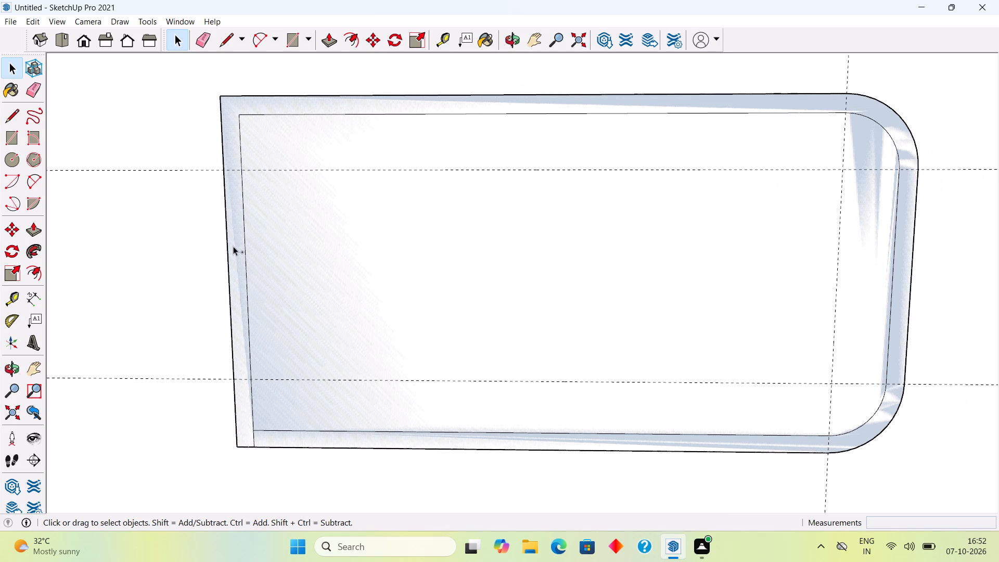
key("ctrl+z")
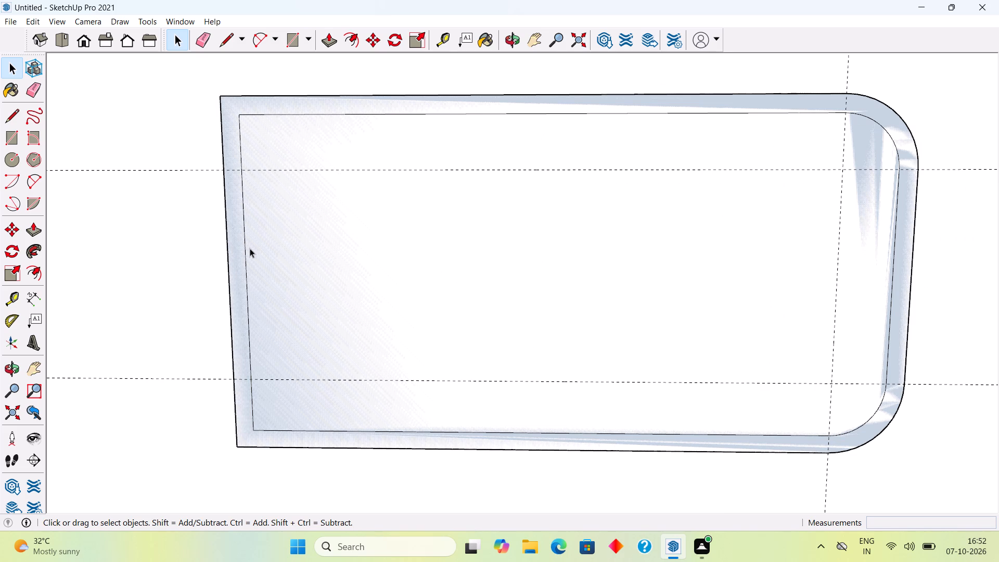
Place a guide 1" outside the inner outline's left edge, within the frame band.
key("t")
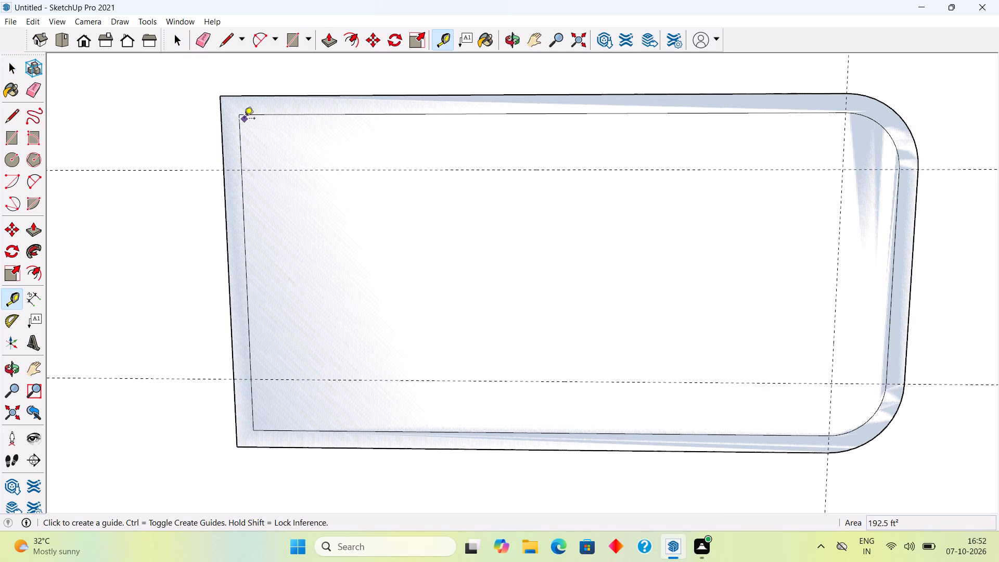
left_click(240, 151)
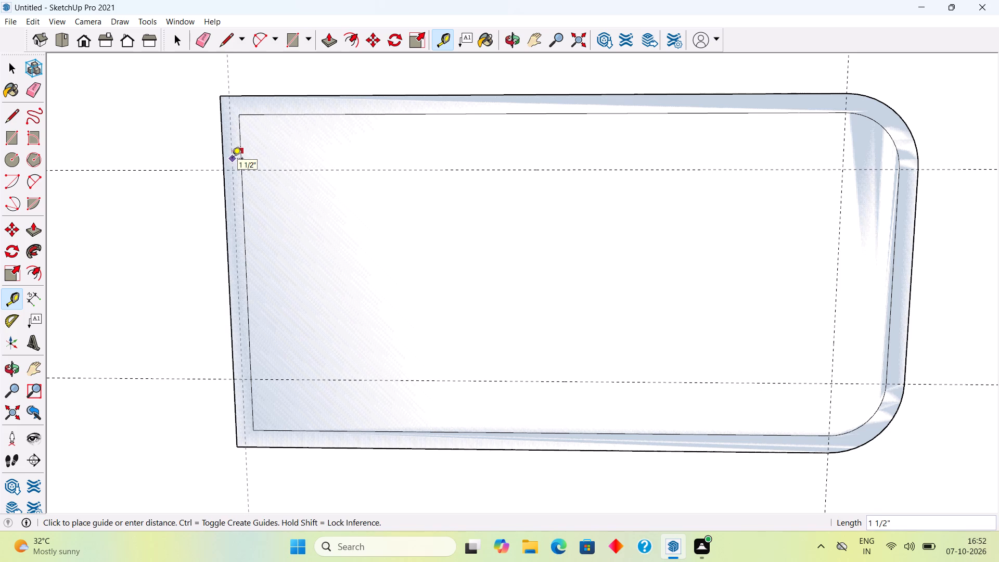
type("1\"")
key("Return")
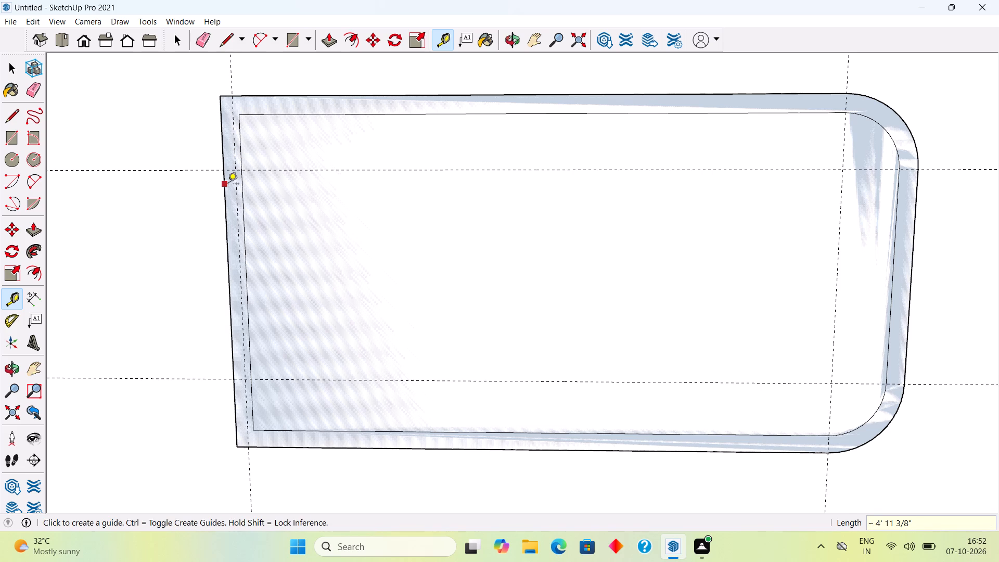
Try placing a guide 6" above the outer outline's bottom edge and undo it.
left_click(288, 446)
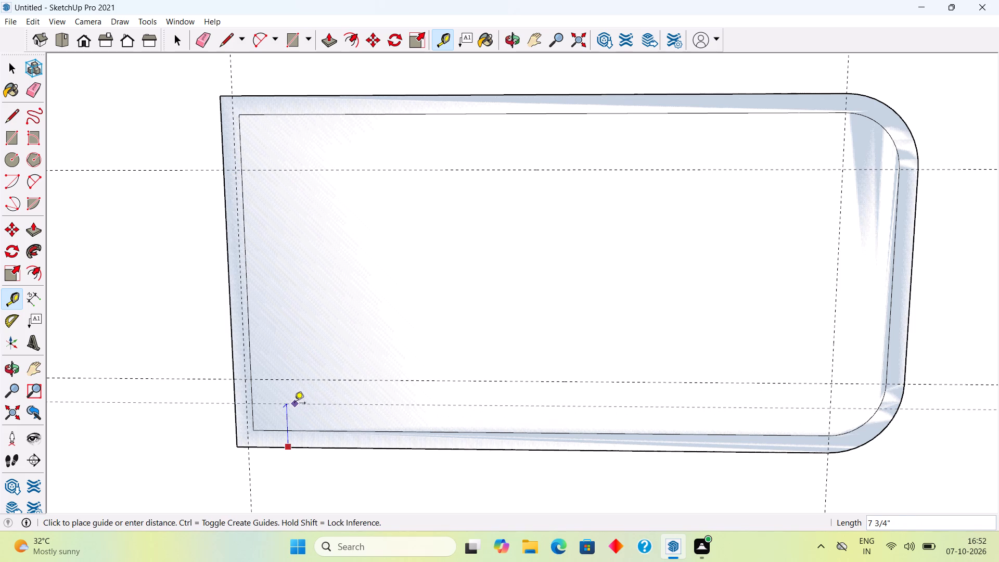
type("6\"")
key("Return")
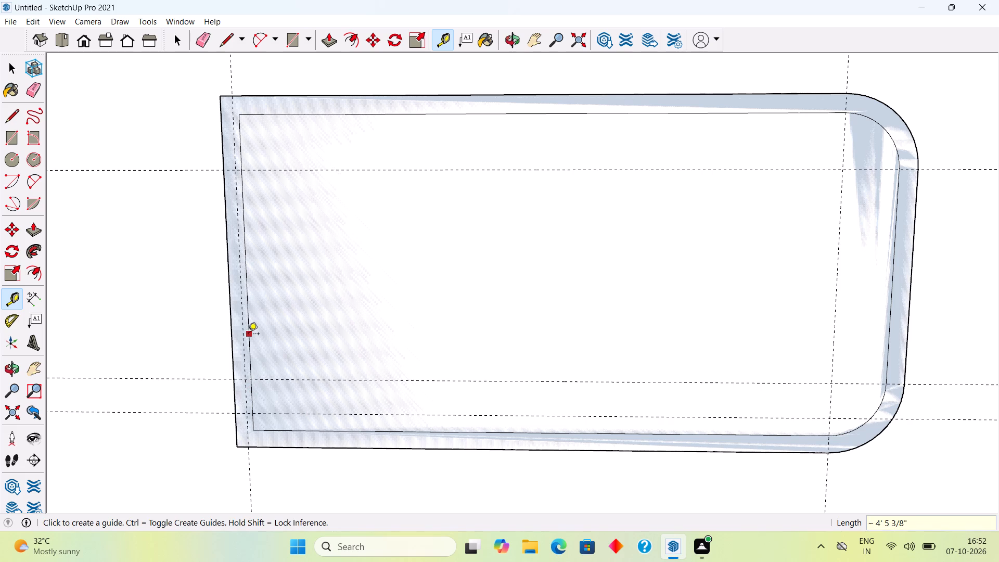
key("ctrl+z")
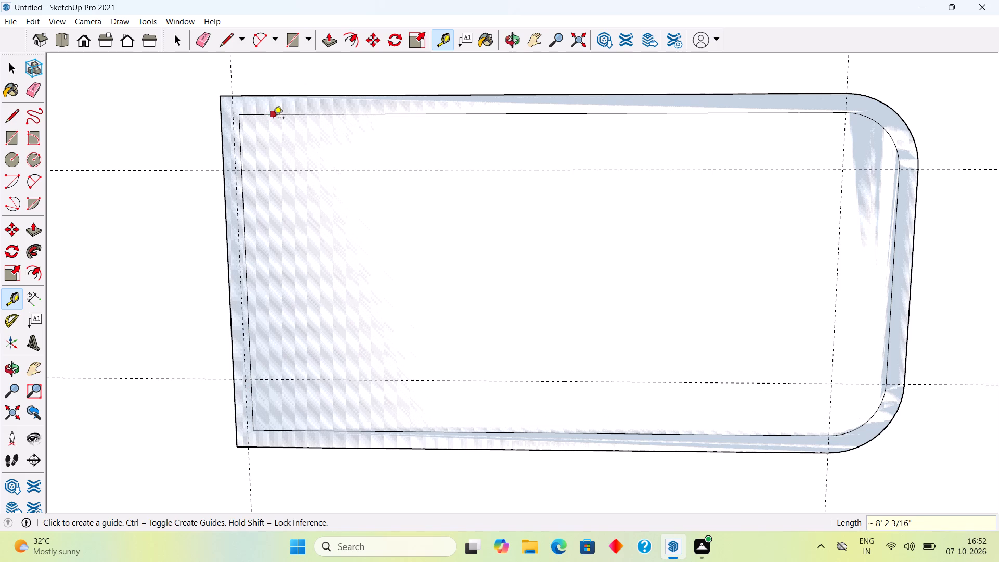
Place a guide 4' below the inner outline's top edge.
left_click(275, 118)
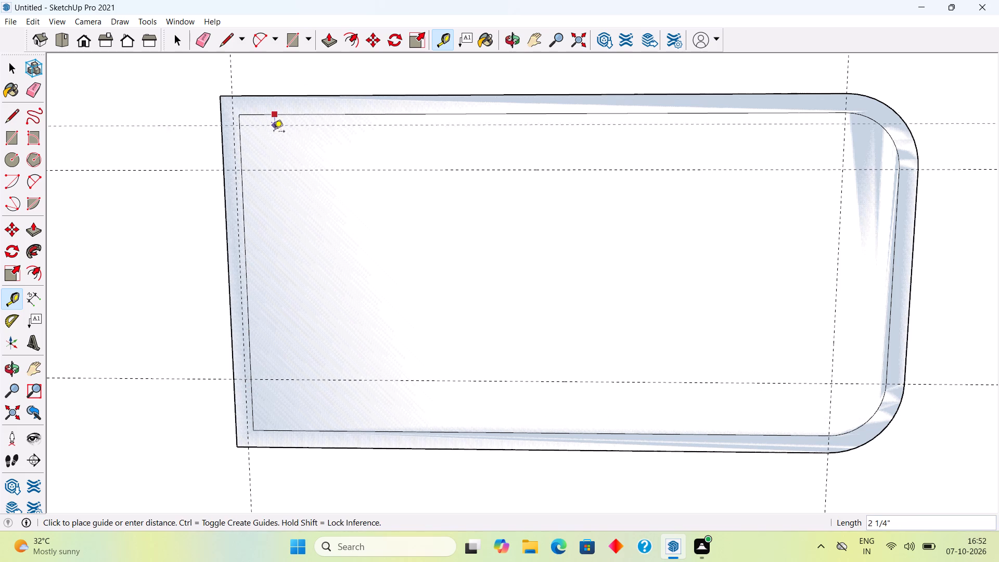
type("4'")
key("Return")
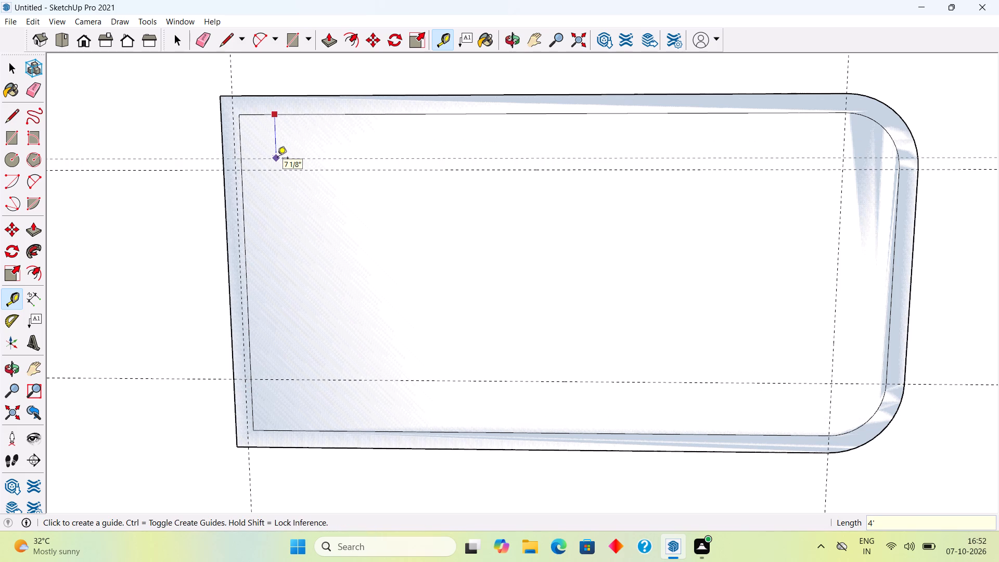
Place guides 4" inside the inner outline's top and left edges.
left_click(286, 117)
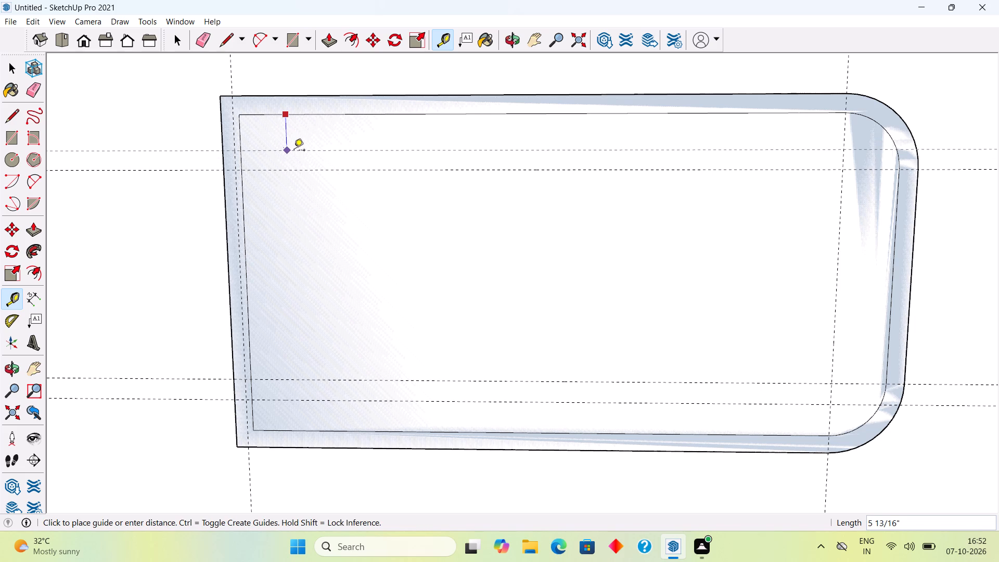
type("4\"")
key("Return")
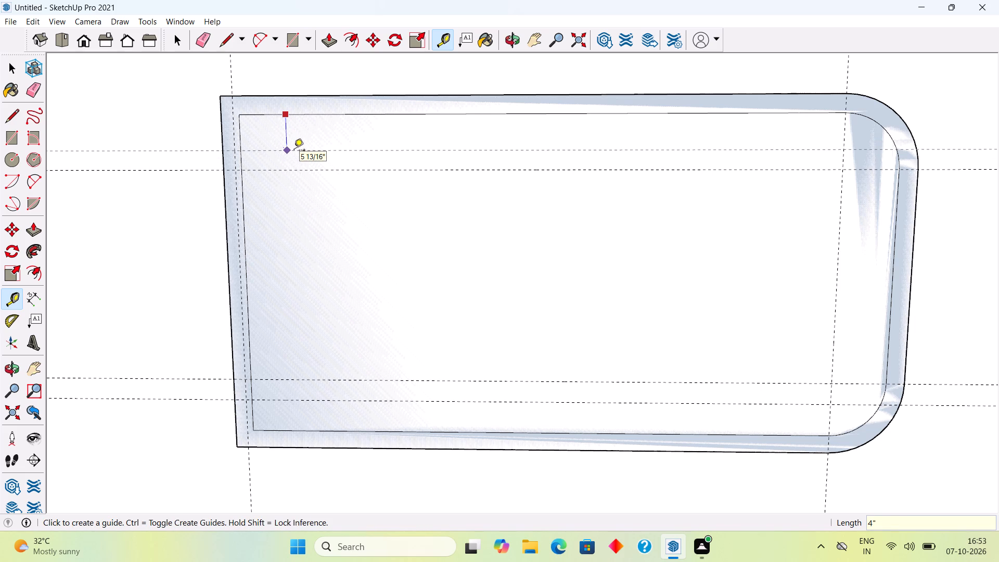
left_click(244, 164)
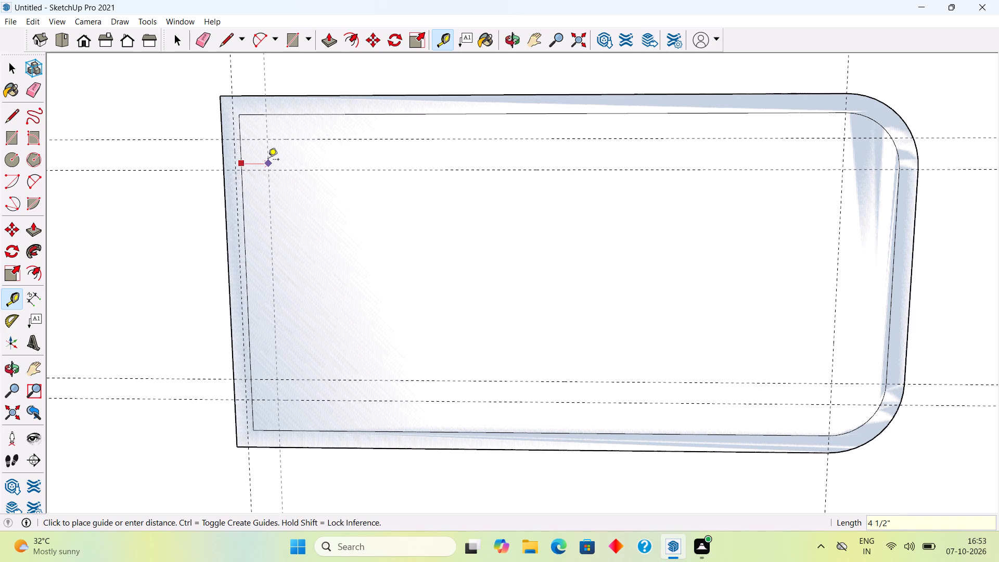
type("4\"")
key("Return")
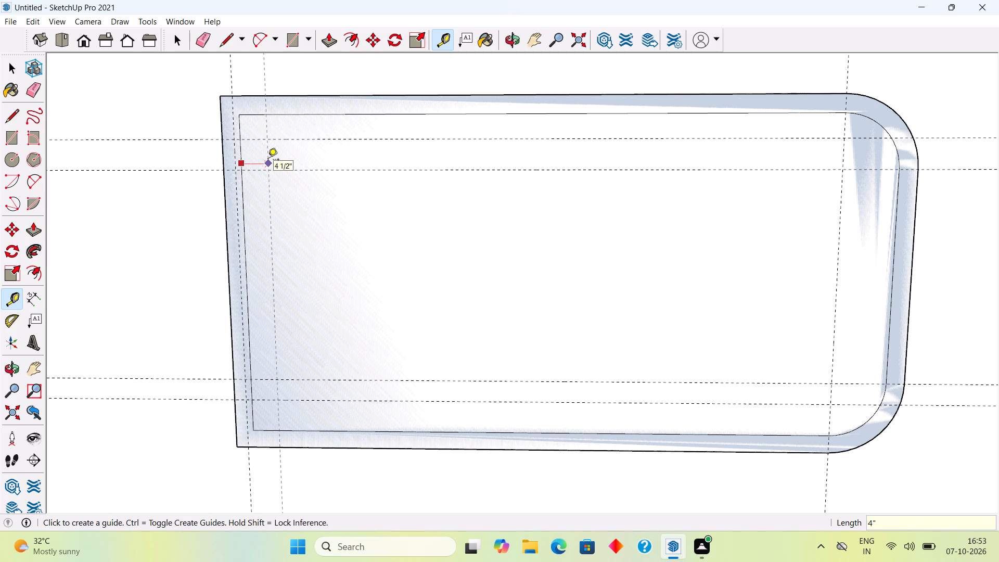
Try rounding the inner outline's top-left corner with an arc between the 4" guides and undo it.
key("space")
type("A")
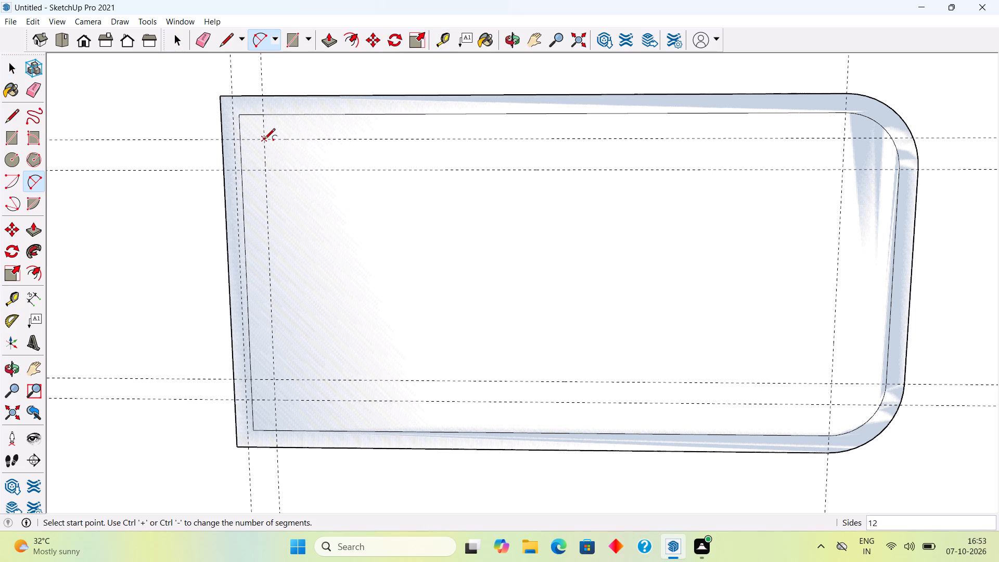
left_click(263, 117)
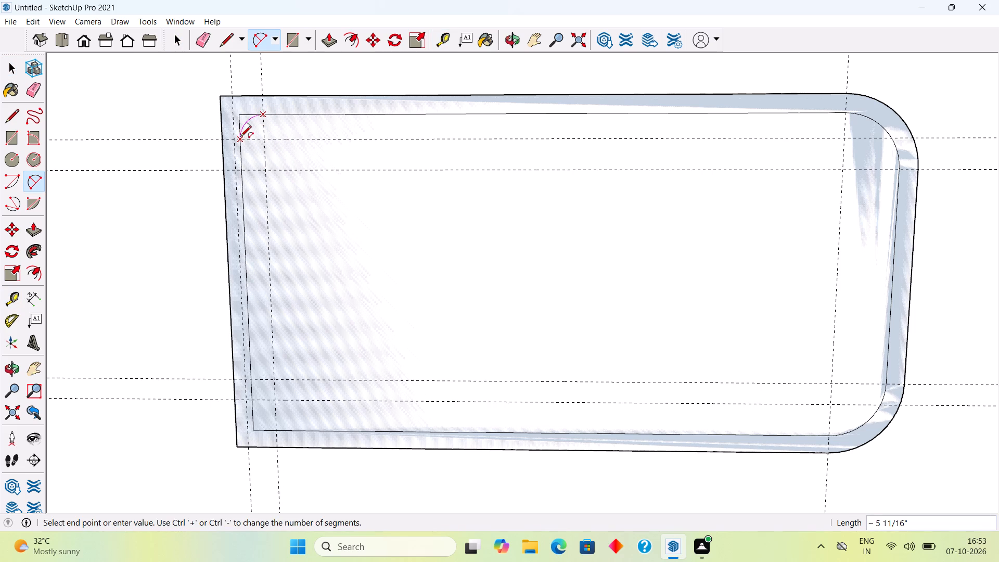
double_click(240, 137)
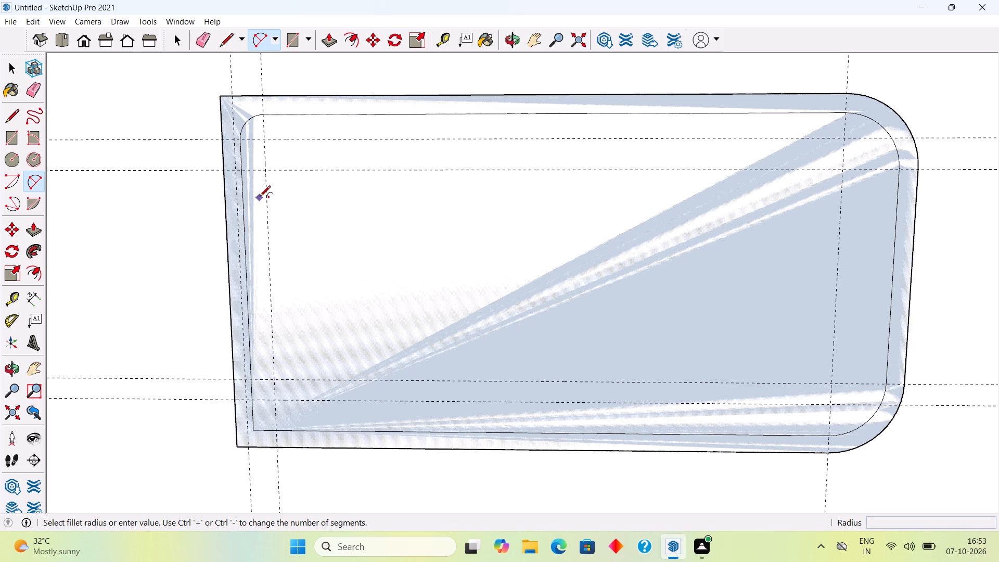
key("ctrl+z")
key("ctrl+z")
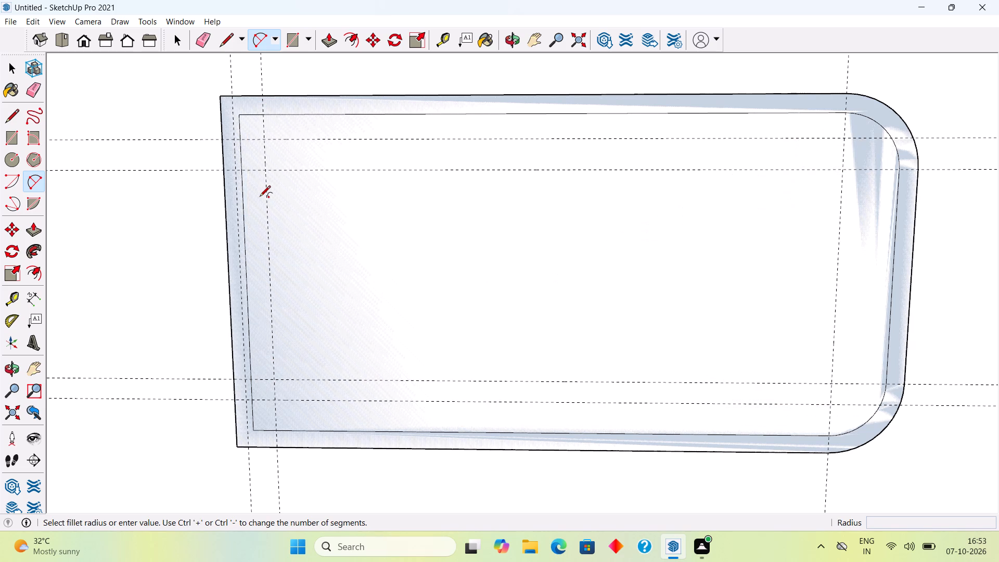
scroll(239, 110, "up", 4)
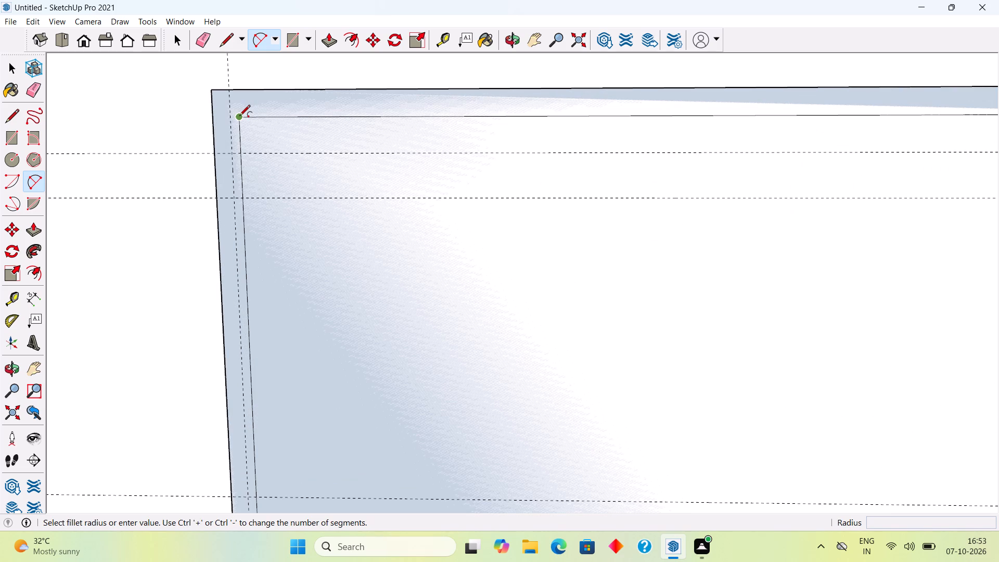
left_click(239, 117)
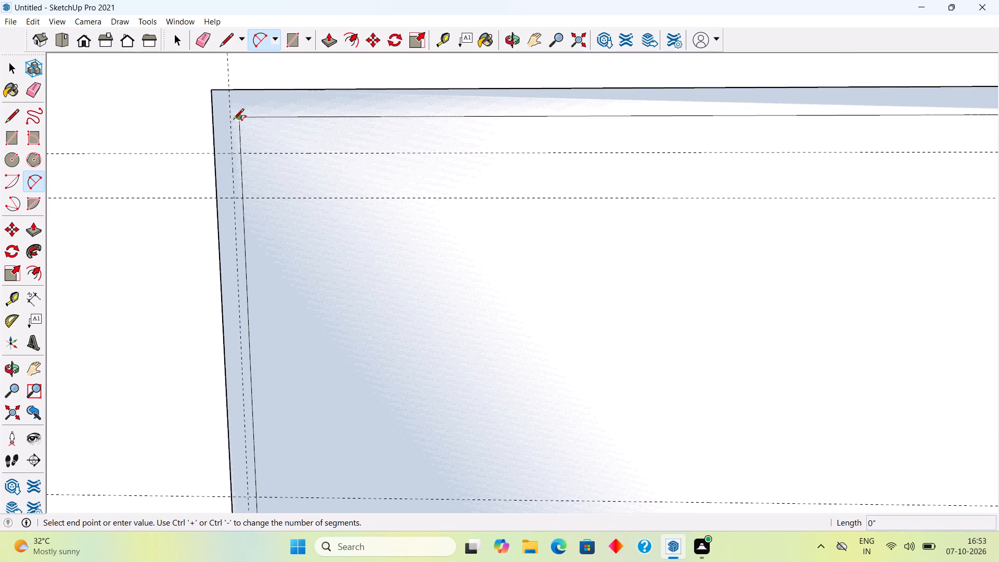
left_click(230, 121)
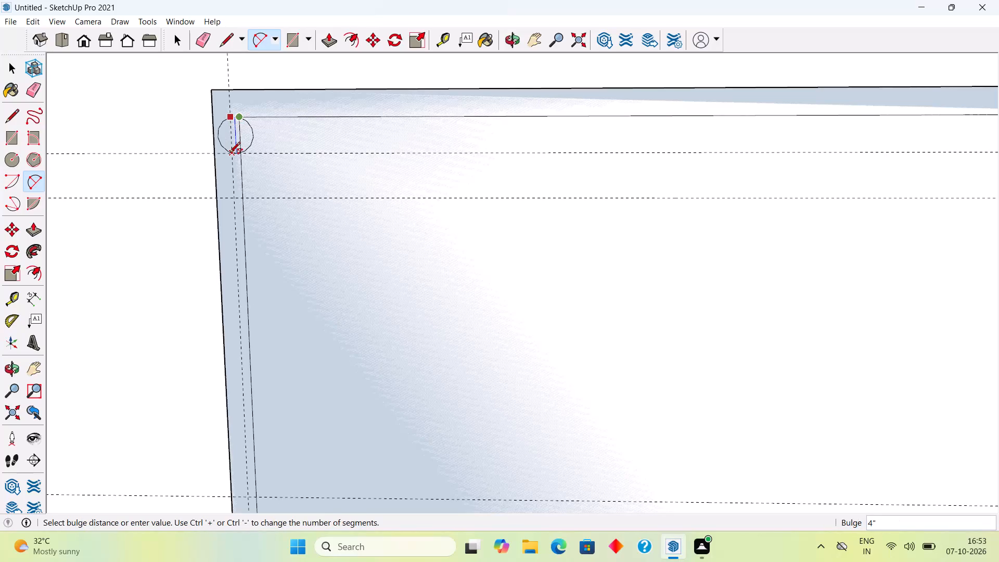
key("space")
Draw a new inner left edge along the vertical guide 1" outside the old one, joined to the inner outline's top and bottom edges.
key("l")
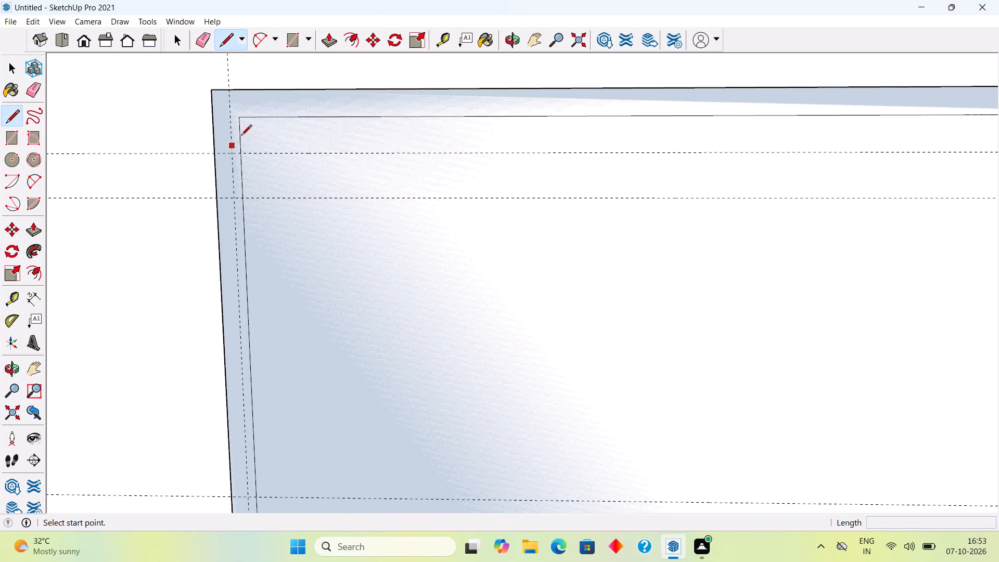
left_click(237, 118)
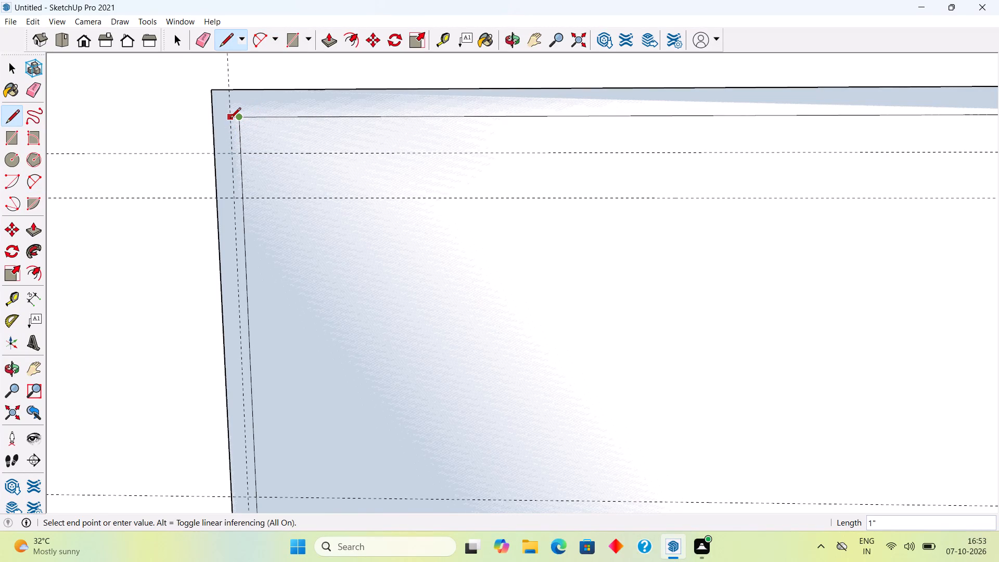
left_click(230, 119)
scroll(229, 146, "down", 10)
scroll(247, 349, "up", 3)
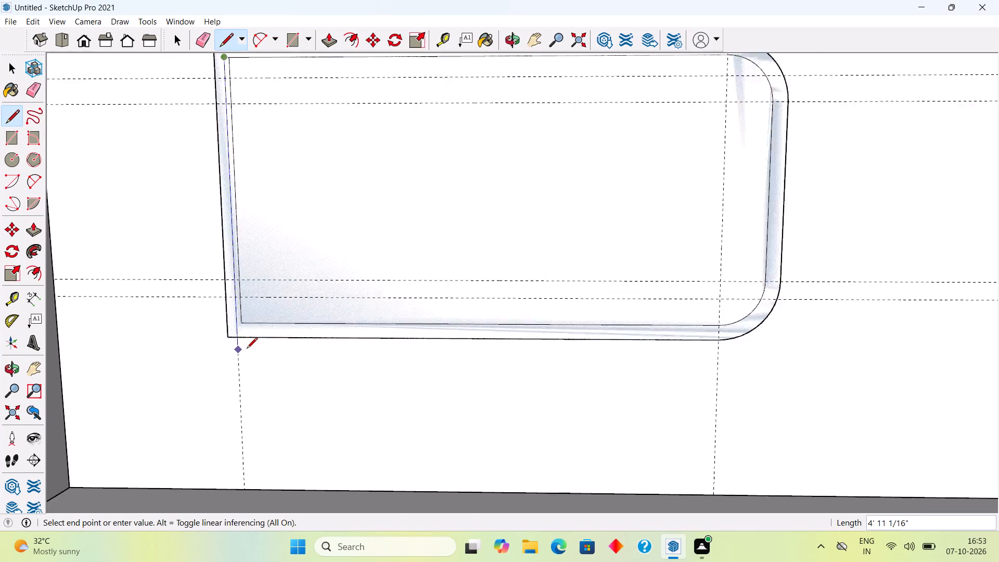
scroll(247, 349, "up", 11)
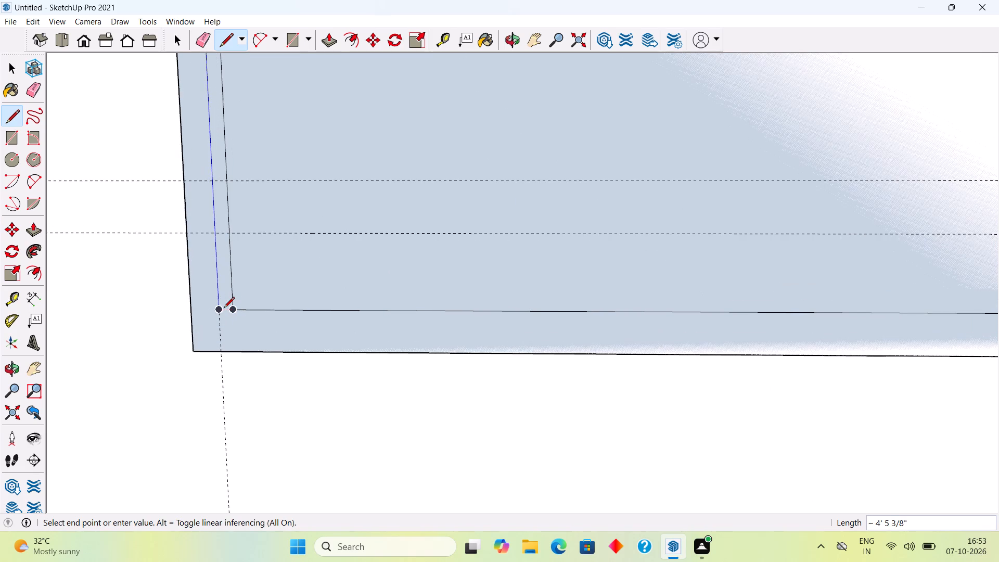
left_click(224, 309)
left_click(230, 307)
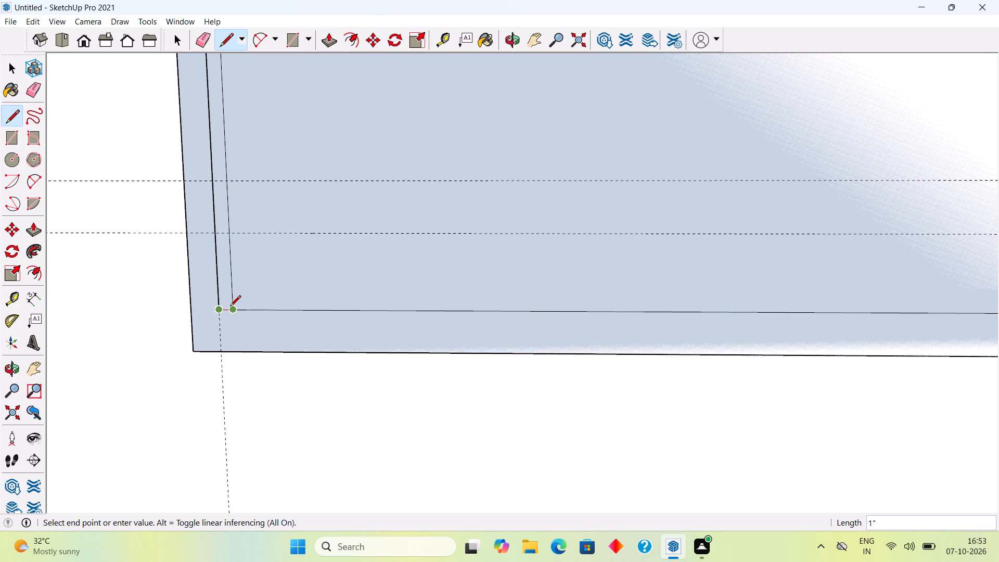
key("space")
Delete the old inner left edge of the frame outline.
left_click(232, 288)
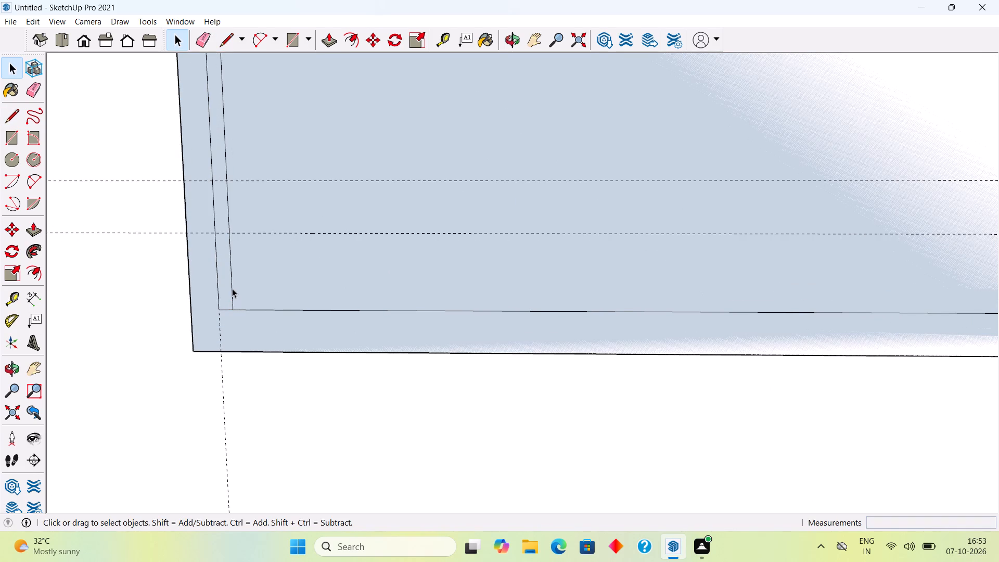
key("Delete")
Place a vertical guide 4" inside the inner outline's new left edge.
scroll(234, 283, "down", 16)
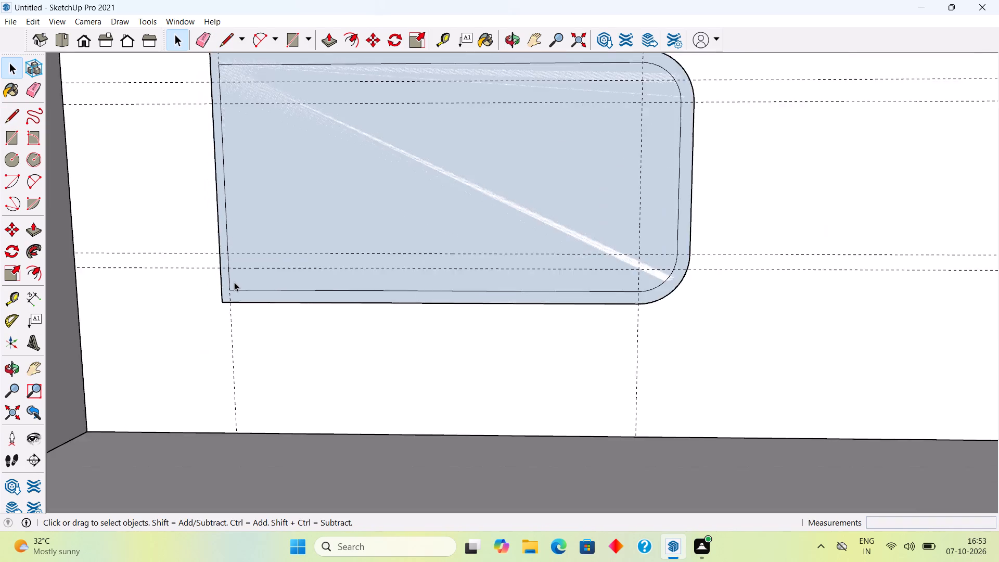
scroll(234, 282, "down", 5)
scroll(242, 133, "up", 15)
scroll(216, 174, "down", 2)
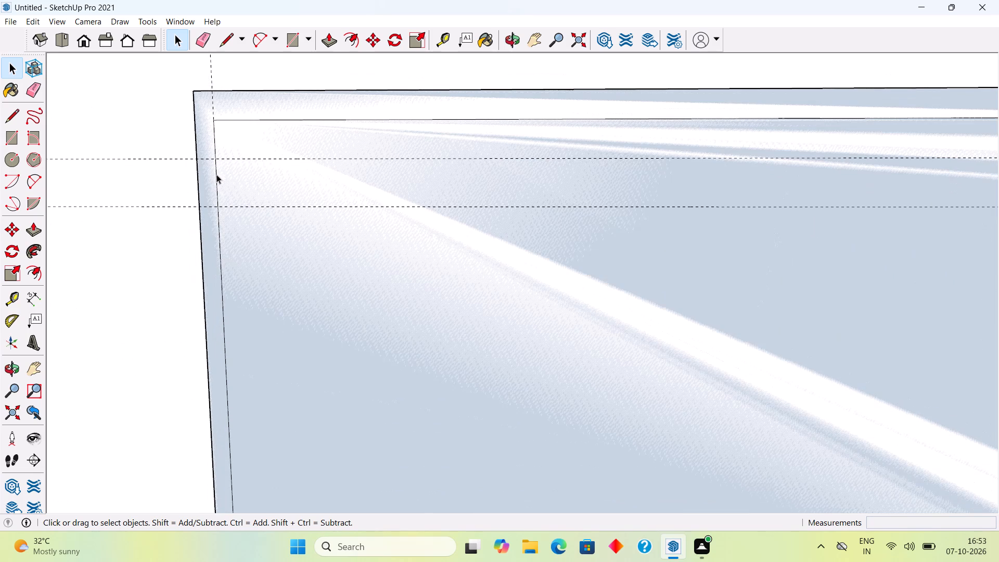
key("t")
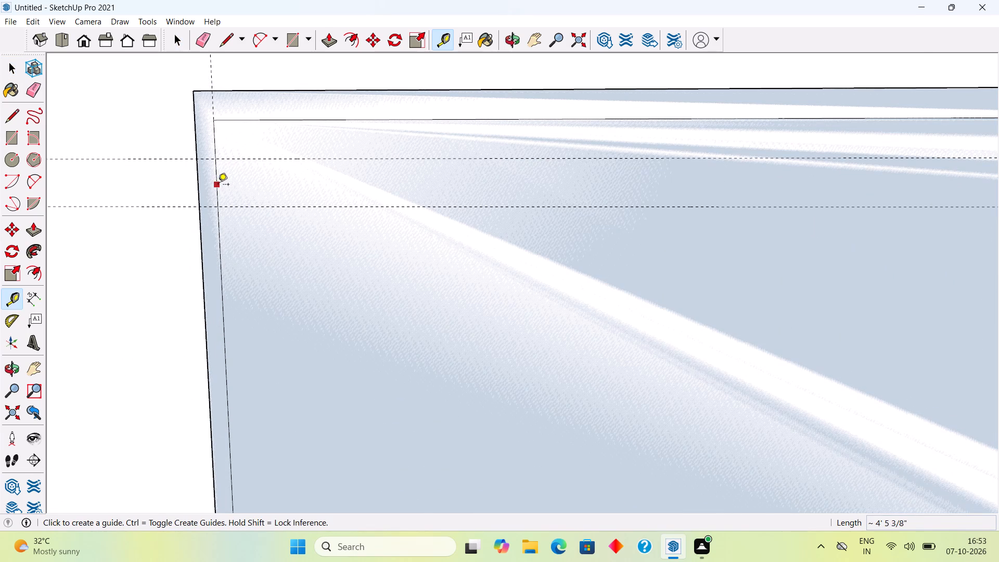
left_click(218, 185)
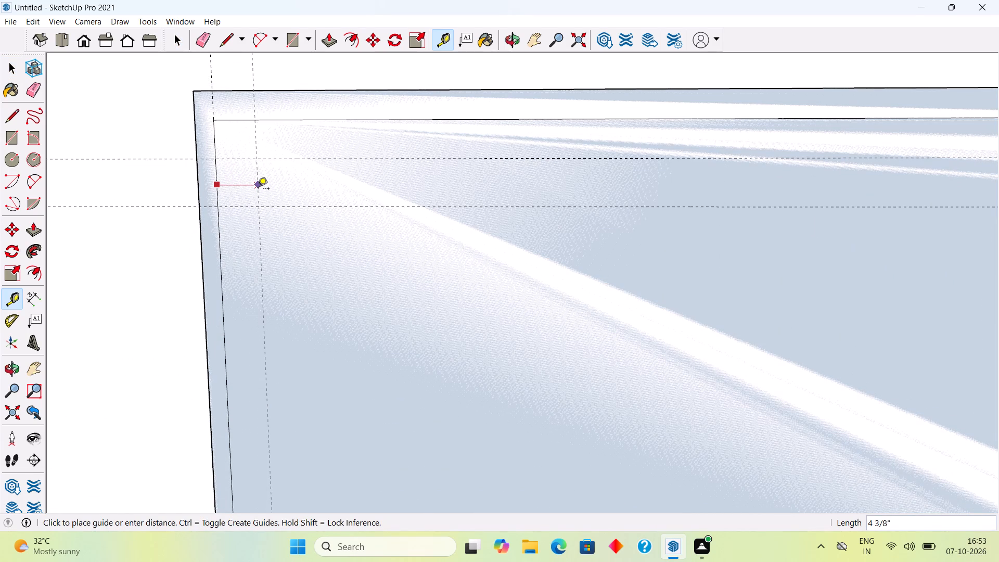
type("4\"")
key("Return")
key("space")
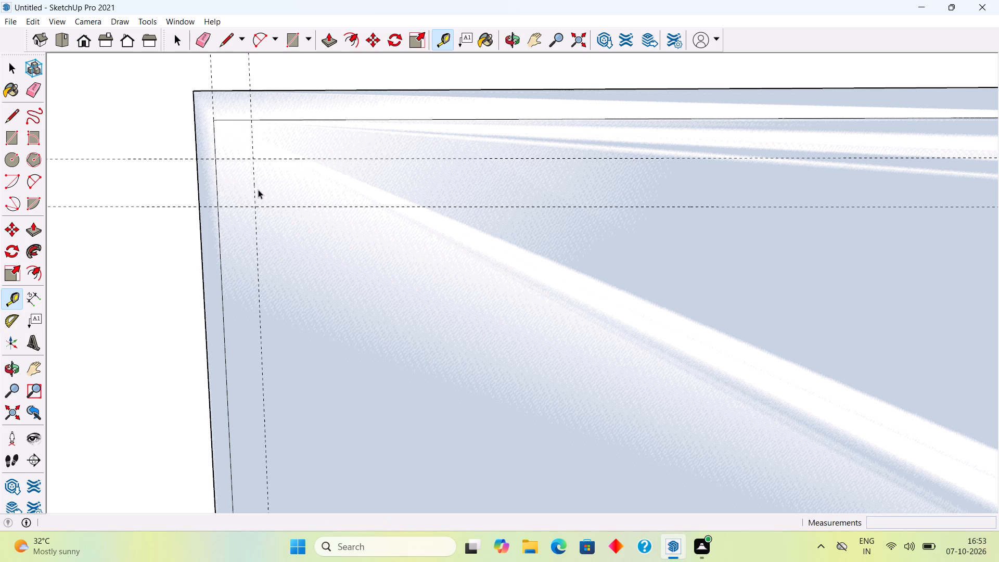
Round the inner outline's top-left corner with a tangent arc between the two 4" guide intersections.
key("a")
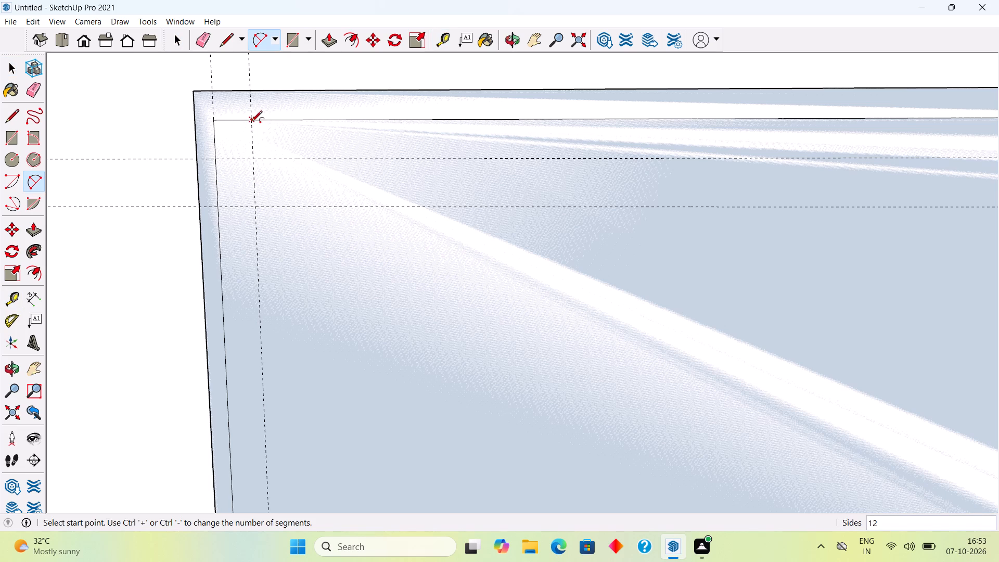
left_click(251, 122)
double_click(216, 160)
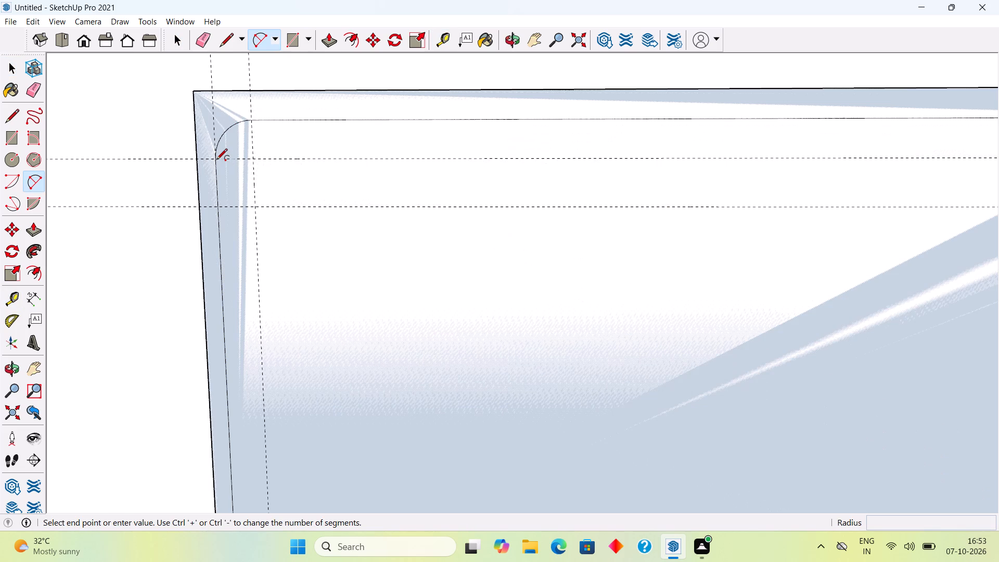
key("space")
Draw 3" vertical lines across the frame's bottom strip, at the inner left edge and at the start of the bottom-right curve.
scroll(221, 158, "down", 6)
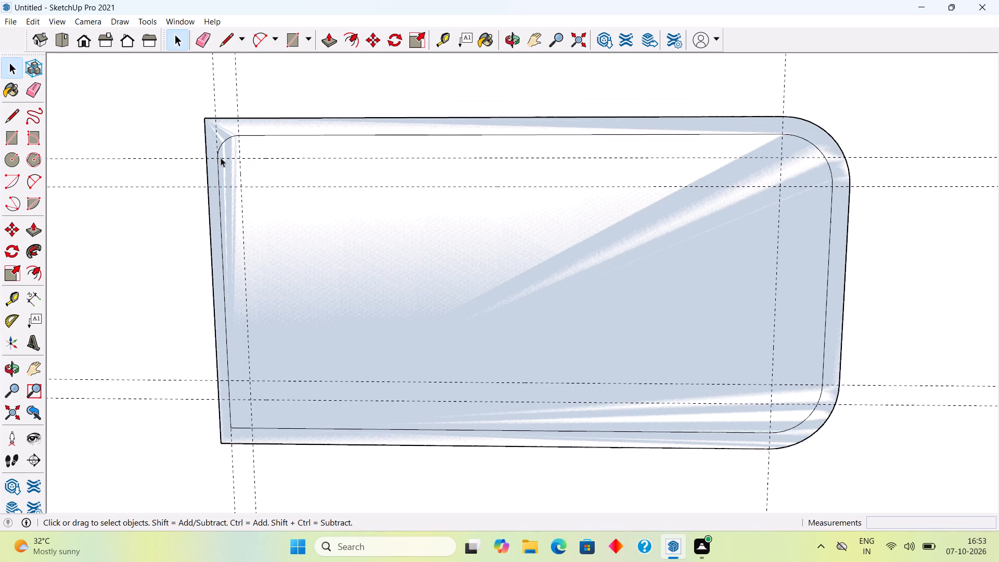
key("l")
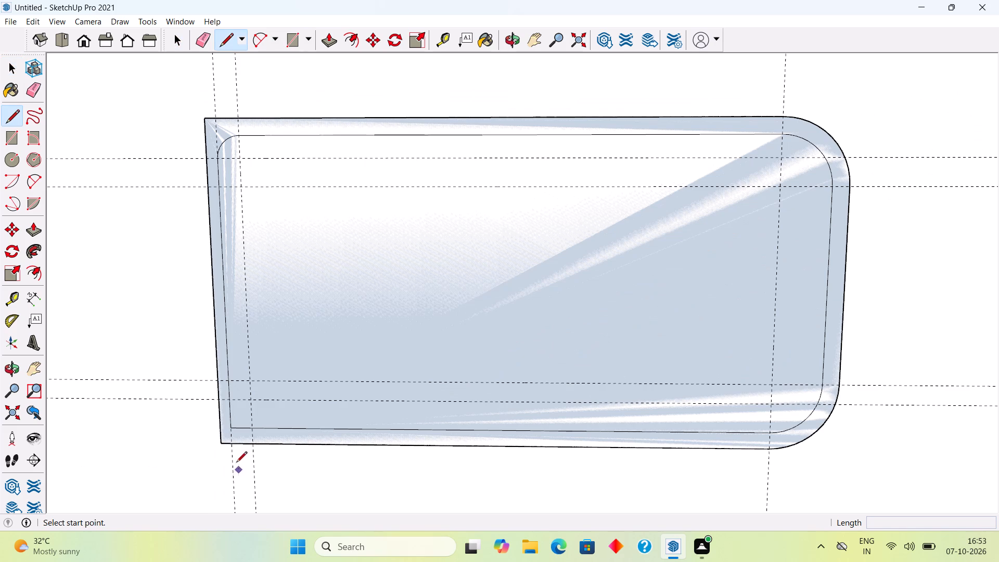
left_click(234, 445)
left_click(232, 429)
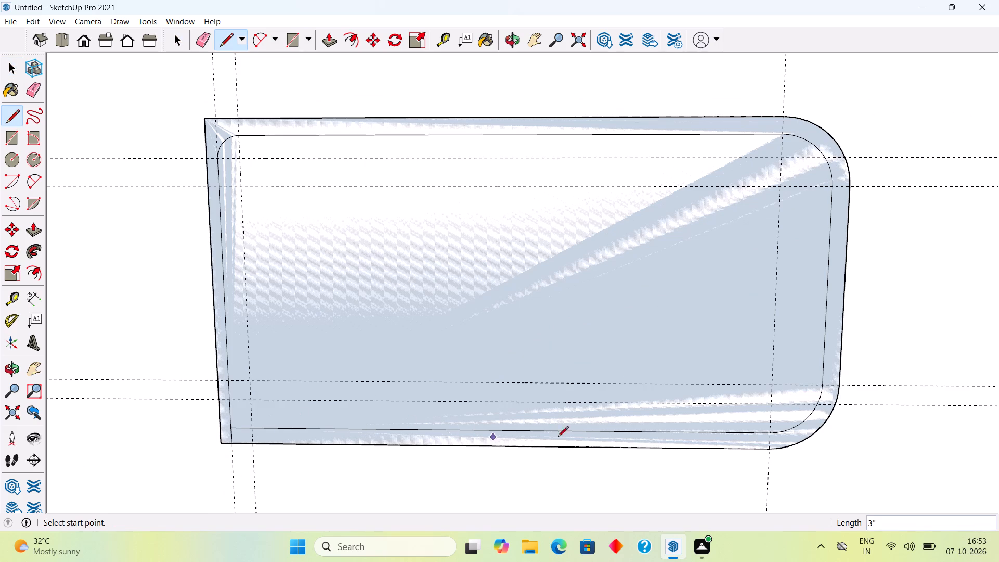
left_click(768, 434)
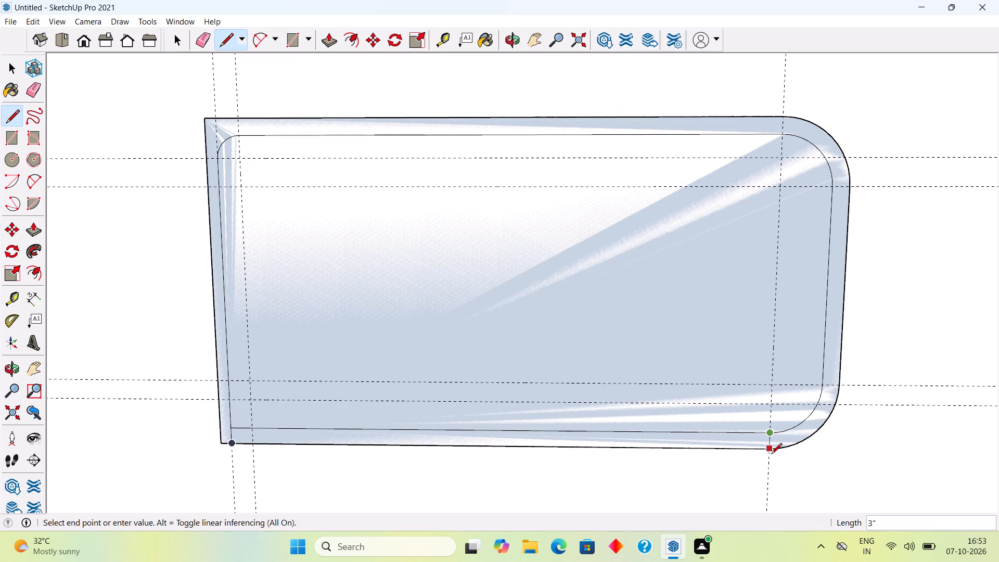
left_click(771, 455)
key("space")
Delete the face inside the frame's inner outline.
left_click(697, 430)
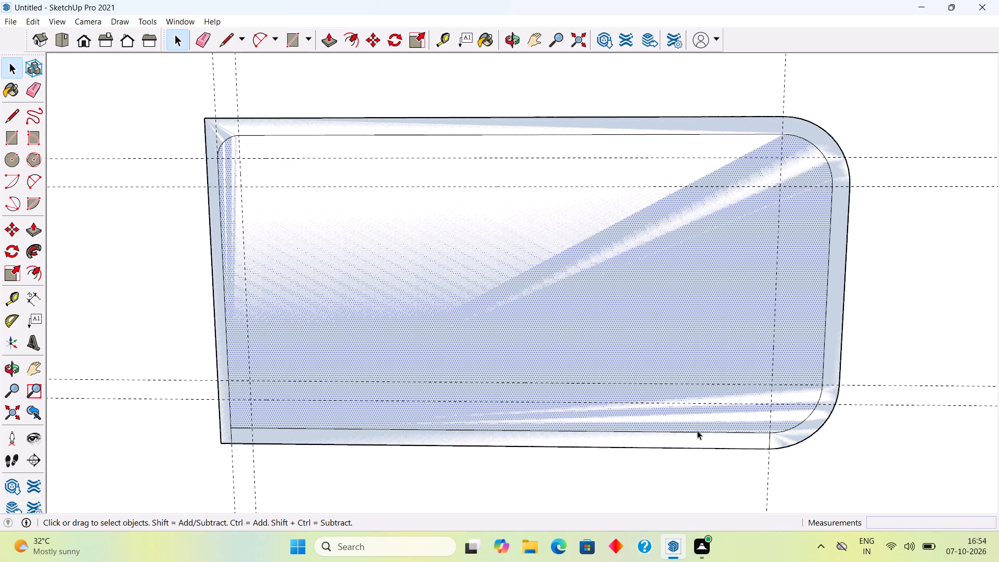
key("Delete")
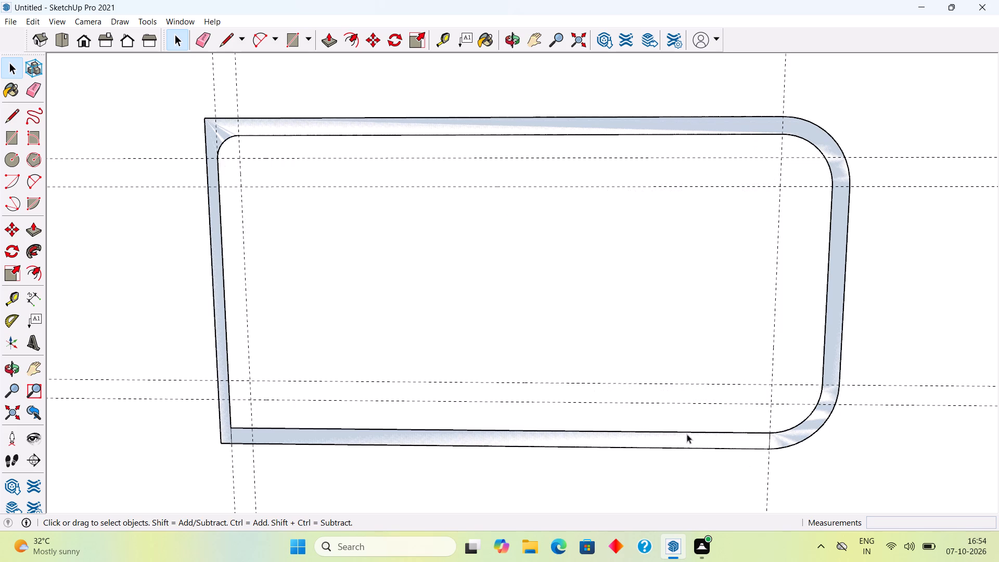
Delete the inner and outer edges of the frame's bottom strip between the two cut lines.
left_click(681, 431)
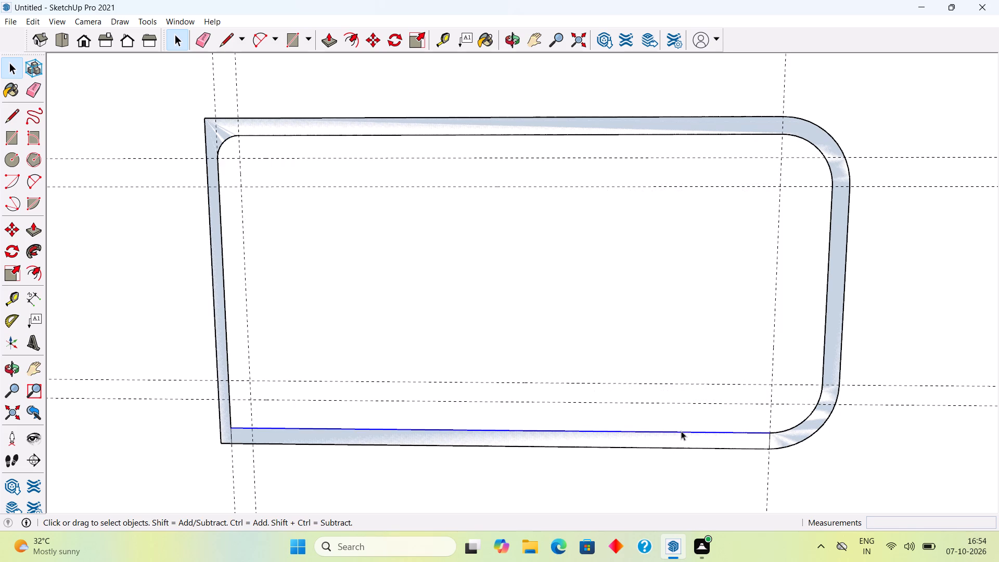
key("Delete")
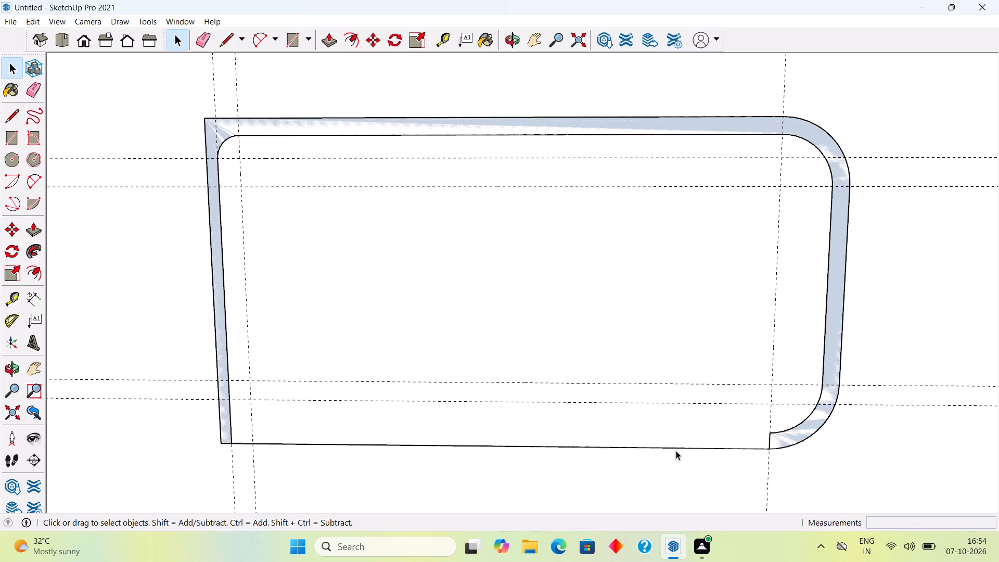
left_click(677, 446)
key("Delete")
Extrude the open frame face 8" out from the rear wall with Push/Pull.
scroll(677, 446, "down", 4)
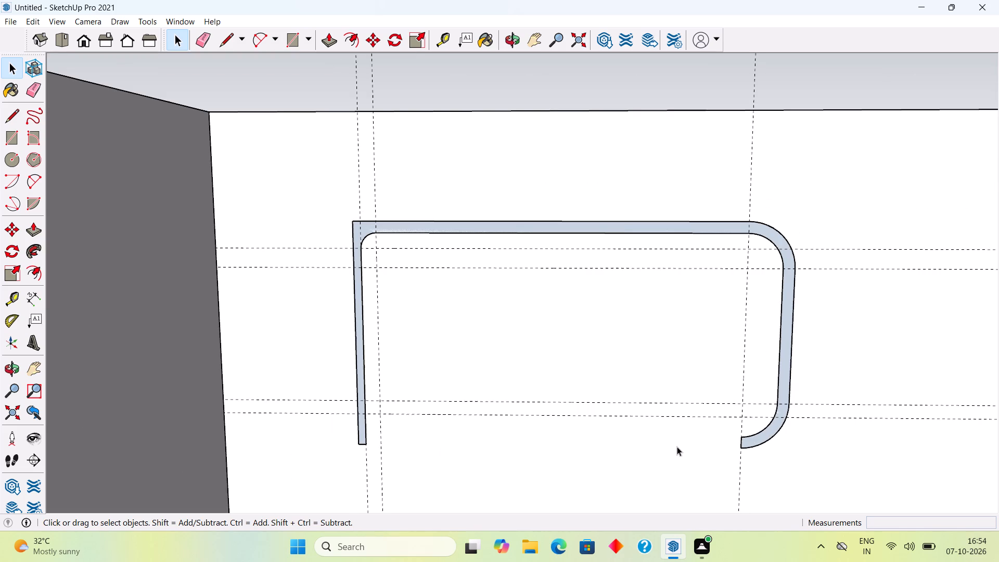
key("p")
left_click(786, 384)
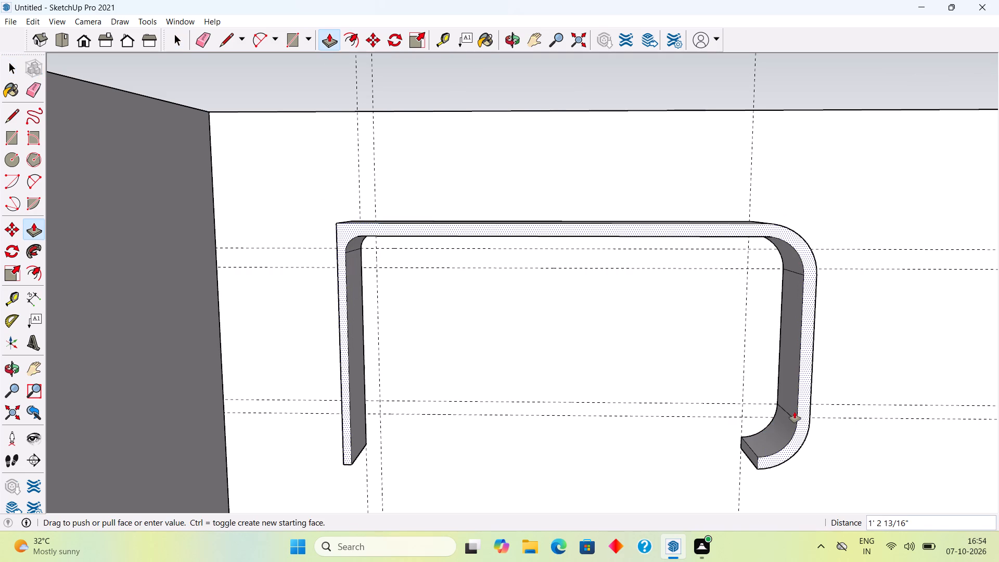
type("8\"")
key("Return")
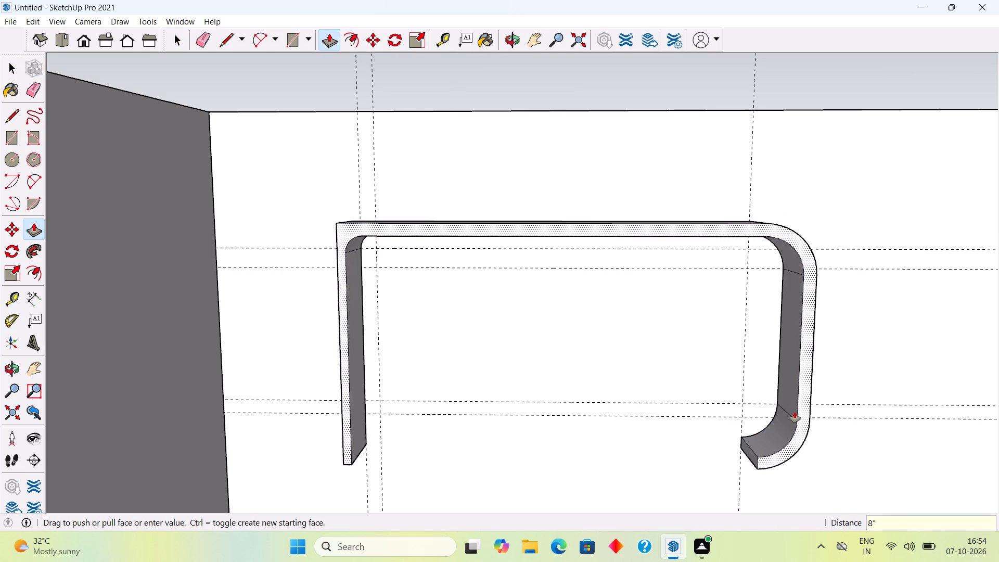
key("space")
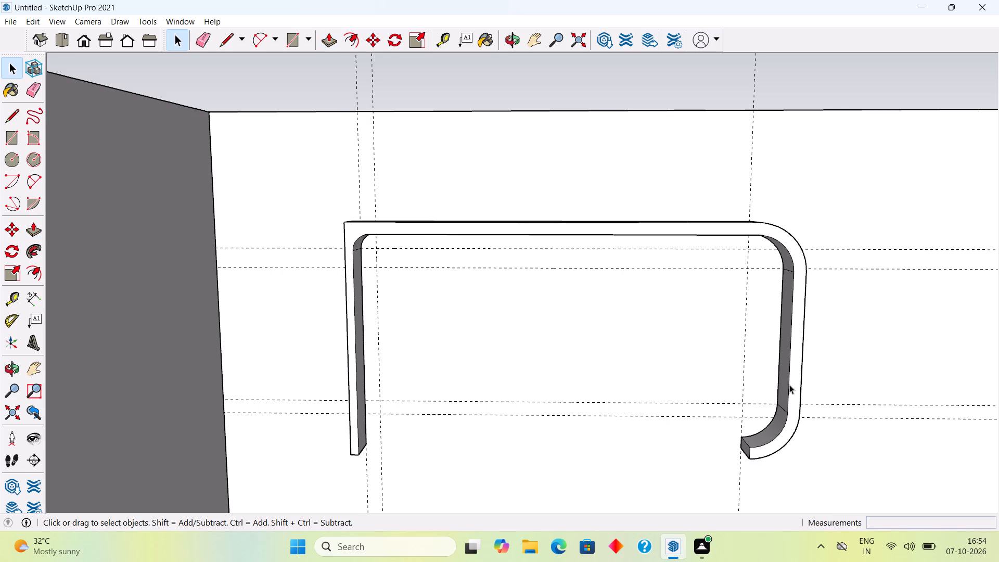
Make the whole extruded frame a group.
triple_click(789, 385)
right_click(789, 385)
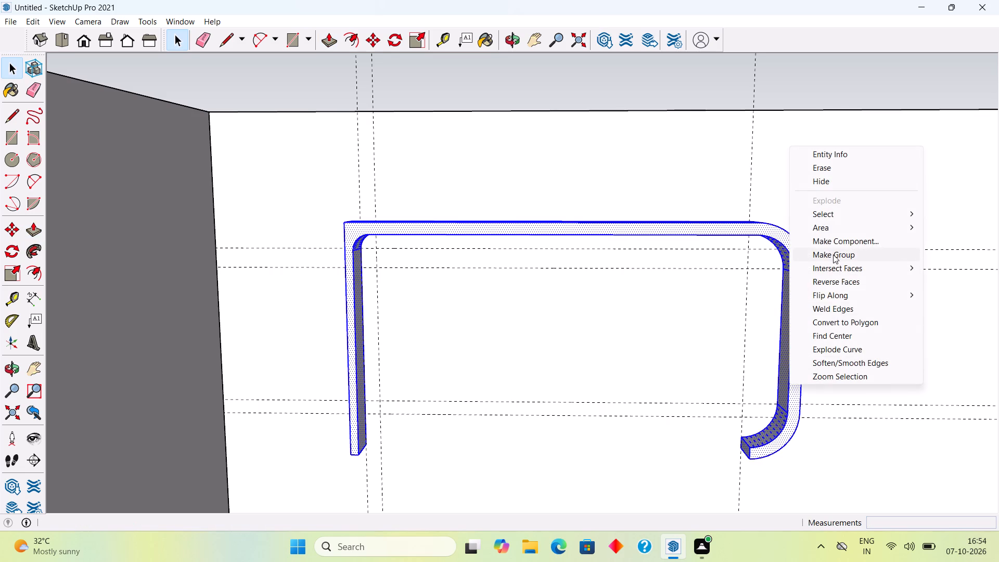
left_click(833, 254)
left_click(652, 85)
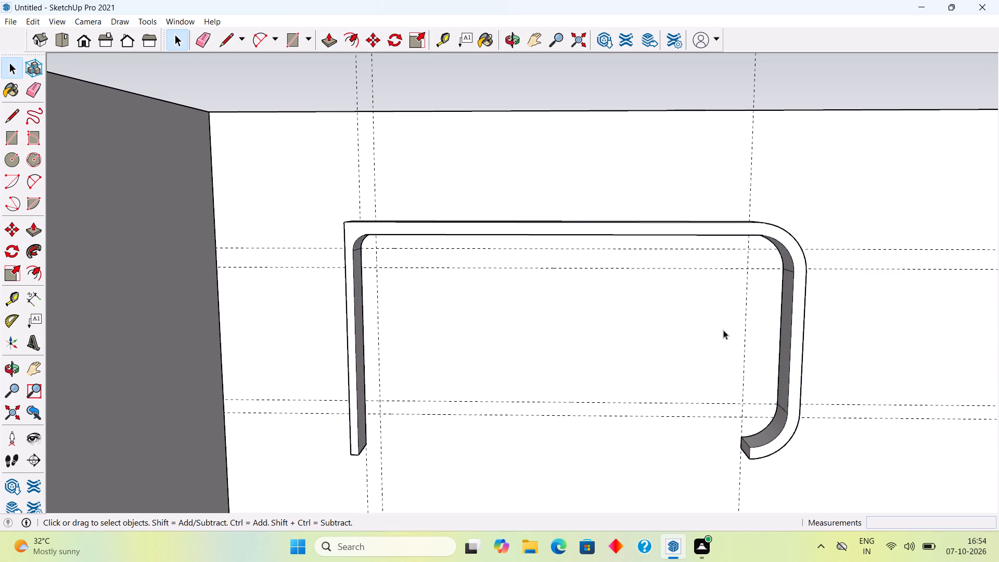
Hide the side wall group that stands at the left end of the rear wall.
middle_click_drag(797, 350, 853, 391)
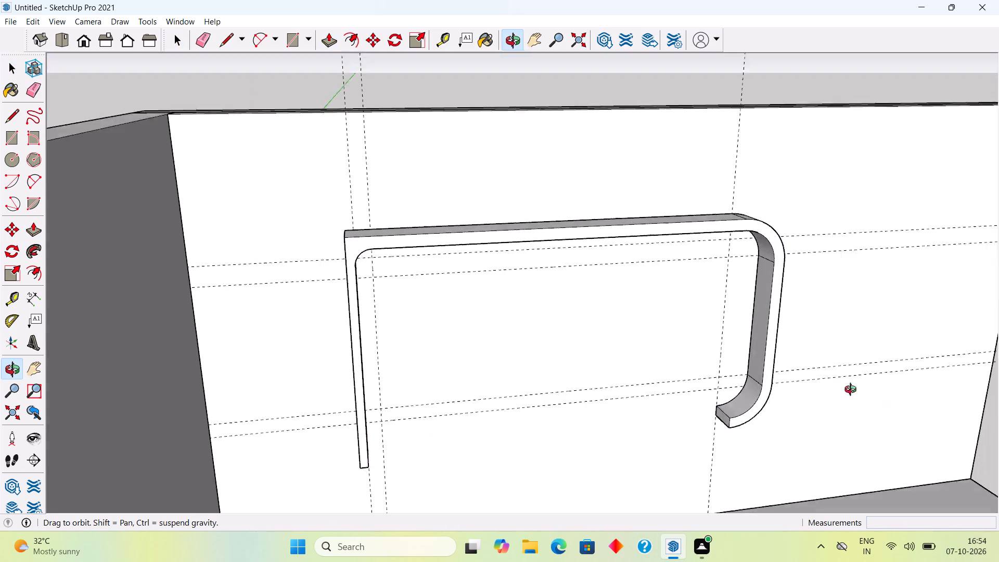
middle_click_drag(853, 391, 783, 367)
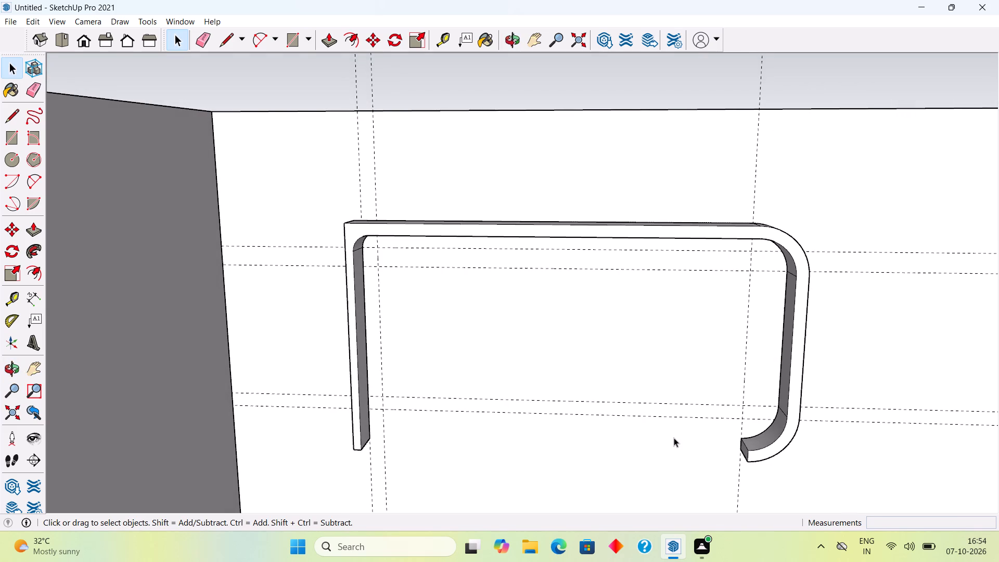
scroll(674, 433, "down", 3)
middle_click_drag(674, 443, 712, 374)
scroll(712, 374, "down", 5)
middle_click_drag(691, 437, 687, 461)
scroll(538, 378, "up", 2)
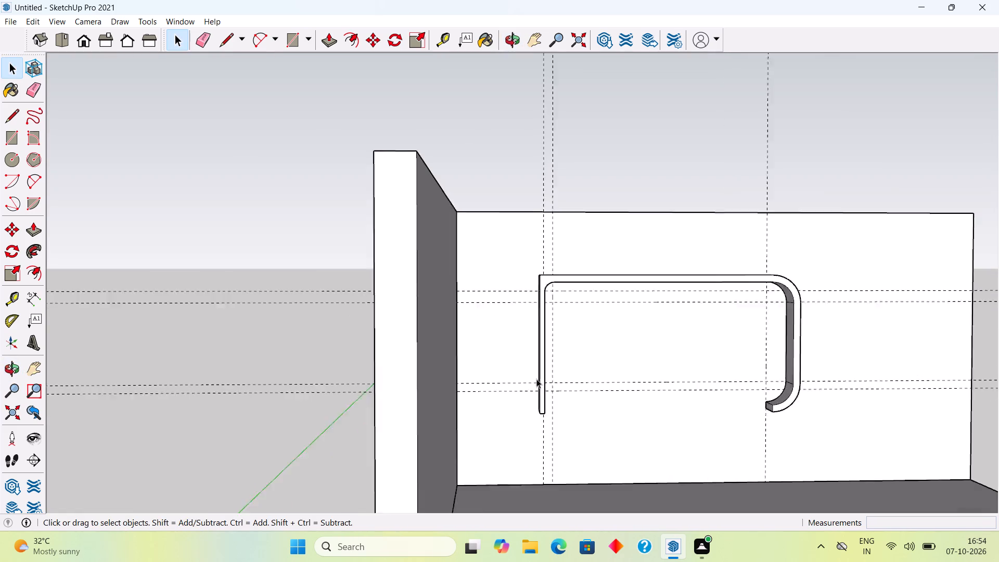
scroll(536, 379, "up", 2)
middle_click_drag(534, 375, 540, 430)
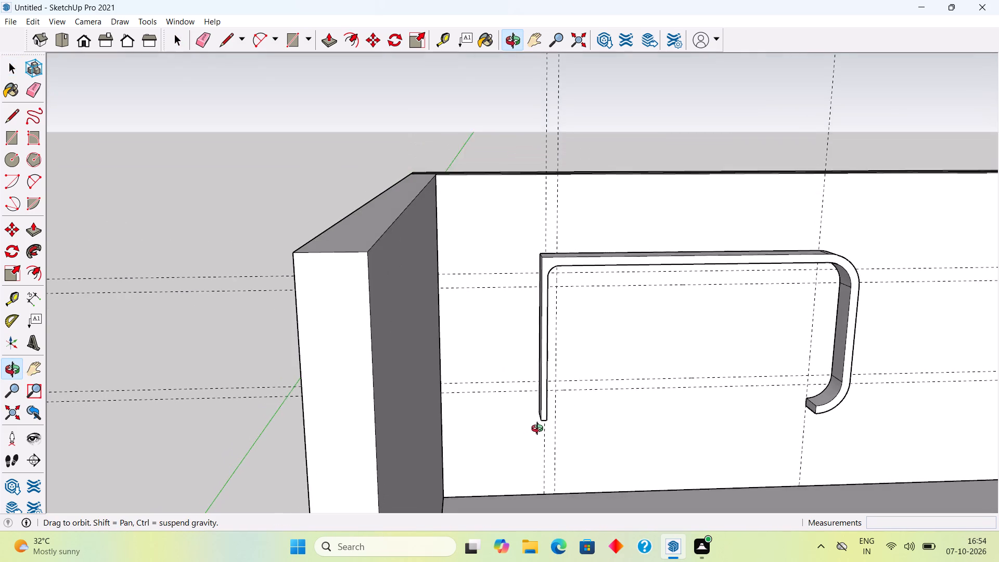
middle_click_drag(540, 430, 536, 431)
left_click(388, 397)
right_click(388, 397)
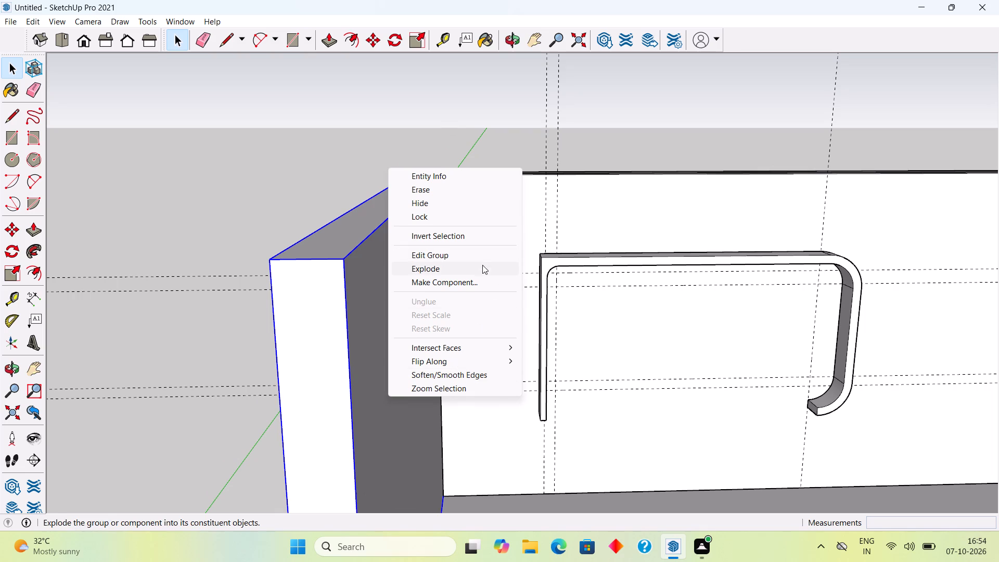
left_click(480, 207)
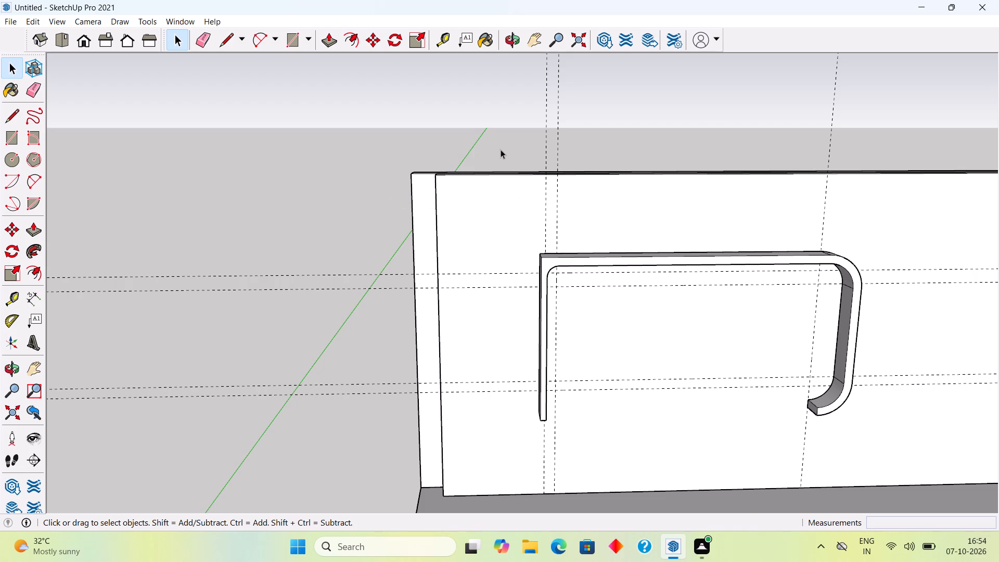
Open the frame group, select all its geometry and examine the frame from several angles, then close the group.
scroll(547, 328, "up", 7)
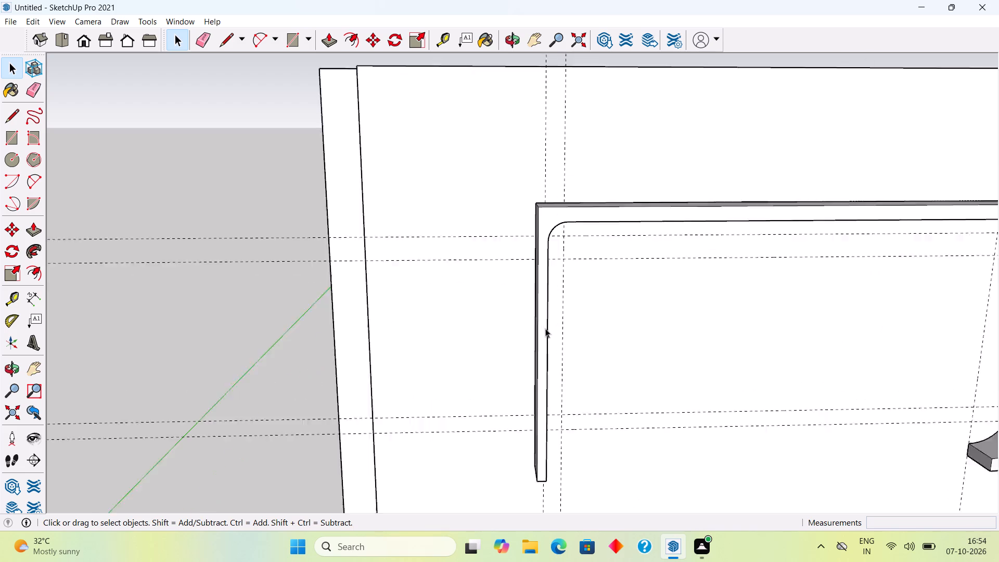
scroll(545, 328, "up", 5)
left_click(547, 317)
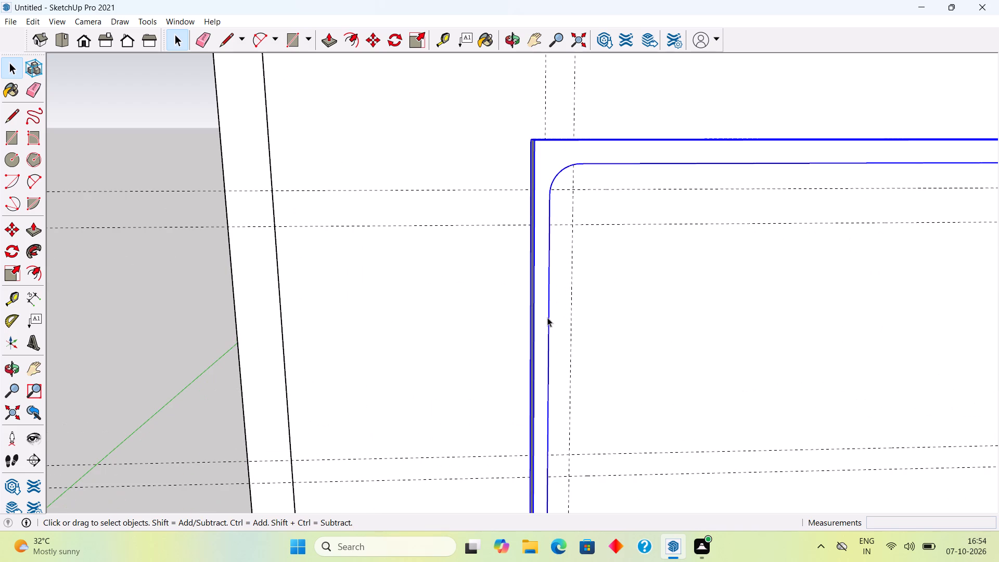
left_click(545, 322)
left_click(545, 322)
scroll(545, 322, "down", 10)
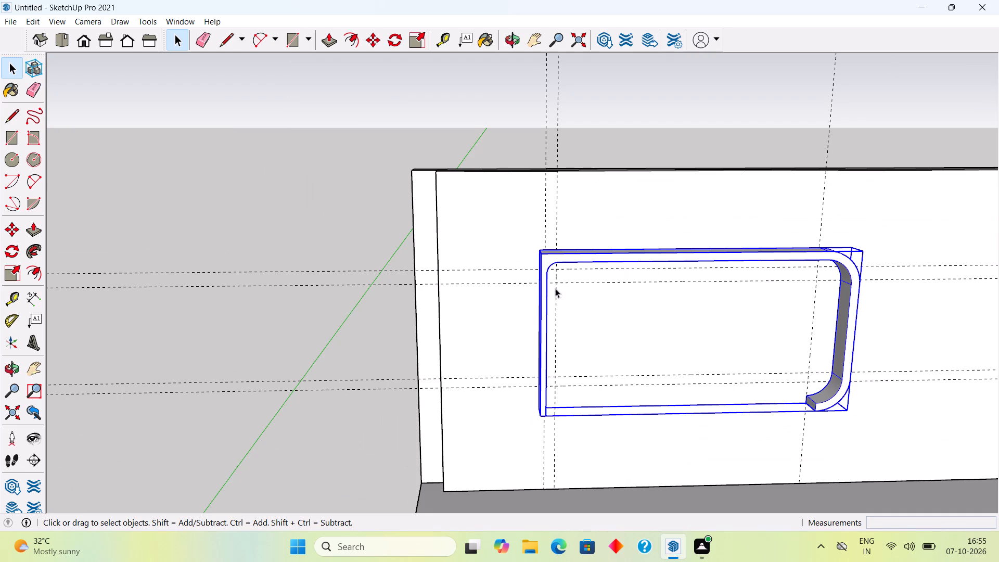
left_click(568, 285)
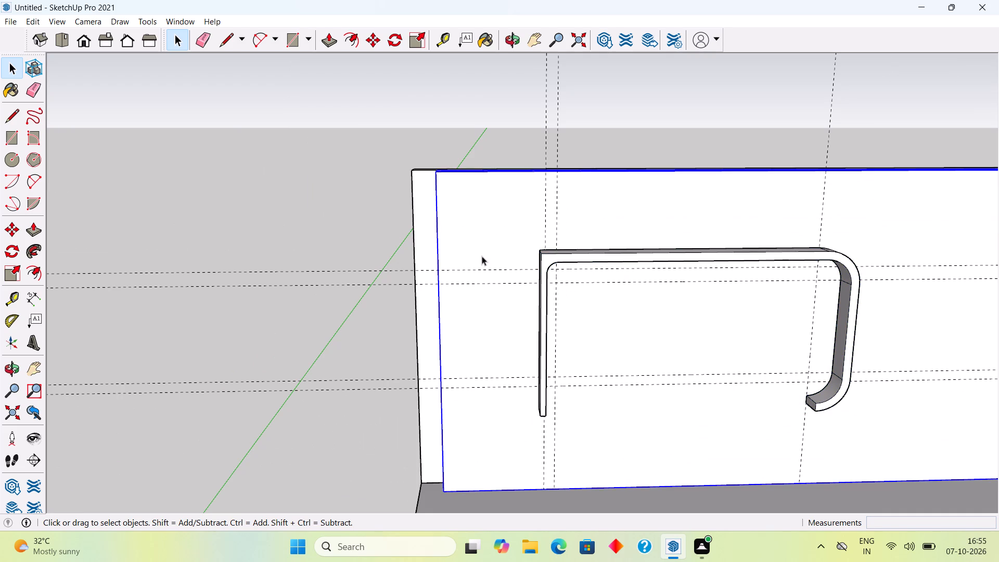
scroll(549, 264, "up", 7)
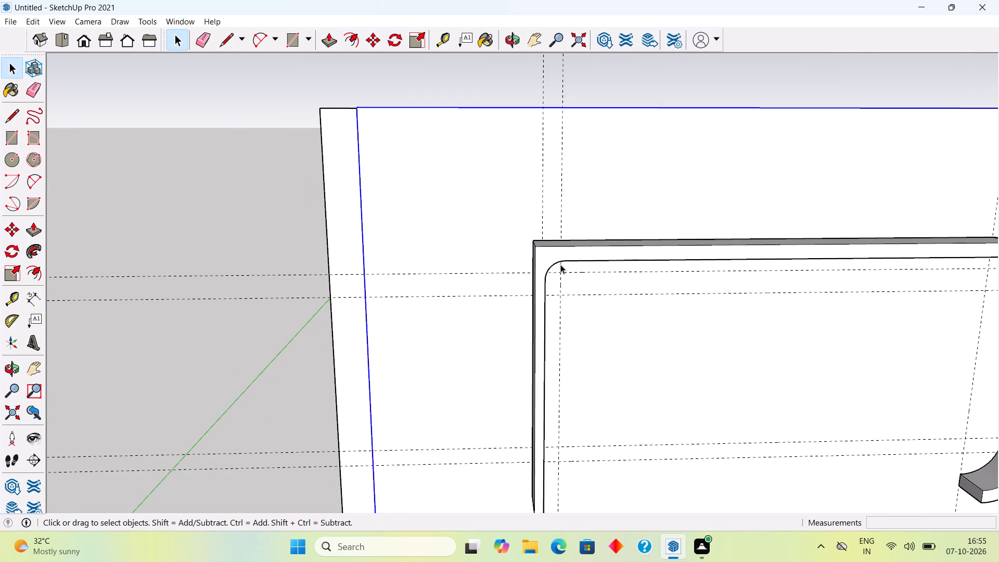
scroll(560, 264, "up", 7)
scroll(513, 285, "up", 4)
left_click(518, 275)
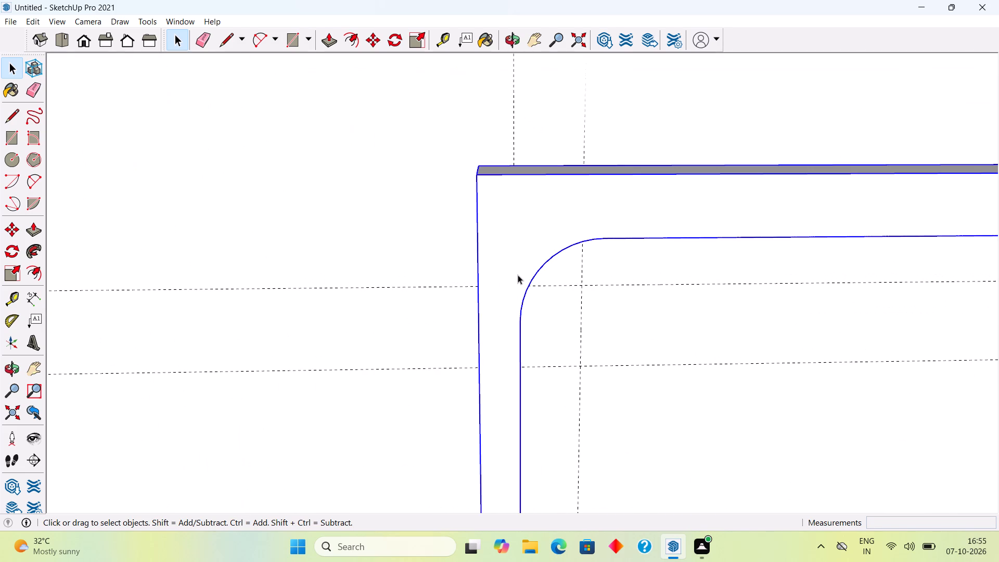
left_click(518, 275)
double_click(518, 275)
scroll(518, 275, "down", 2)
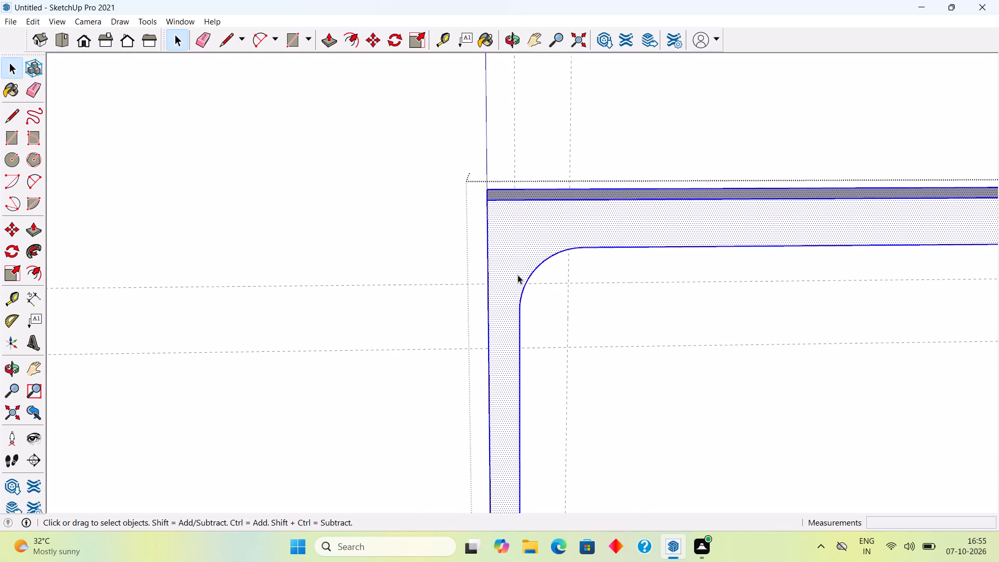
scroll(518, 275, "down", 16)
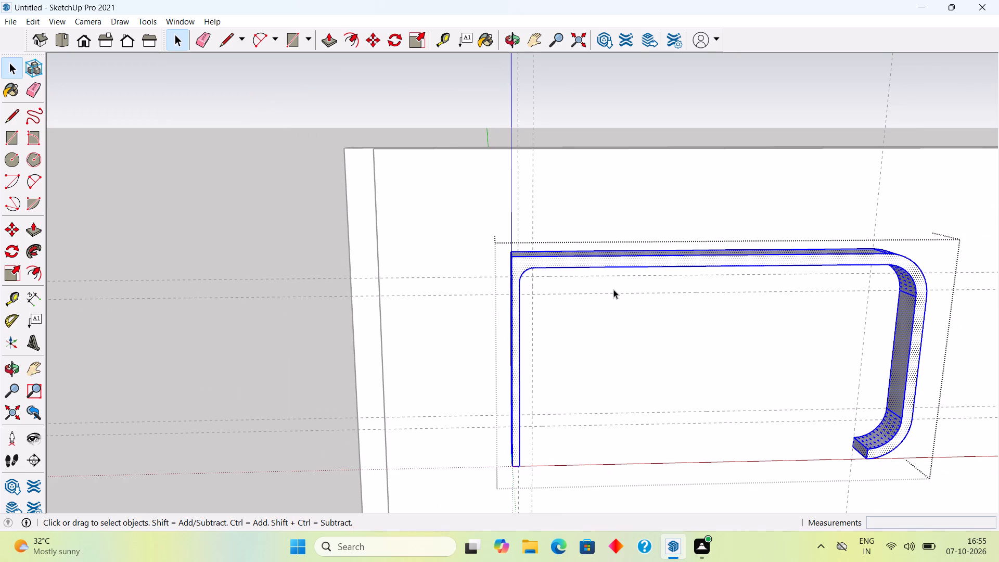
scroll(613, 289, "down", 3)
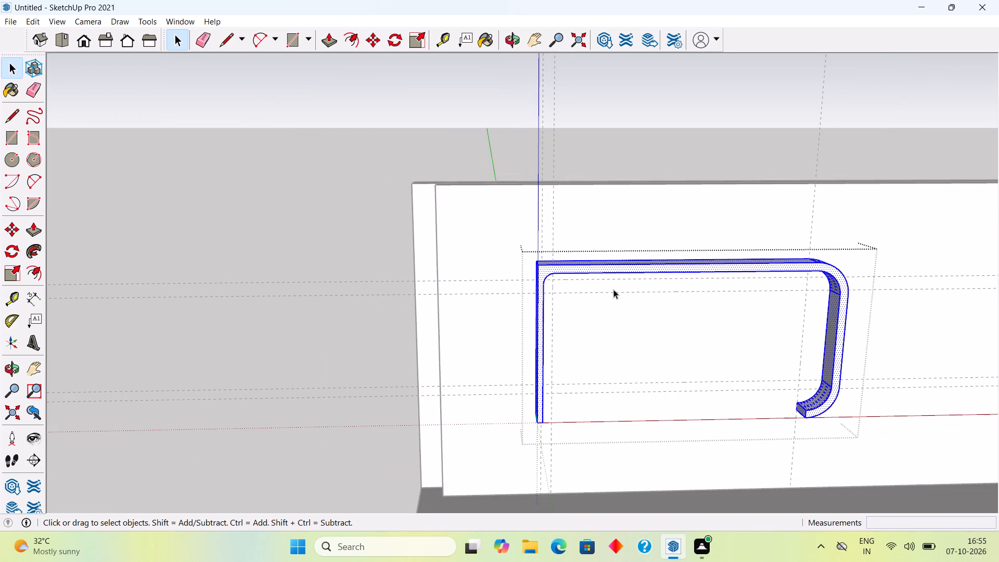
scroll(613, 289, "down", 1)
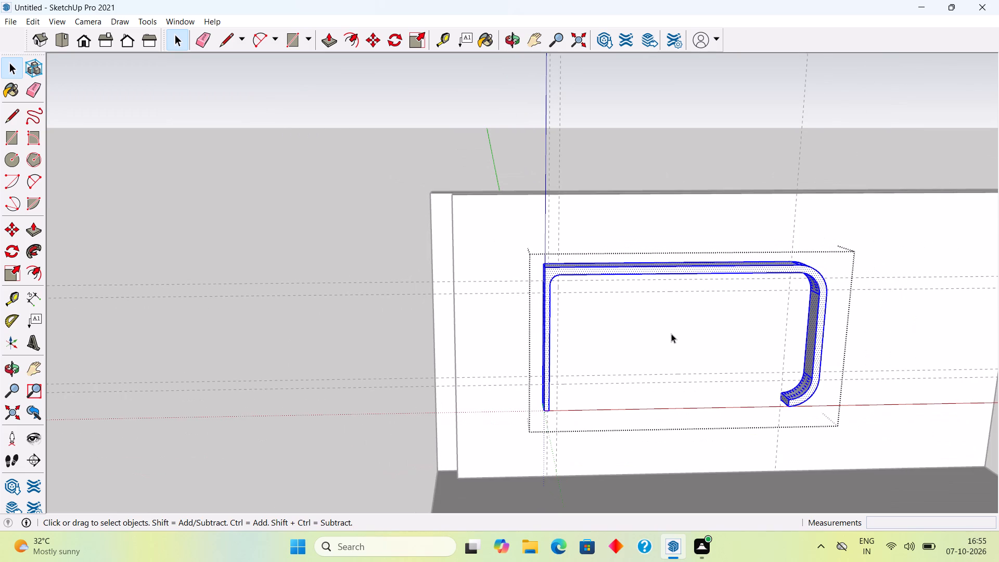
middle_click_drag(669, 328, 663, 310)
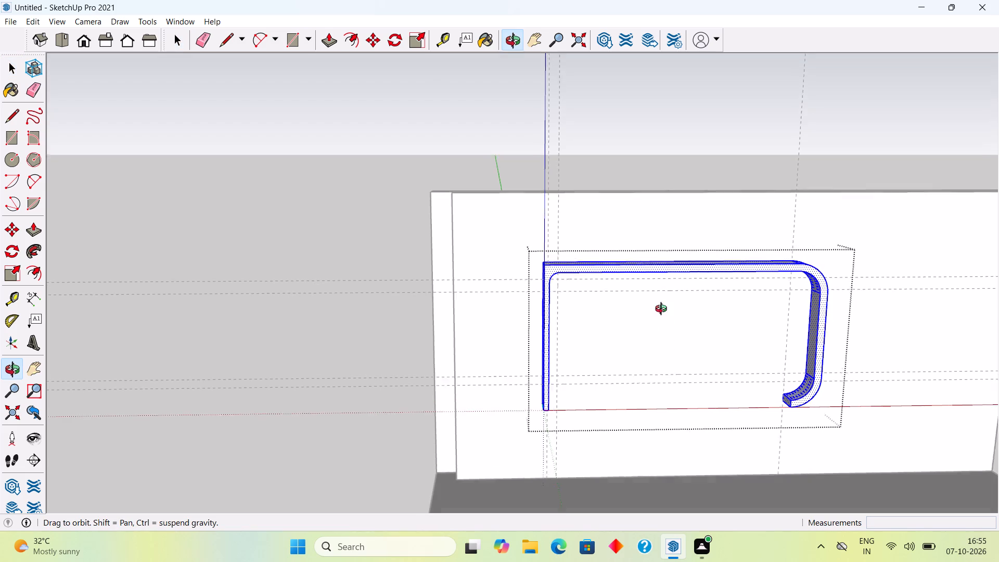
middle_click_drag(663, 310, 642, 204)
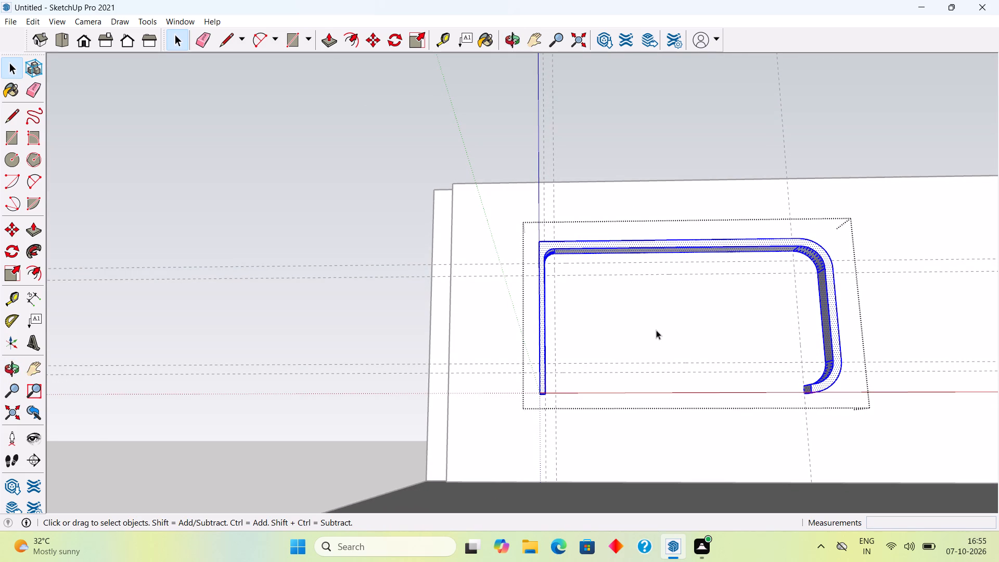
scroll(652, 329, "down", 3)
scroll(922, 294, "up", 3)
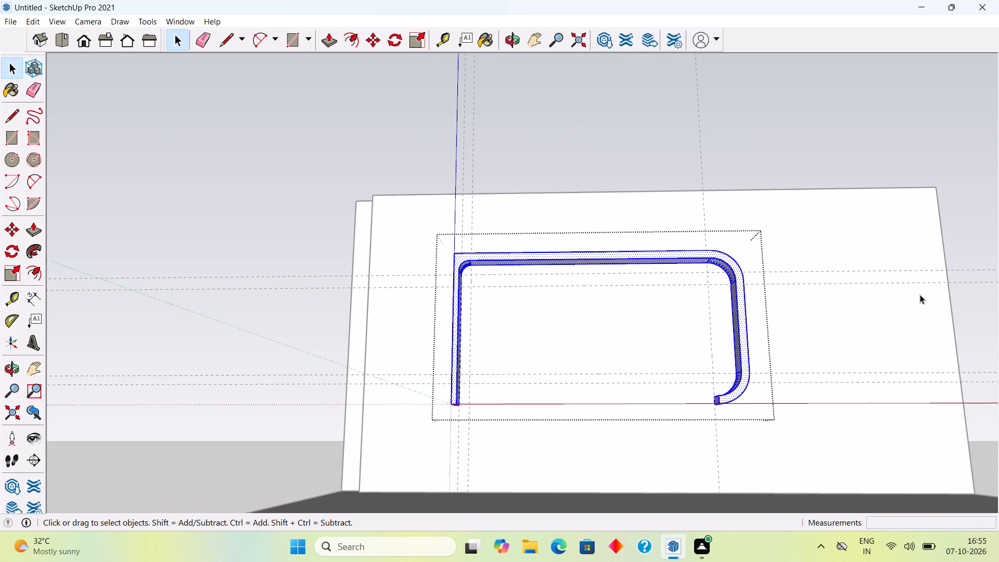
scroll(851, 310, "down", 1)
middle_click_drag(834, 352, 834, 402)
scroll(829, 397, "down", 1)
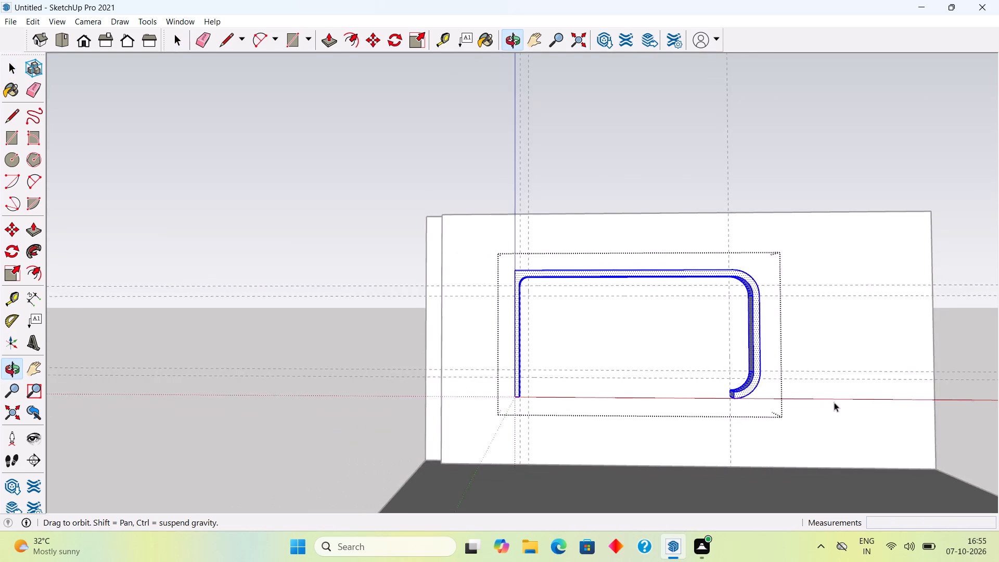
middle_click_drag(834, 402, 834, 403)
scroll(835, 402, "up", 2)
left_click(686, 352)
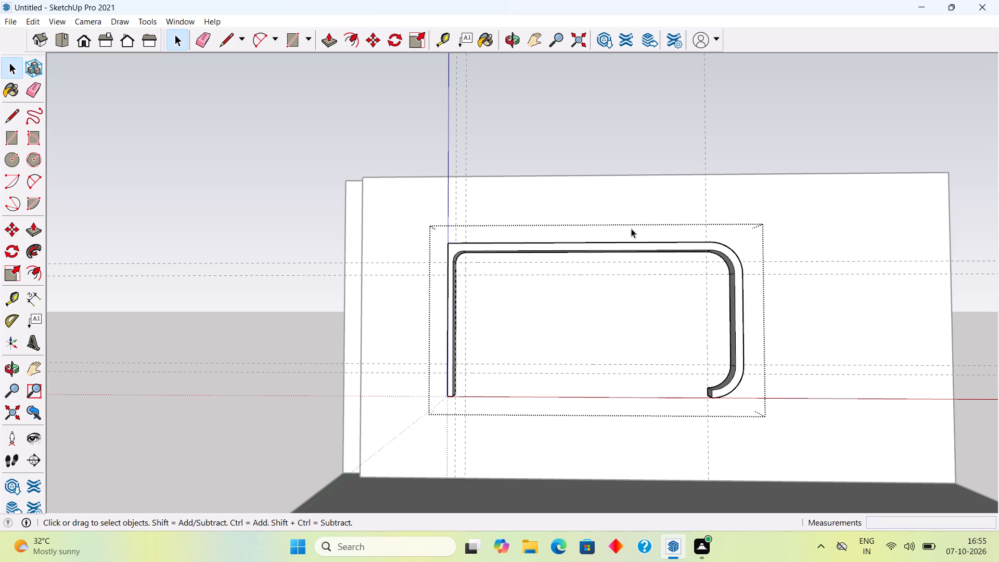
left_click(569, 138)
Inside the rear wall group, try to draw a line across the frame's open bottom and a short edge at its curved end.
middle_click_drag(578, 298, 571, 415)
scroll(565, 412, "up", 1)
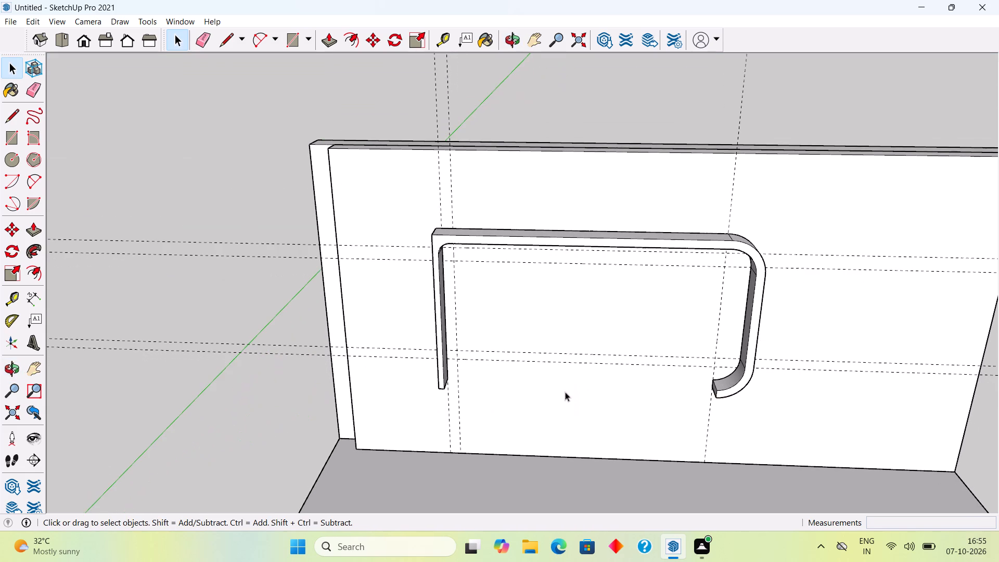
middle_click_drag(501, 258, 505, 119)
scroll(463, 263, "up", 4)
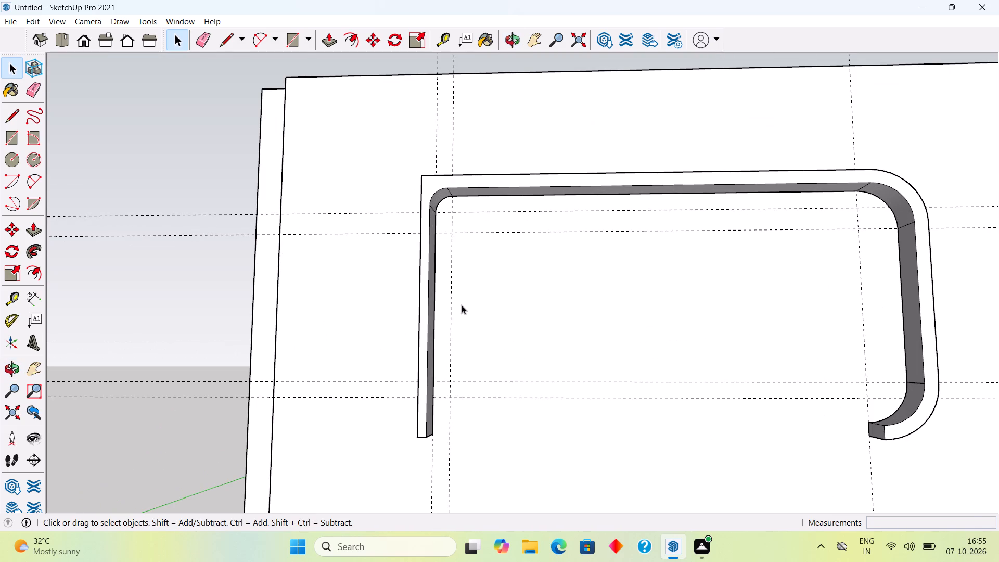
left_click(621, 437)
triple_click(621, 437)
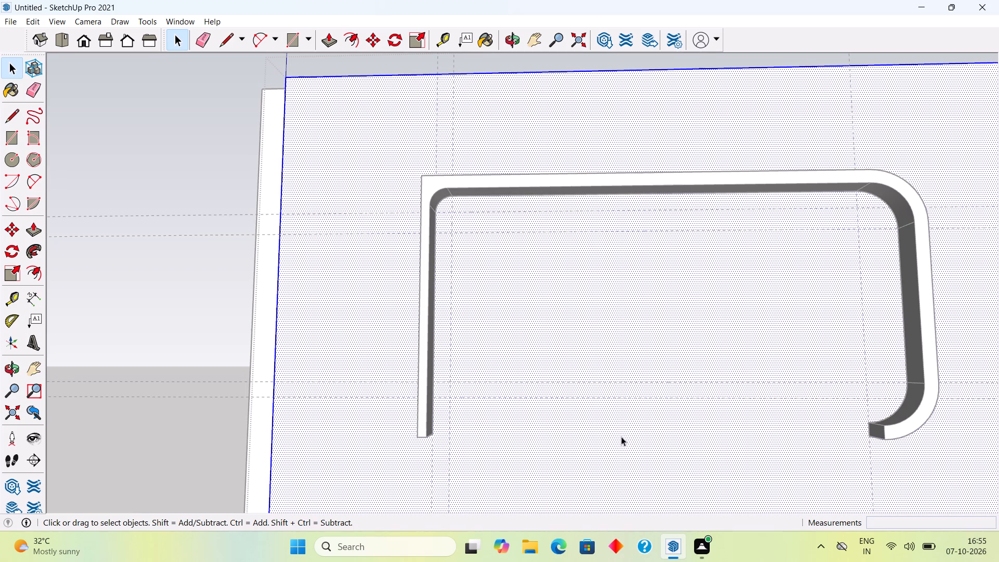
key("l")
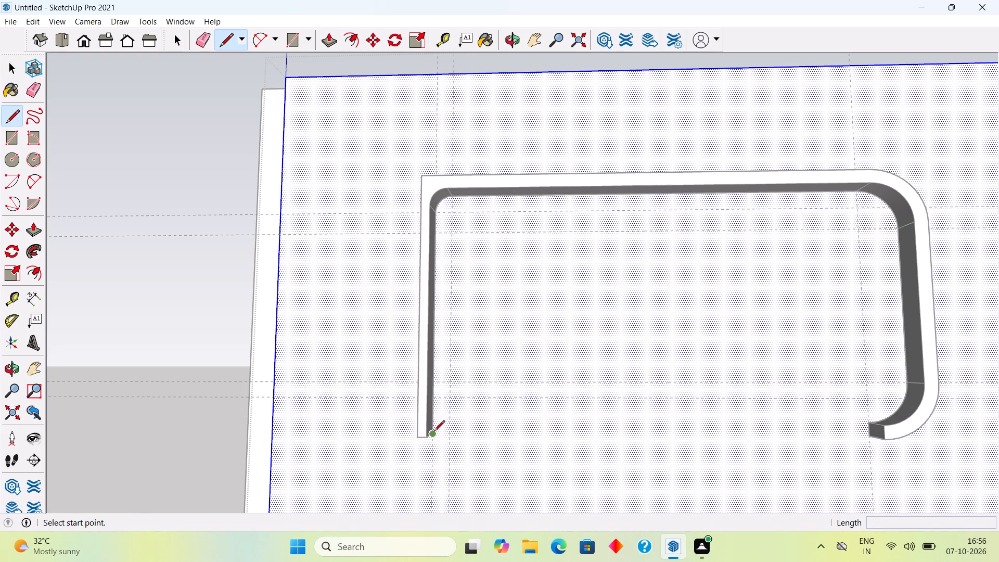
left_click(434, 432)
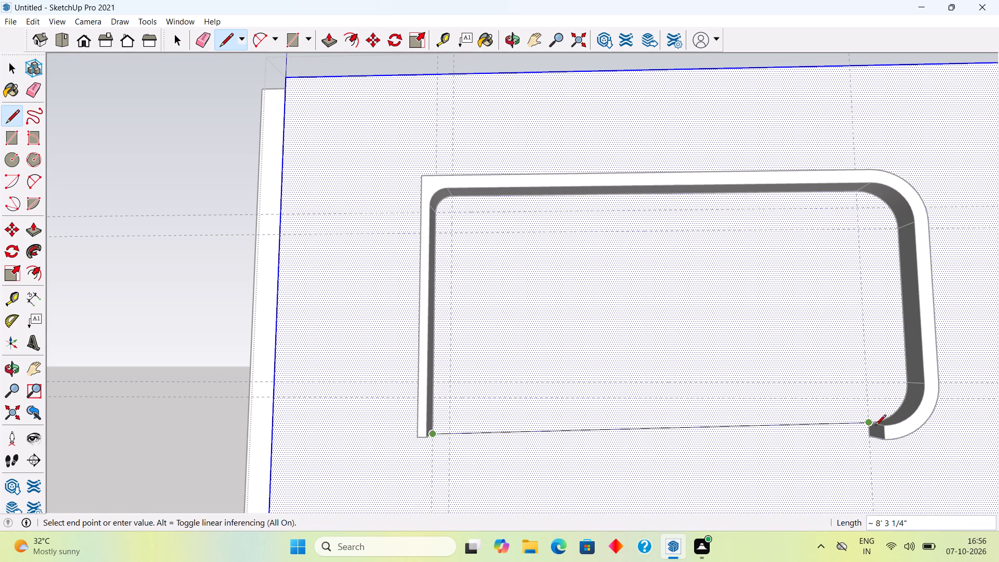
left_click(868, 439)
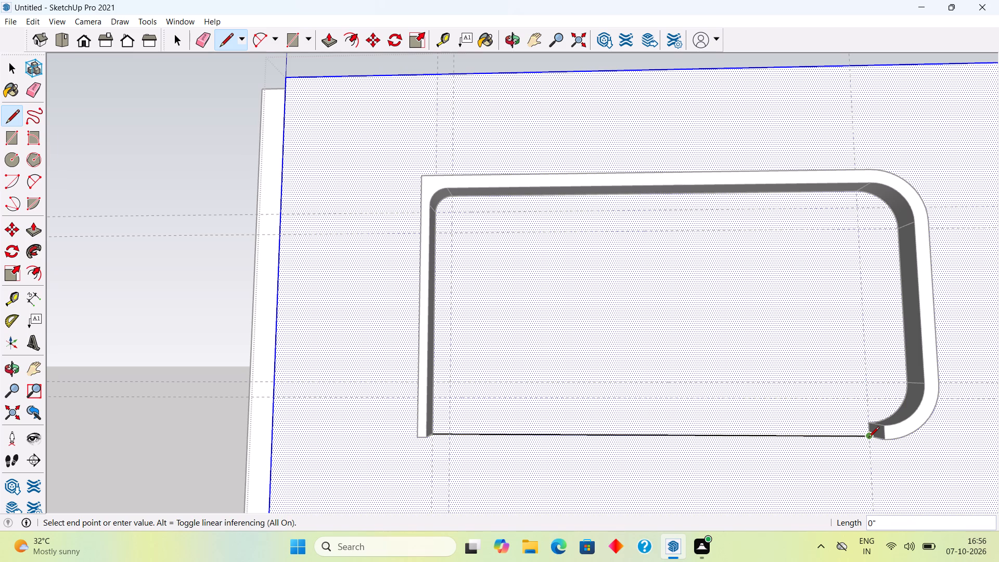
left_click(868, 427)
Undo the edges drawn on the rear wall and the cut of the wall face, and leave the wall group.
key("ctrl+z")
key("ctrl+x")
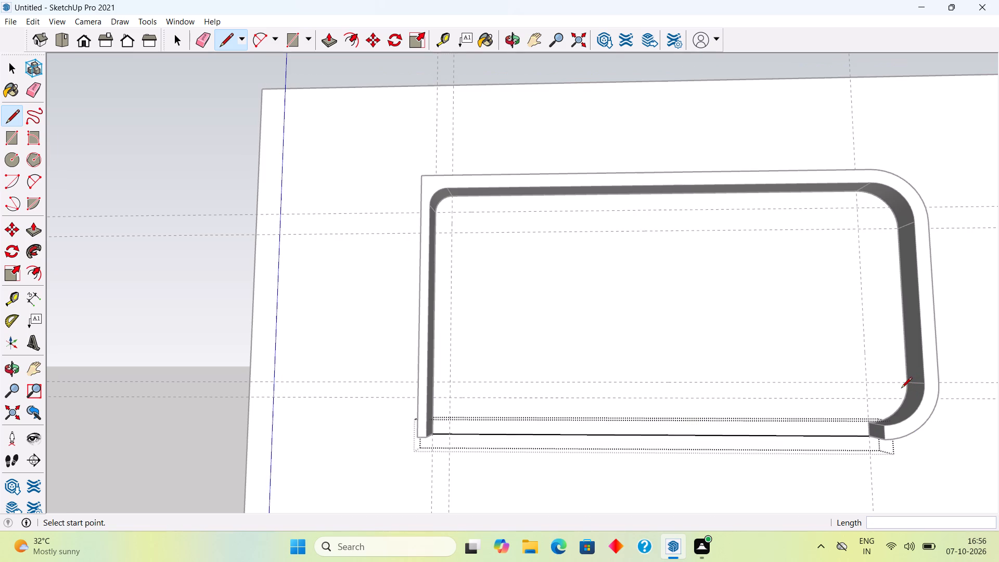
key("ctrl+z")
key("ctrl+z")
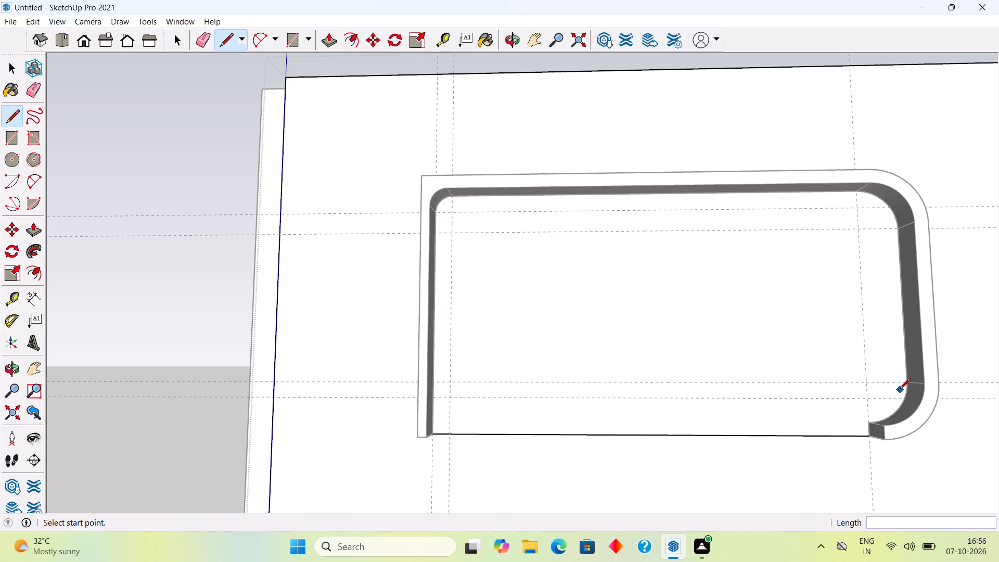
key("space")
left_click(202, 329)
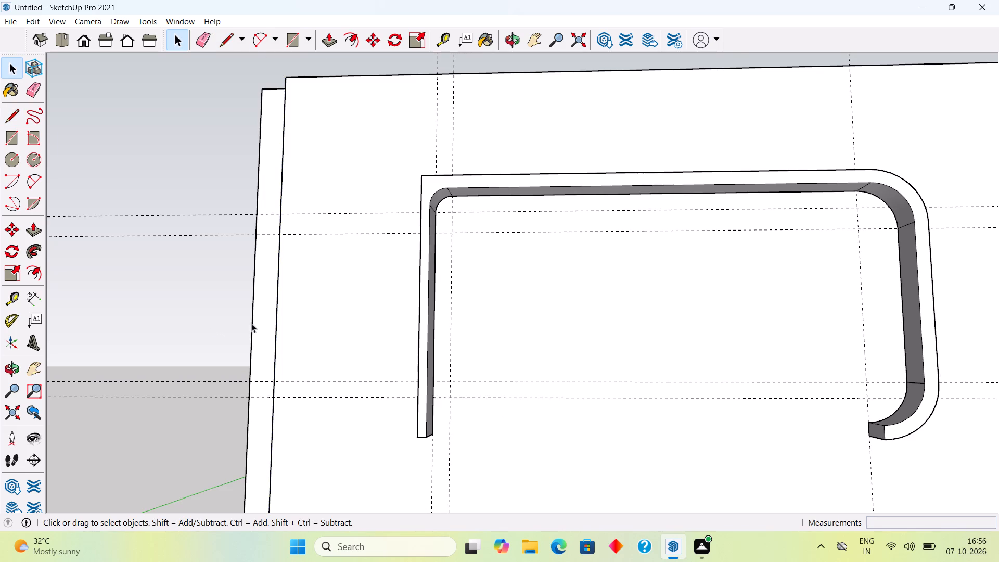
Move the feature frame group sideways along the red axis, about 13' 5" clear of the rear wall's left end.
scroll(447, 314, "down", 3)
left_click(430, 313)
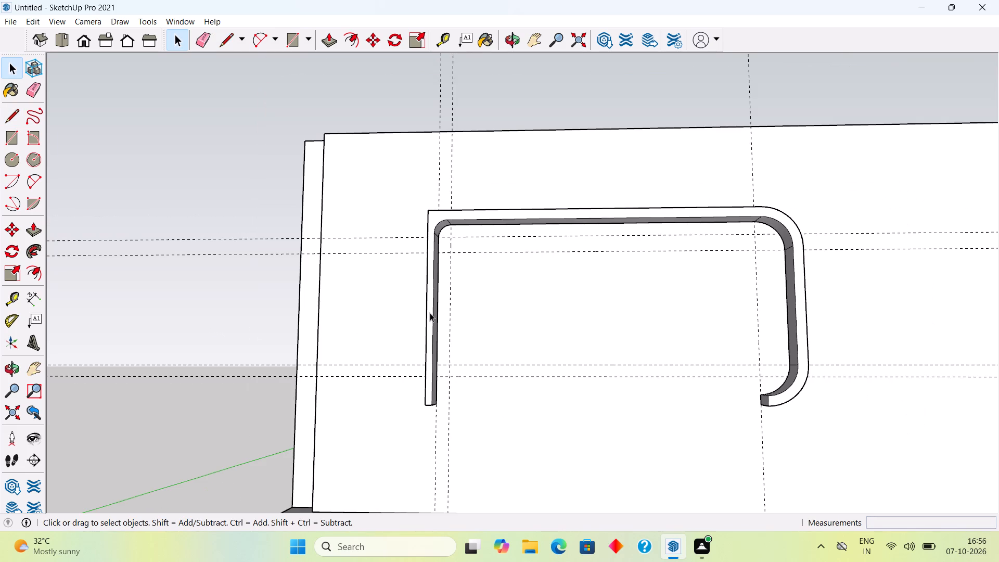
scroll(430, 313, "down", 6)
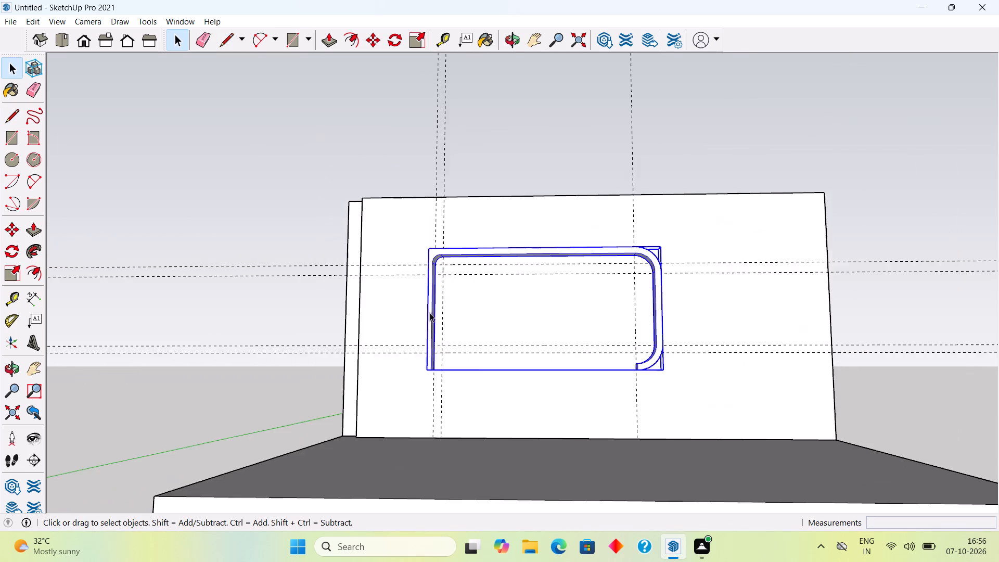
scroll(430, 313, "down", 8)
key("m")
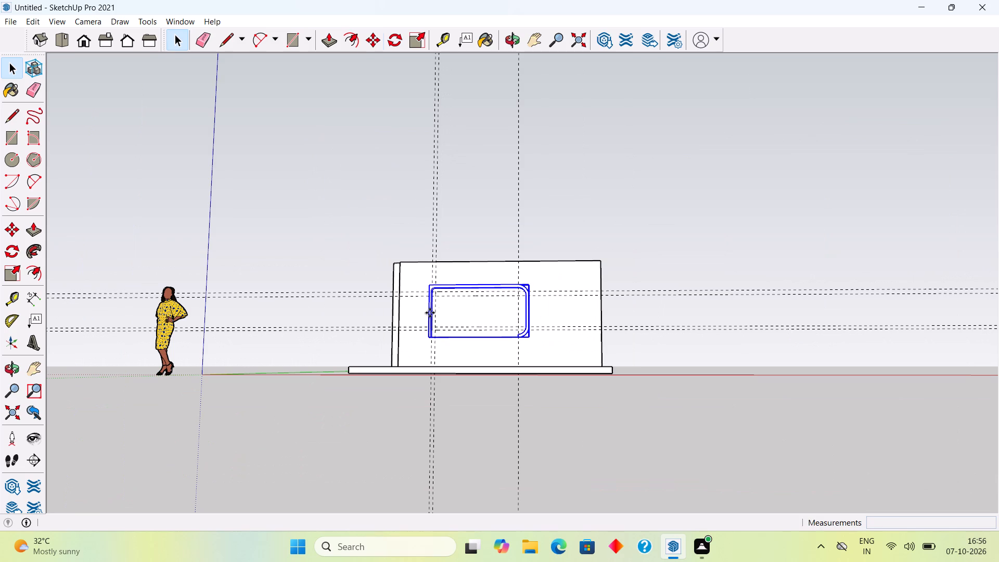
left_click(430, 313)
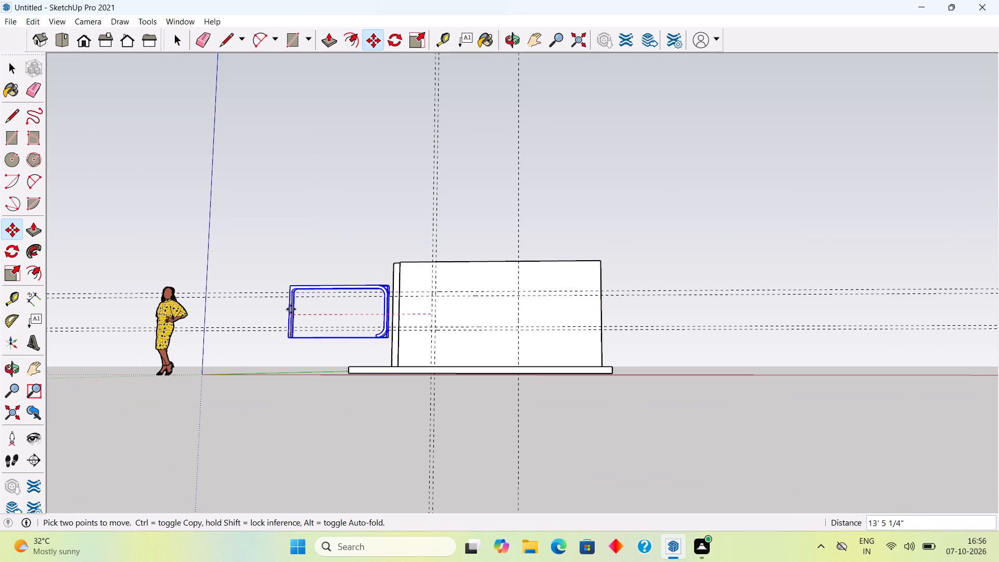
left_click(291, 309)
key("space")
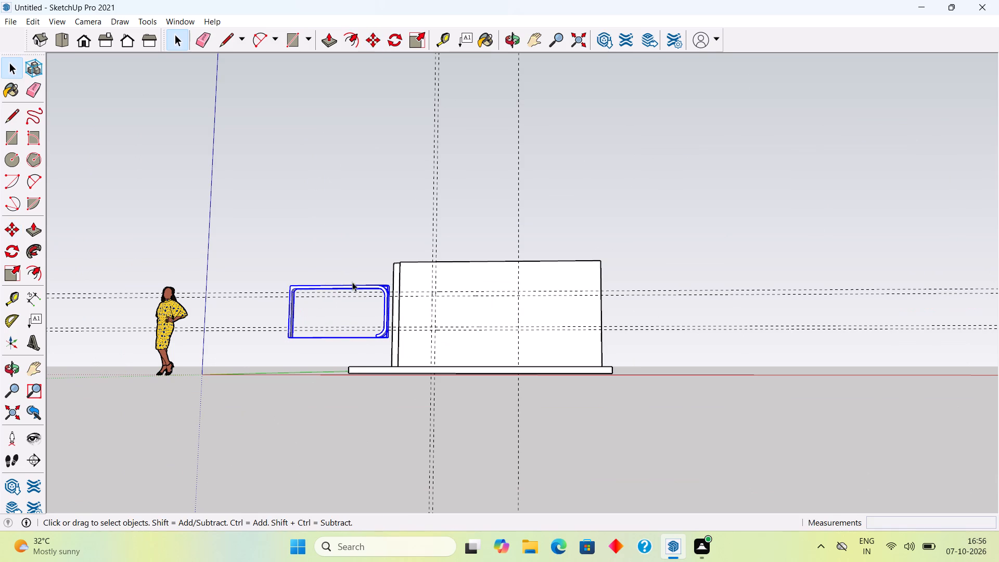
Draw a rectangle about 9' 5" by 4' 1" across the frame's back, from its square top corner to the rounded lower corner.
middle_click_drag(429, 206, 463, 424)
scroll(498, 276, "up", 4)
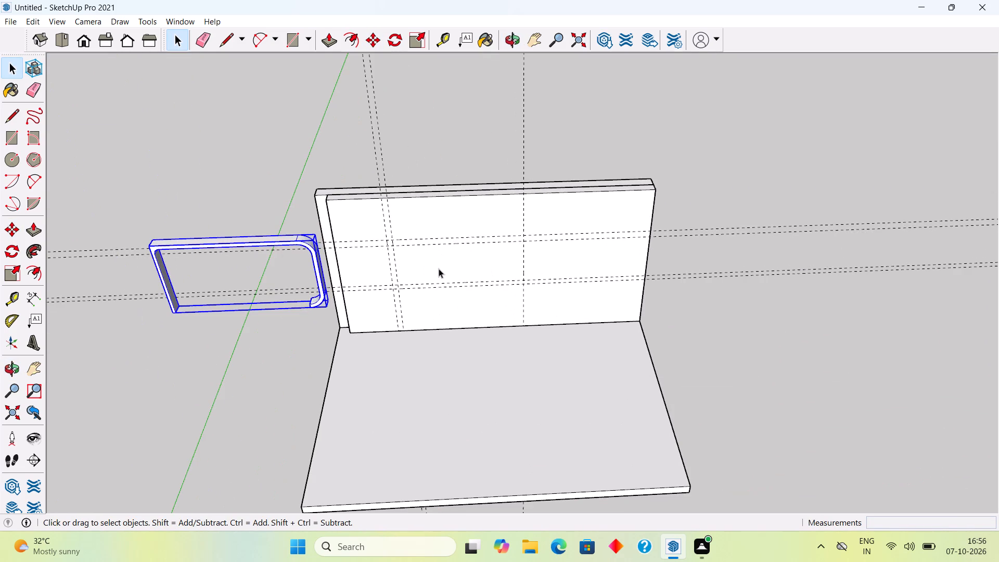
left_click(439, 273)
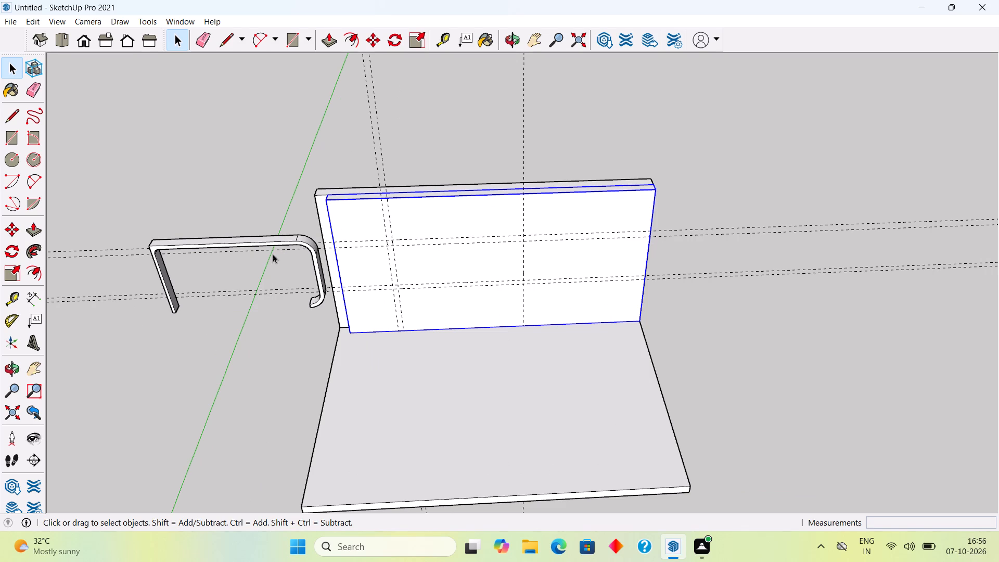
scroll(257, 305, "up", 1)
middle_click_drag(270, 326, 842, 147)
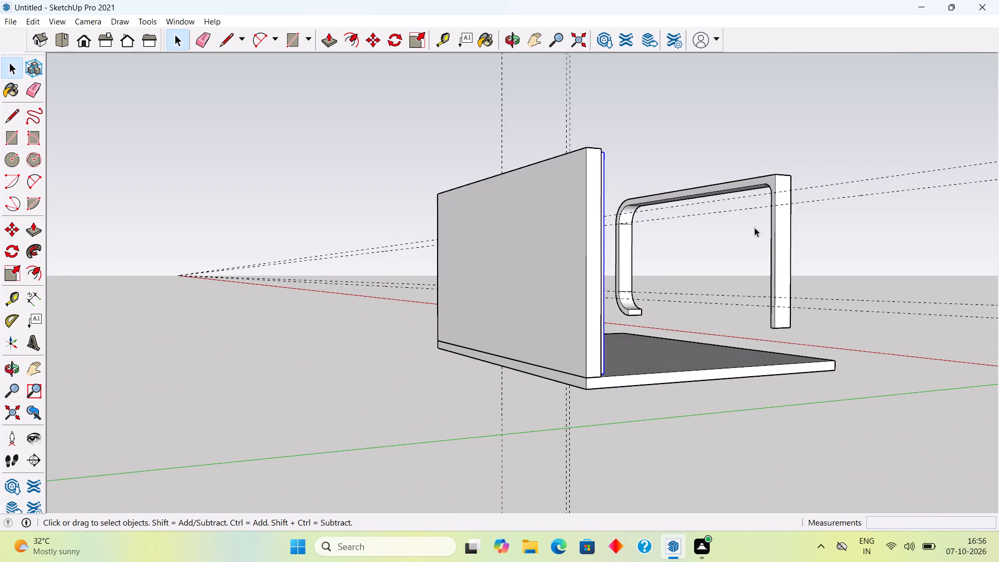
middle_click_drag(776, 247, 944, 267)
scroll(636, 223, "up", 2)
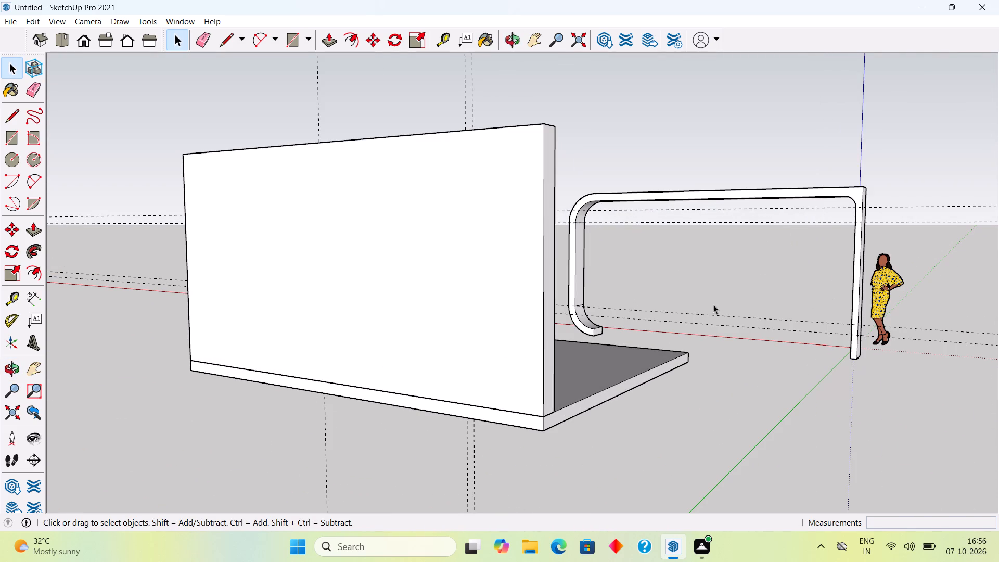
middle_click_drag(787, 300, 842, 306)
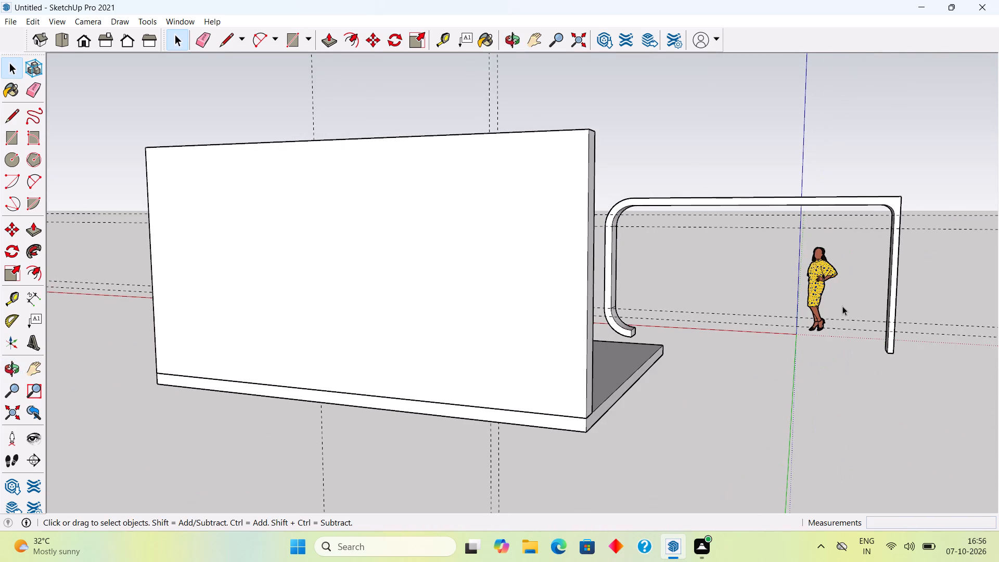
key("r")
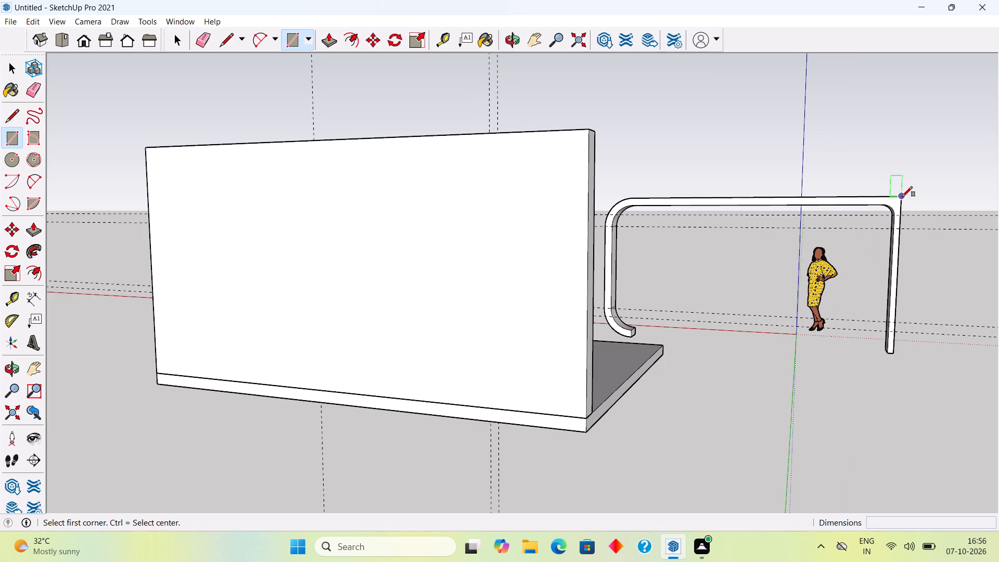
left_click(902, 197)
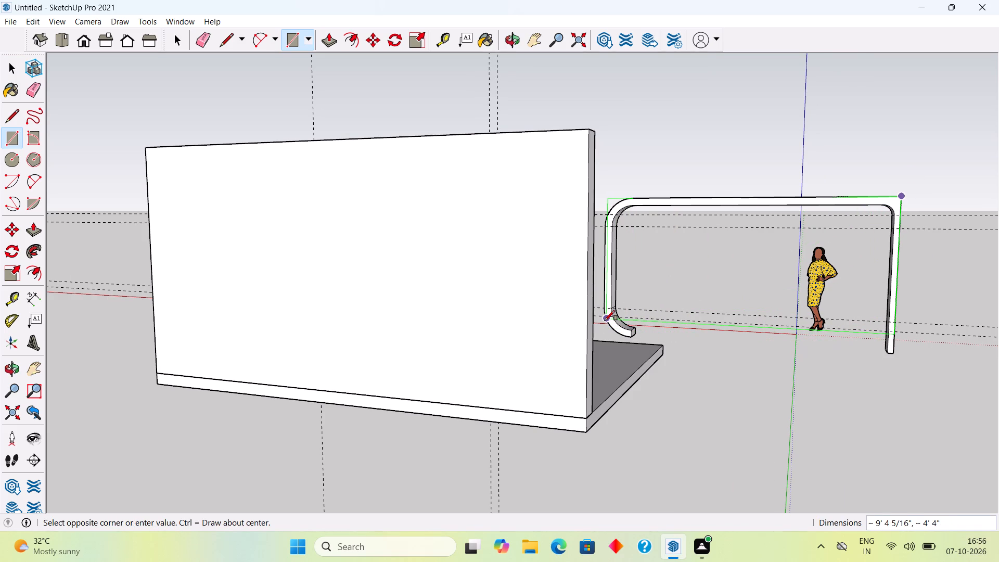
scroll(599, 313, "up", 4)
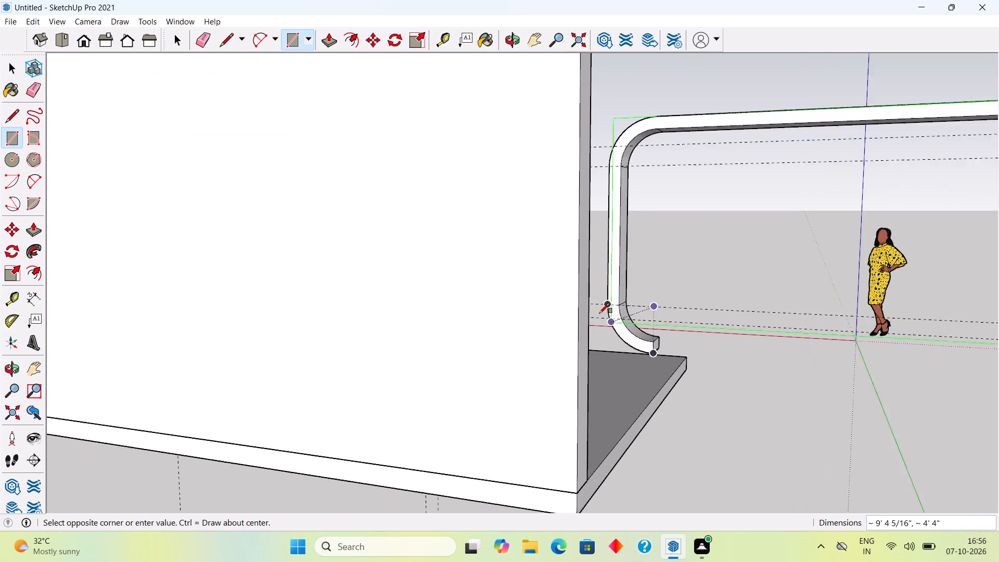
scroll(599, 313, "up", 5)
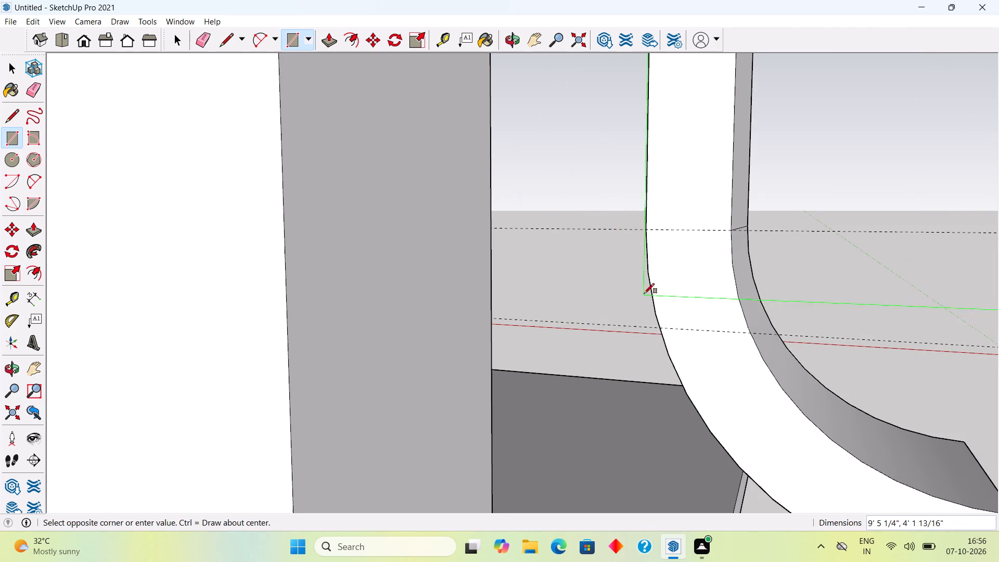
left_click(646, 277)
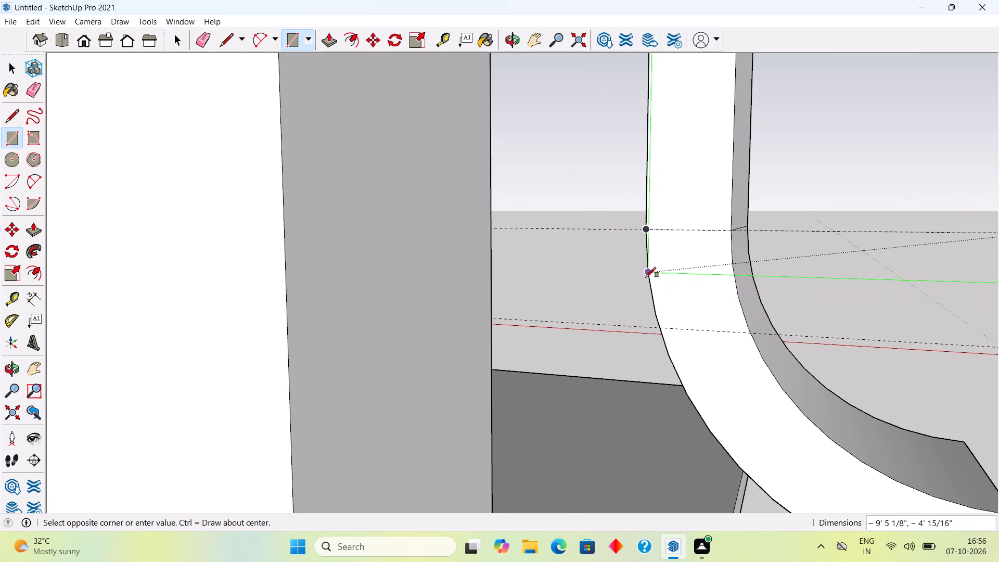
scroll(646, 277, "down", 8)
key("space")
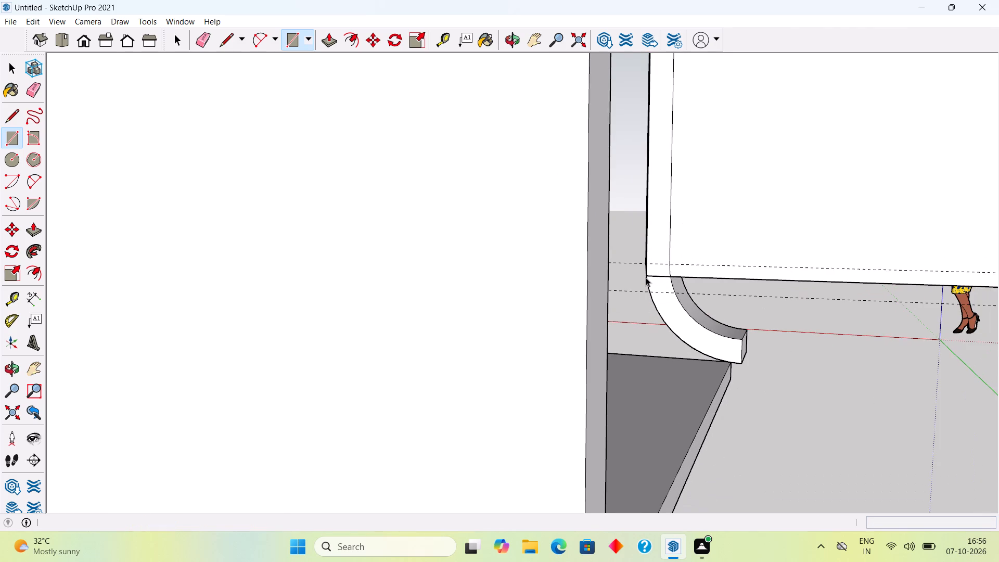
Measure the thickness of the front wall panel at its exposed end.
scroll(646, 277, "down", 13)
middle_click_drag(762, 259, 694, 285)
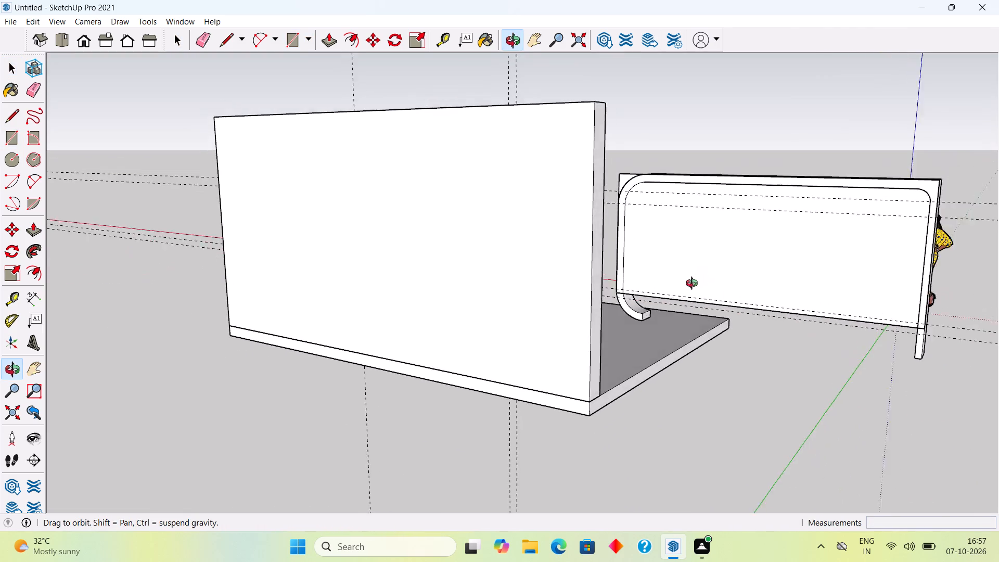
middle_click_drag(694, 285, 318, 329)
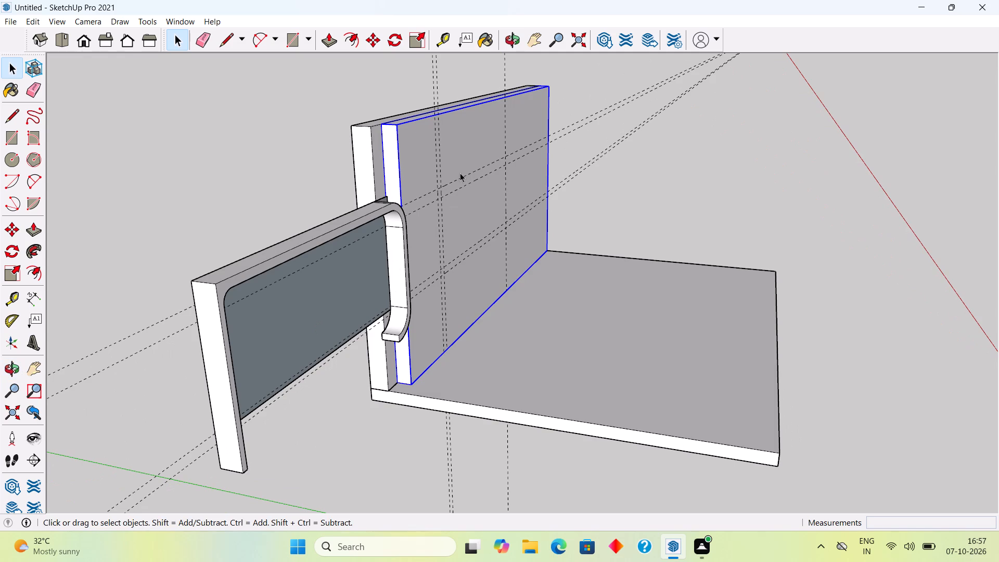
scroll(442, 149, "up", 6)
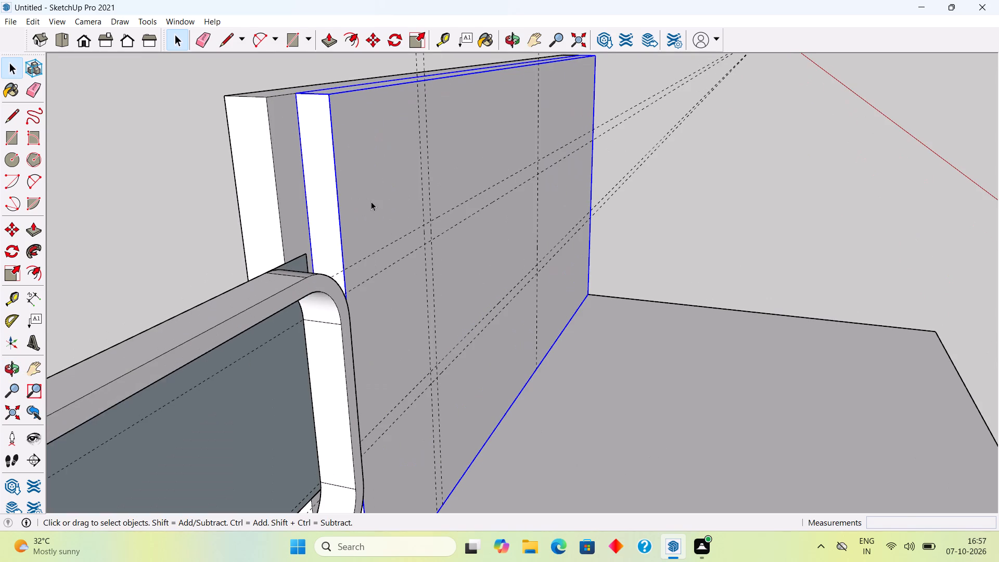
key("t")
left_click(334, 192)
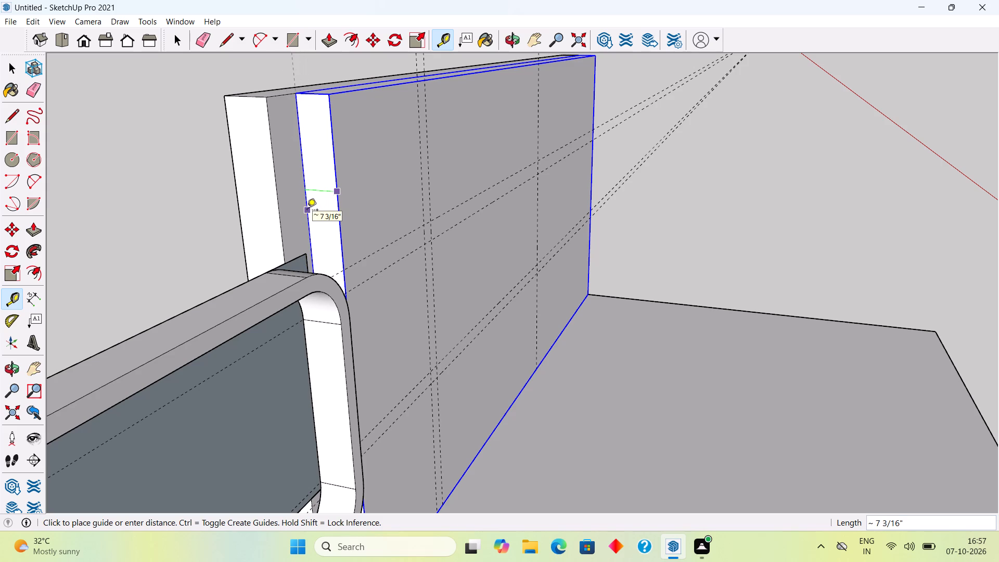
key("space")
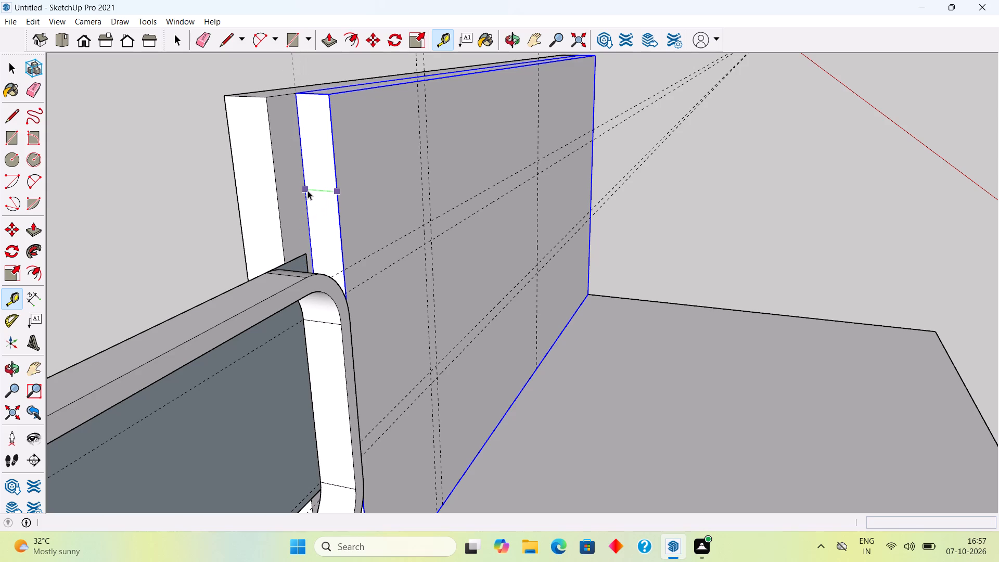
Delete the front panel group of the rear wall, keeping the wall behind it.
scroll(308, 190, "down", 10)
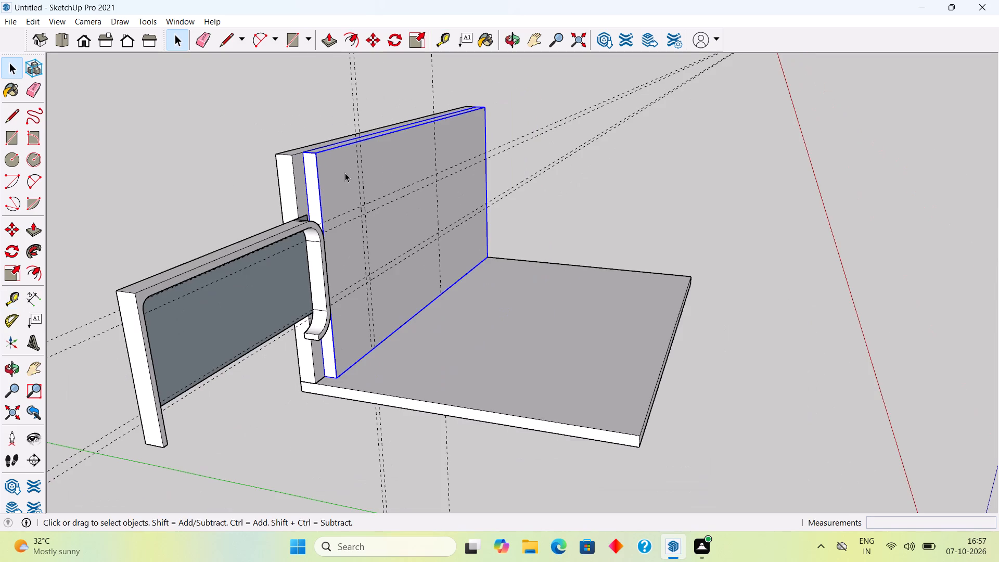
key("p")
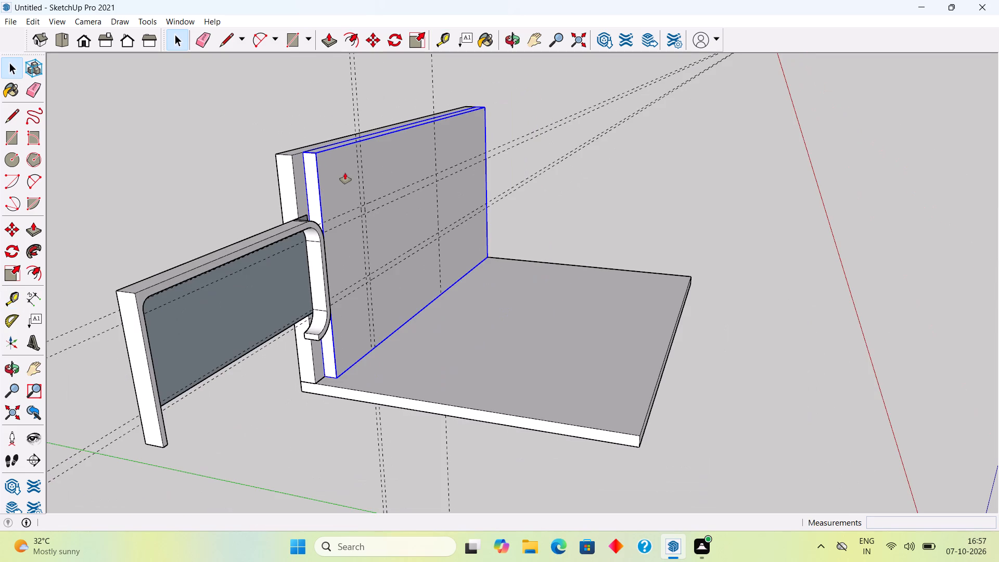
key("space")
left_click(345, 173)
key("Delete")
Extrude the rectangle behind the frame backward by about 7 3/16" to form a backing panel.
middle_click_drag(275, 252, 558, 200)
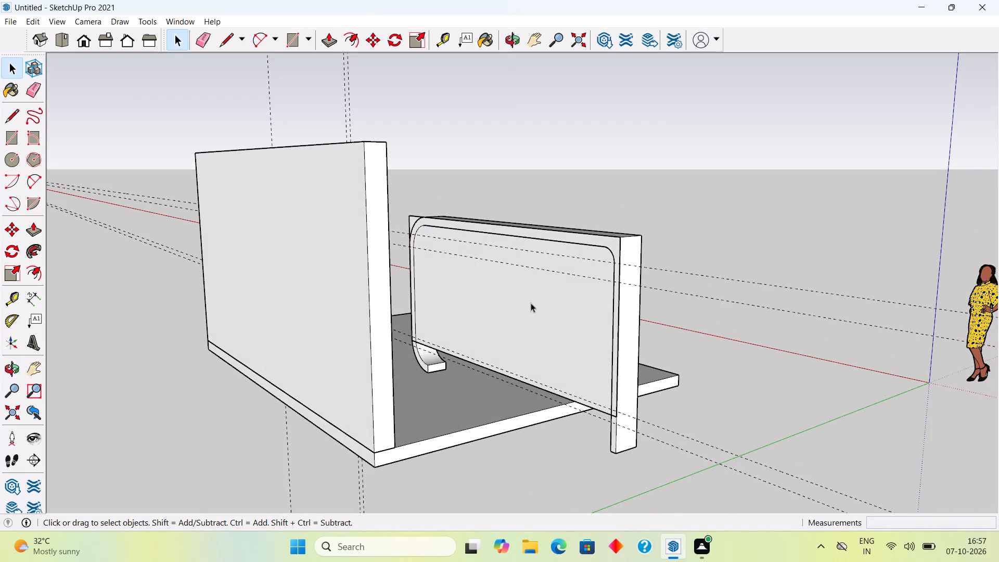
left_click(531, 303)
middle_click_drag(446, 305, 353, 321)
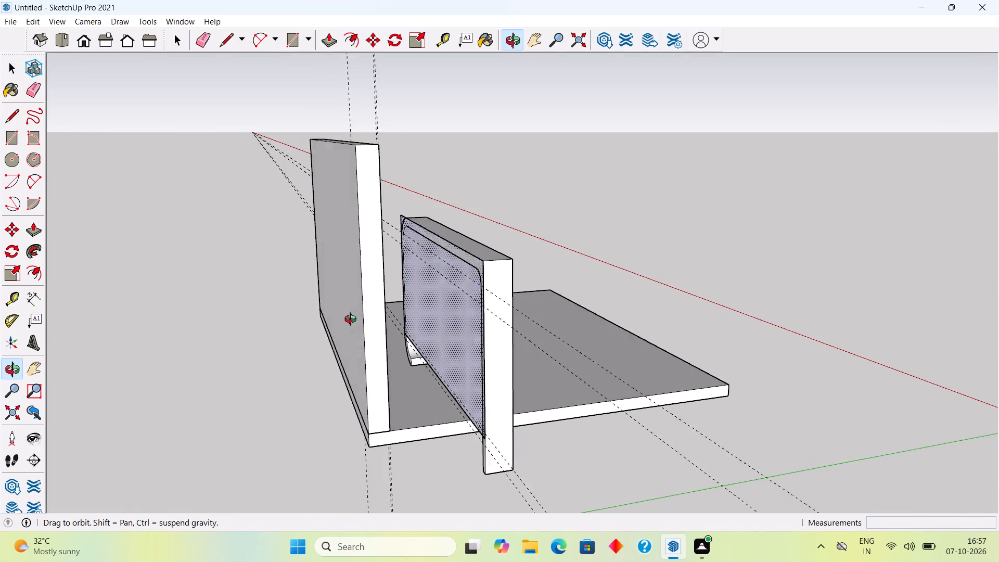
middle_click_drag(353, 321, 352, 321)
key("p")
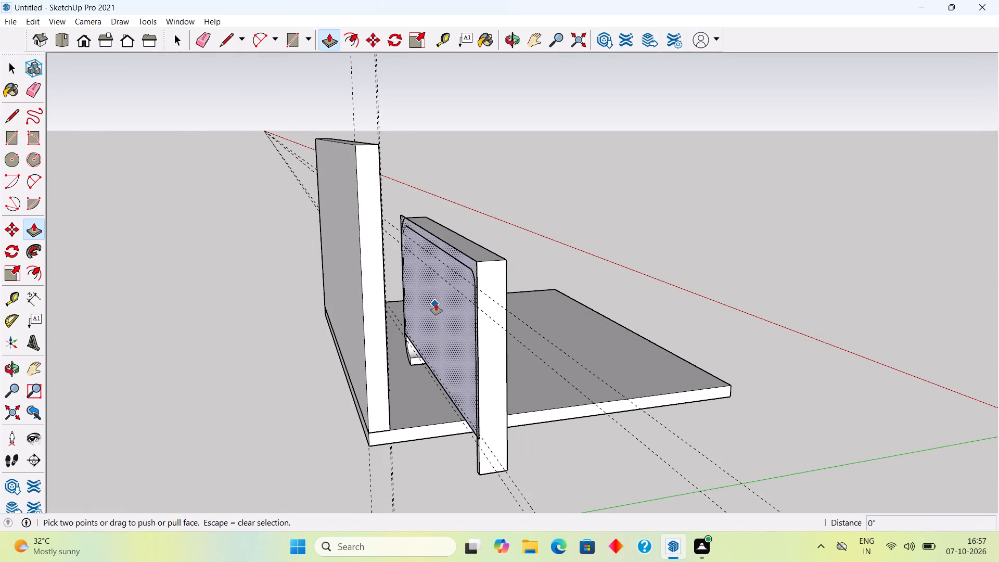
left_click(436, 303)
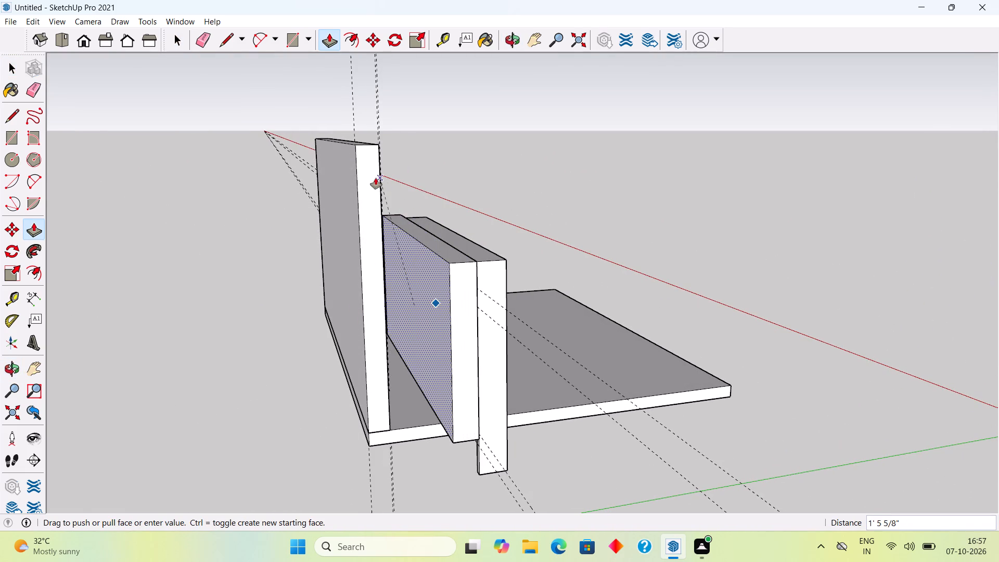
left_click(381, 174)
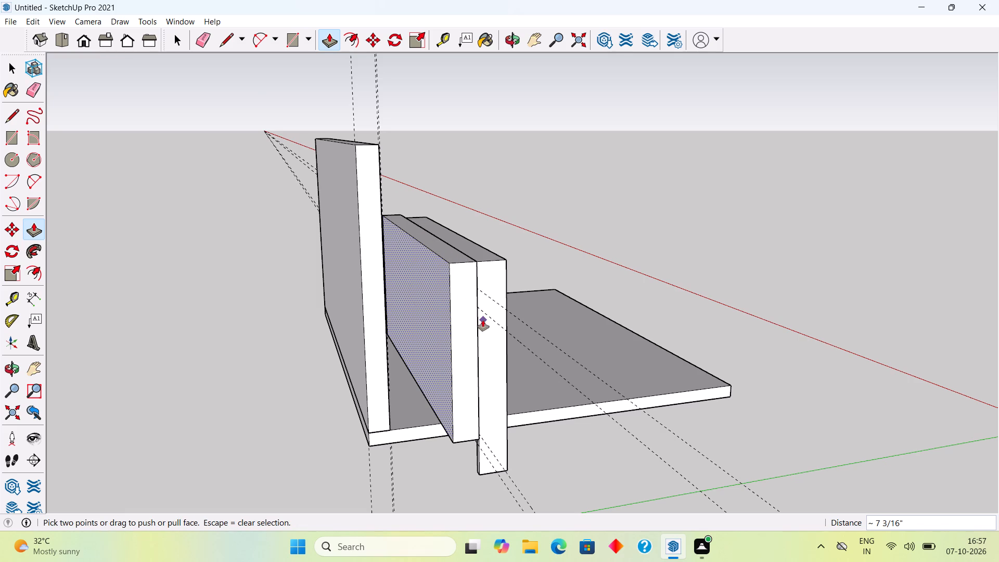
key("space")
Extend the backing panel's underside downward by about 10 7/16" to reach the frame's lower end.
middle_click_drag(479, 333, 118, 225)
middle_click_drag(406, 390, 441, 228)
scroll(478, 352, "up", 3)
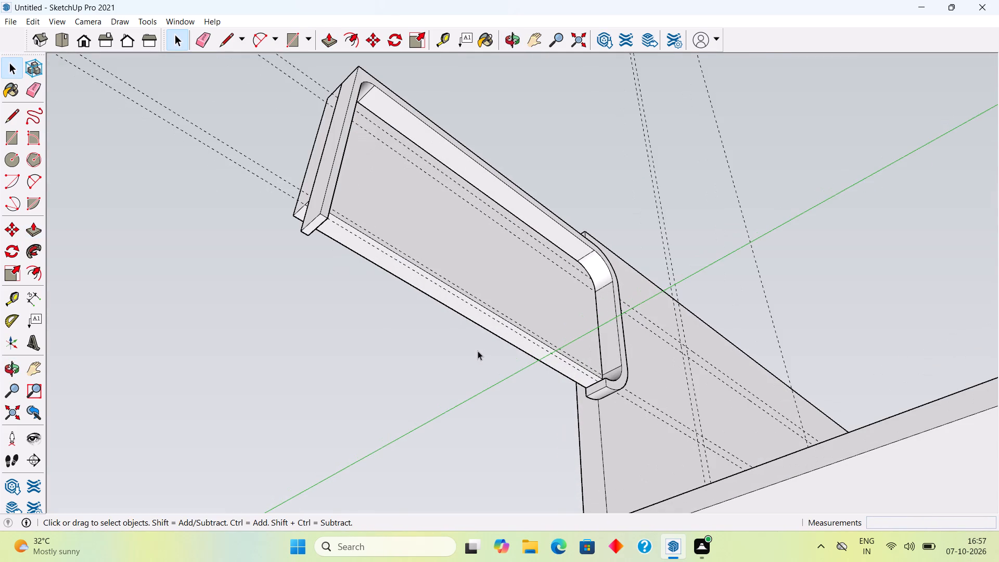
double_click(479, 320)
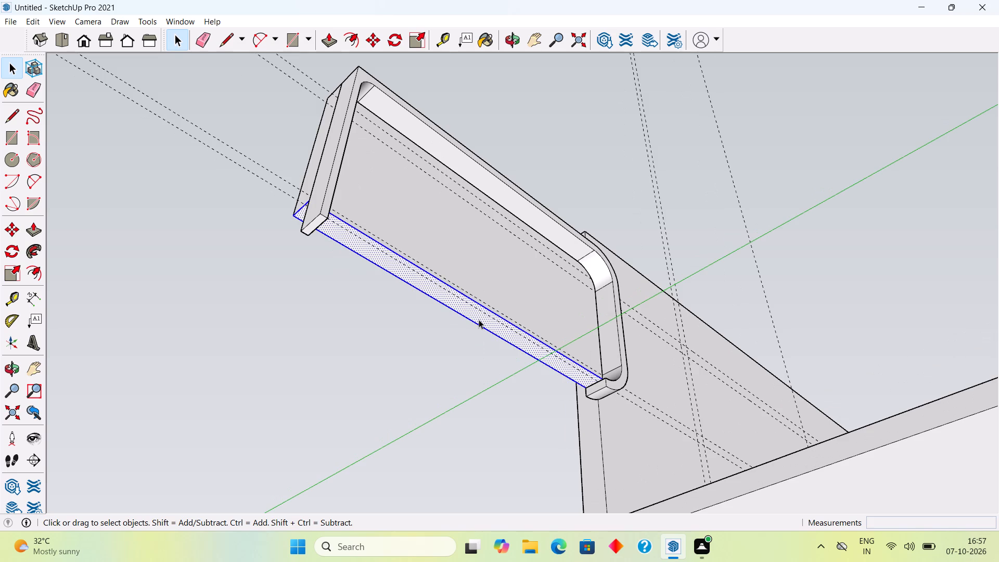
key("p")
left_click(477, 321)
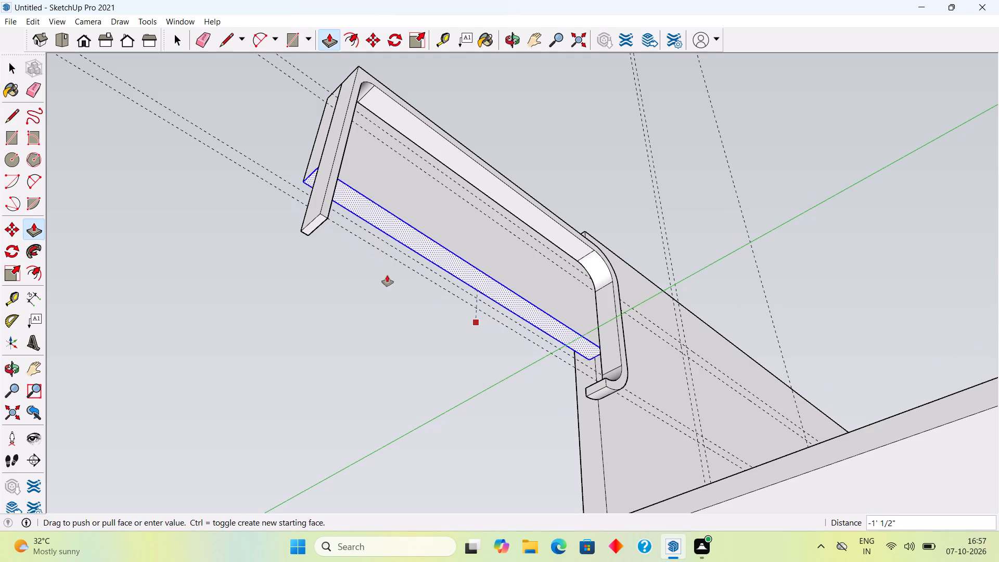
left_click(311, 223)
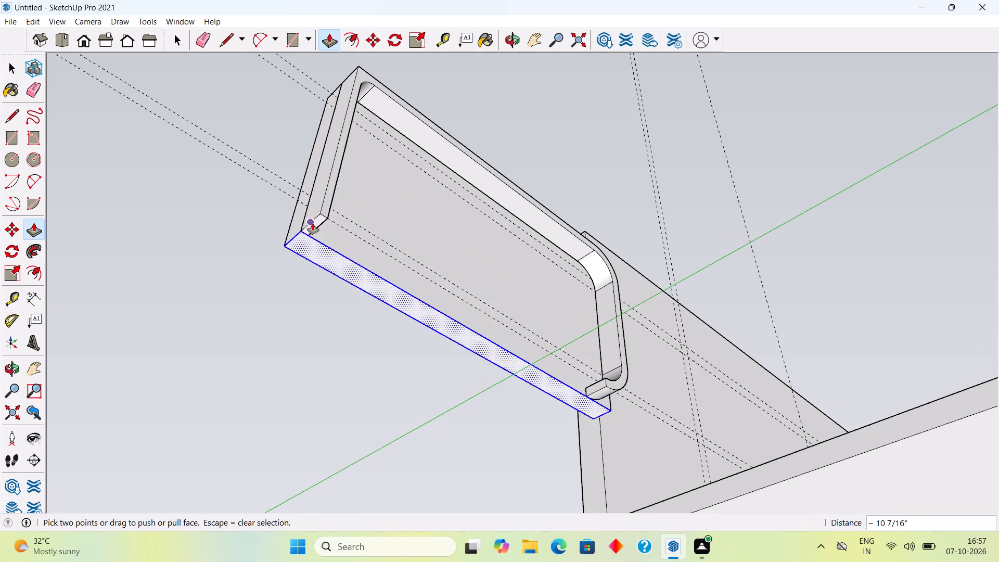
key("space")
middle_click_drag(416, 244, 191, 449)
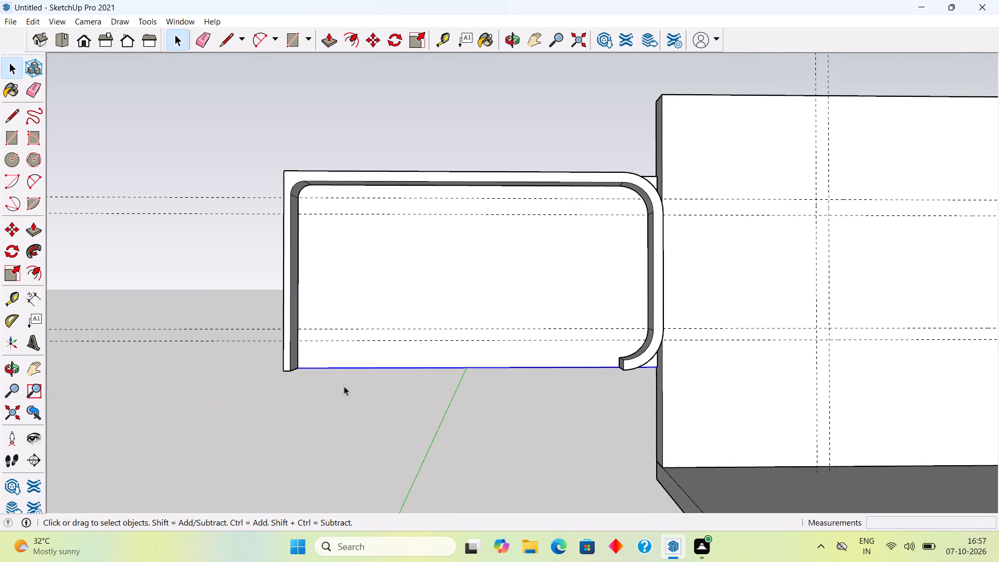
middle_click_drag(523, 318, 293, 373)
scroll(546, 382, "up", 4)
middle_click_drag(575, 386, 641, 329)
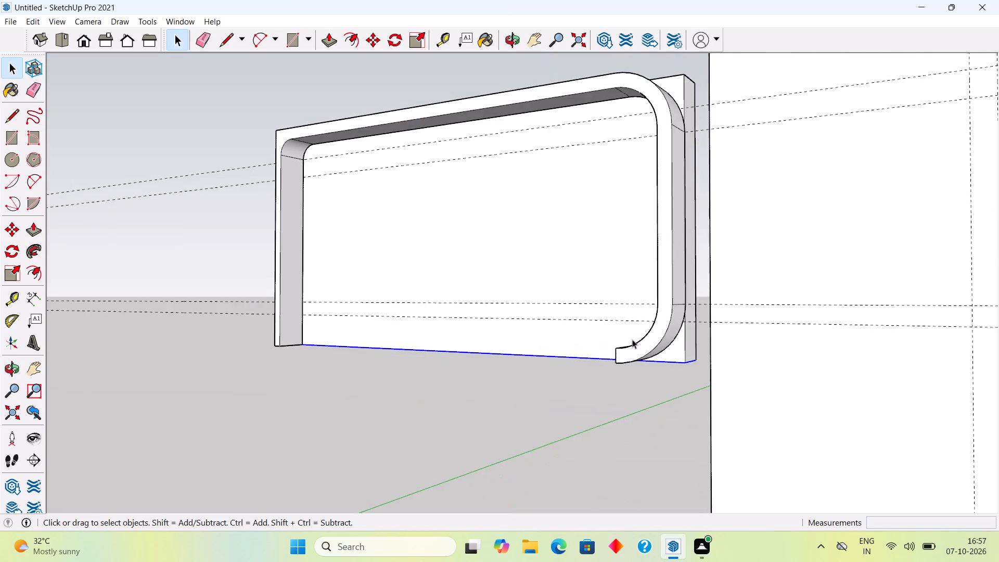
Inspect the backing panel's underside at the frame's curved lower end and the large wall beside it.
scroll(638, 361, "up", 7)
middle_click_drag(649, 346, 726, 285)
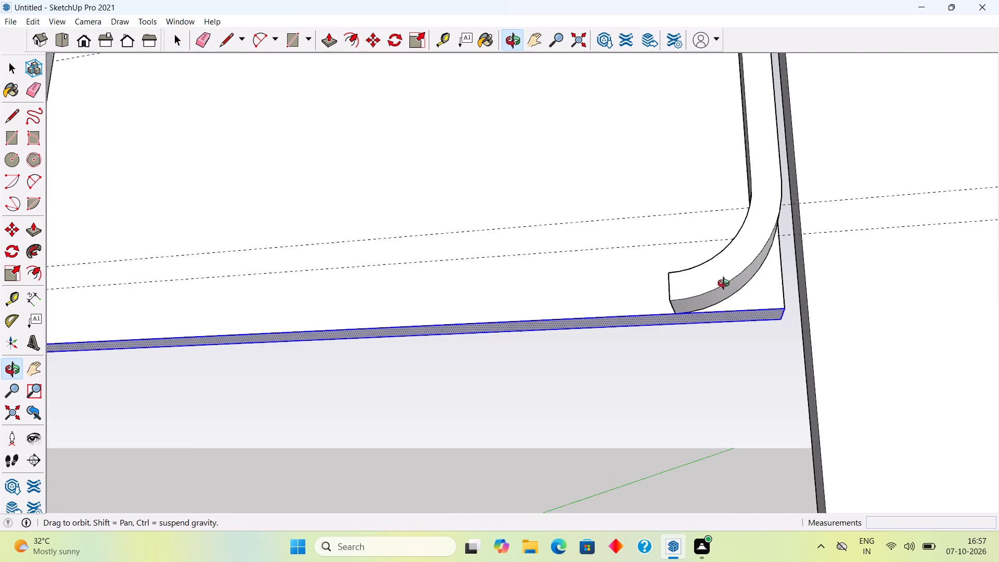
middle_click_drag(726, 285, 690, 239)
scroll(790, 256, "up", 3)
scroll(678, 238, "down", 2)
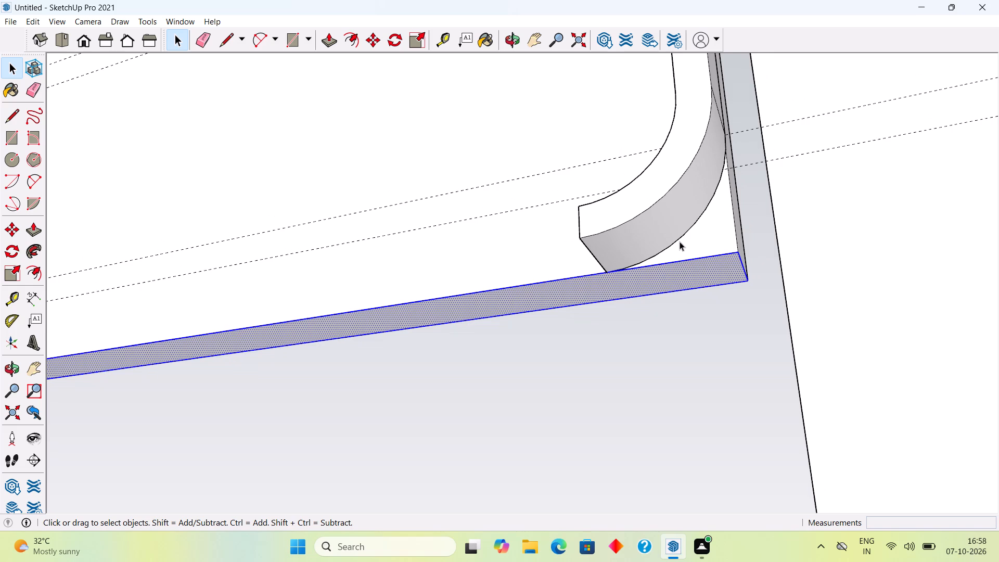
scroll(680, 241, "down", 3)
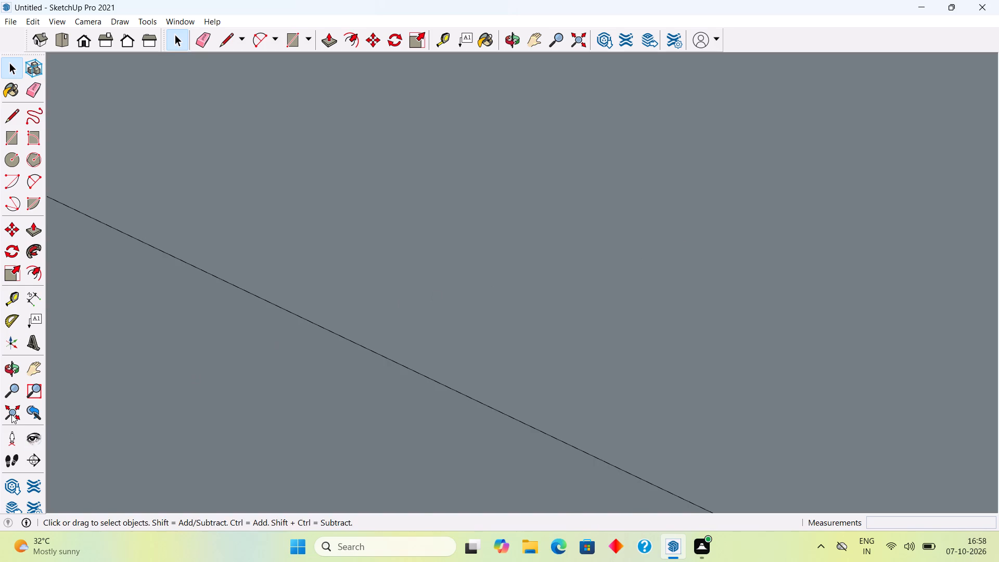
left_click(11, 414)
middle_click_drag(515, 333, 564, 453)
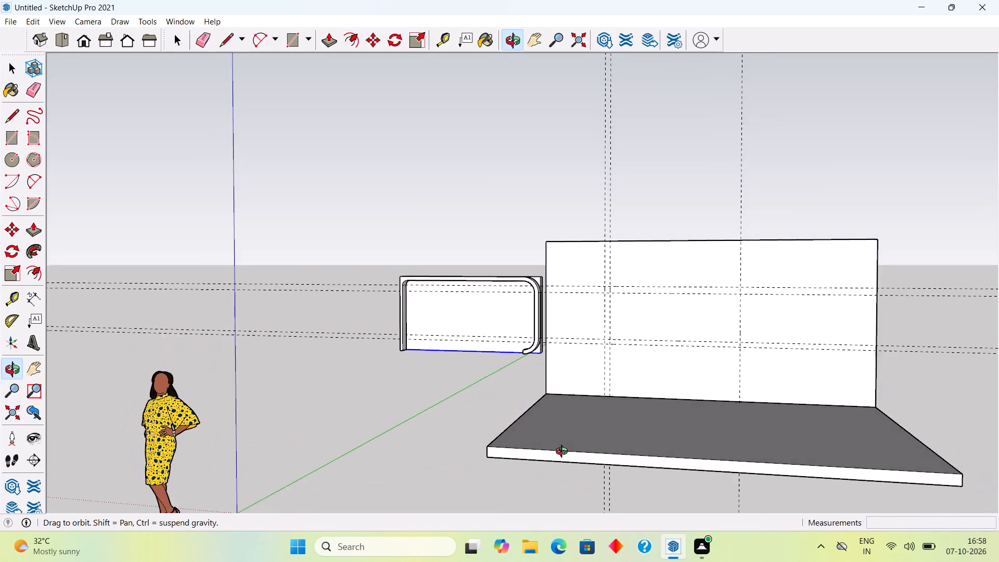
middle_click_drag(564, 453, 567, 452)
scroll(573, 442, "up", 2)
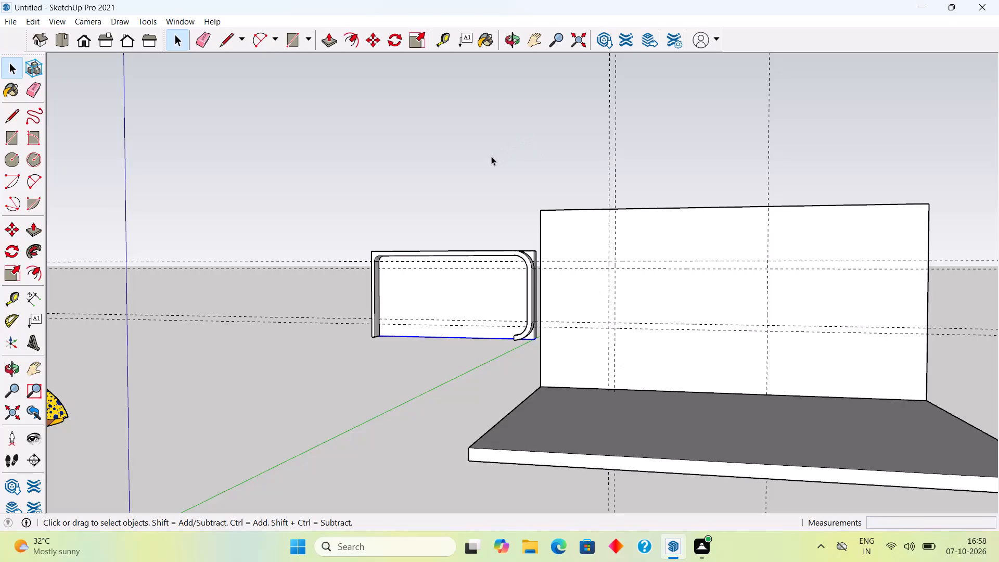
scroll(489, 157, "up", 3)
scroll(577, 205, "up", 2)
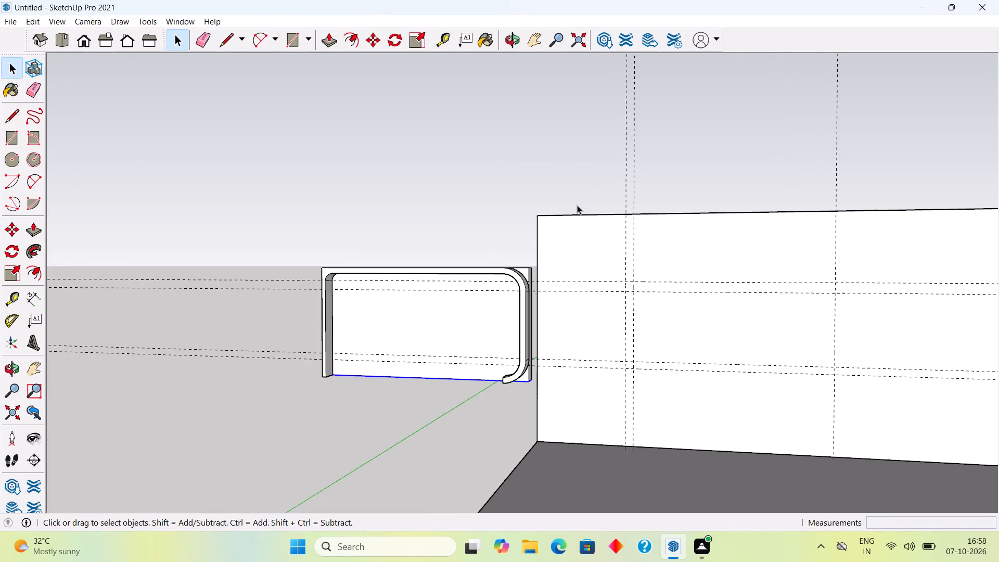
scroll(577, 205, "up", 1)
middle_click_drag(616, 234, 684, 270)
scroll(587, 259, "up", 3)
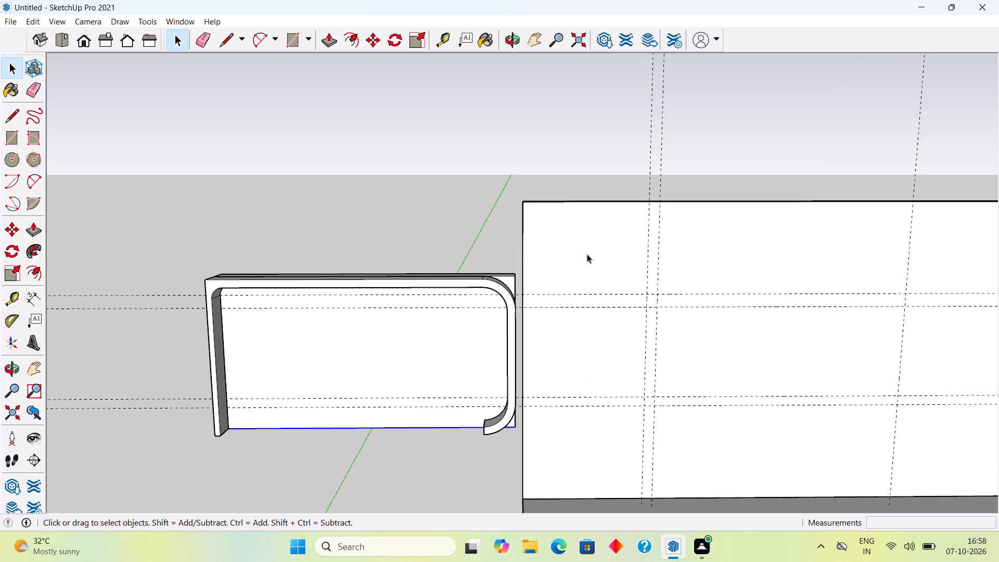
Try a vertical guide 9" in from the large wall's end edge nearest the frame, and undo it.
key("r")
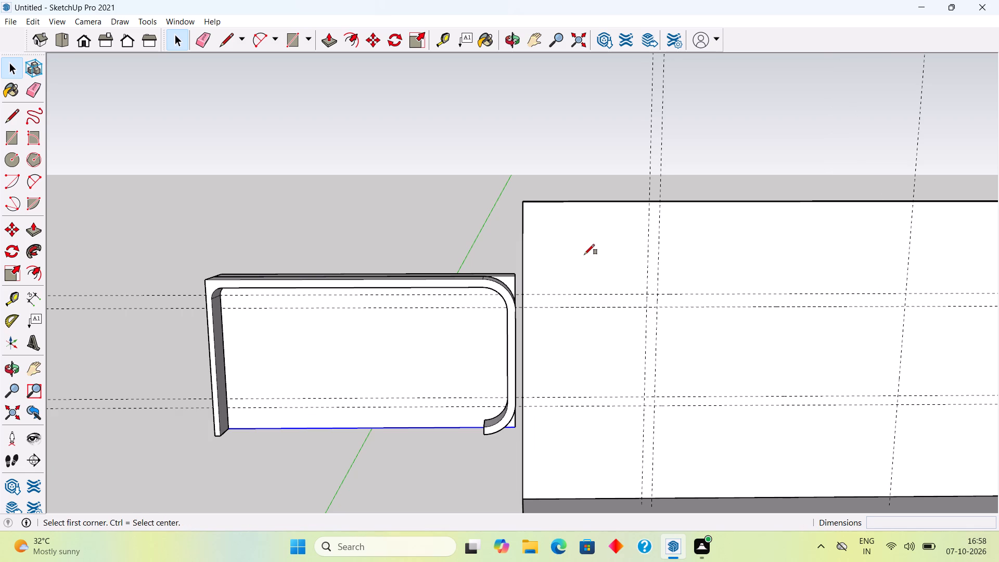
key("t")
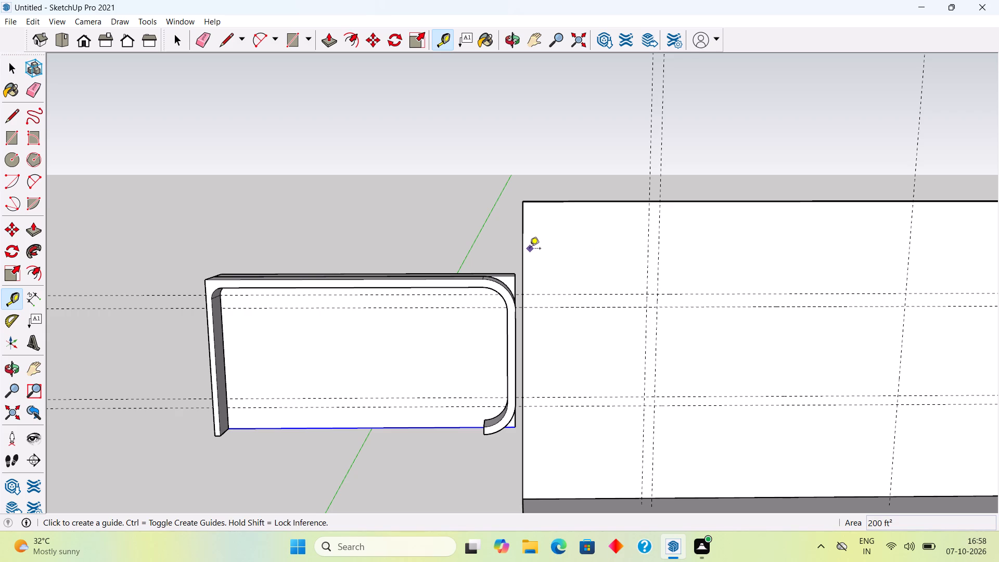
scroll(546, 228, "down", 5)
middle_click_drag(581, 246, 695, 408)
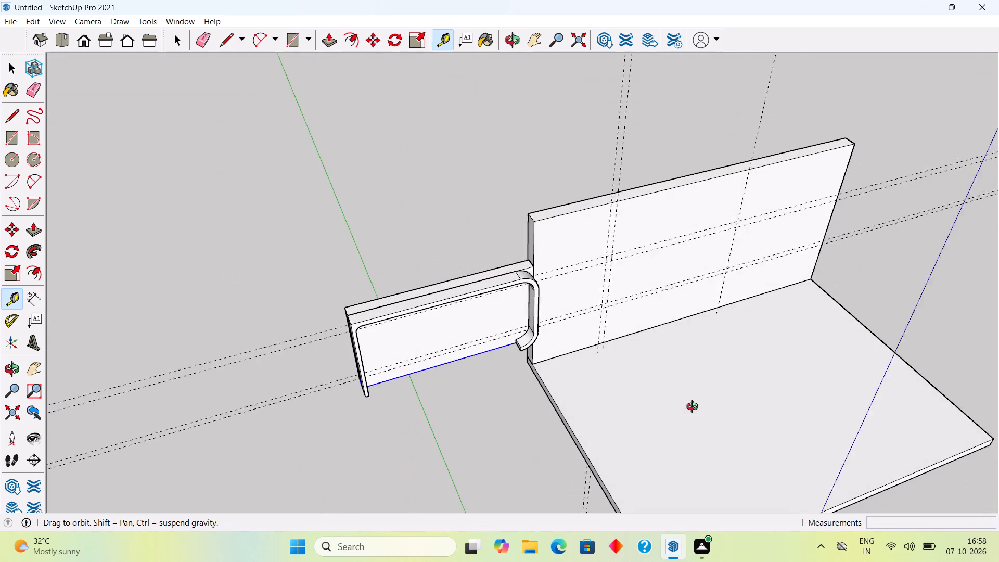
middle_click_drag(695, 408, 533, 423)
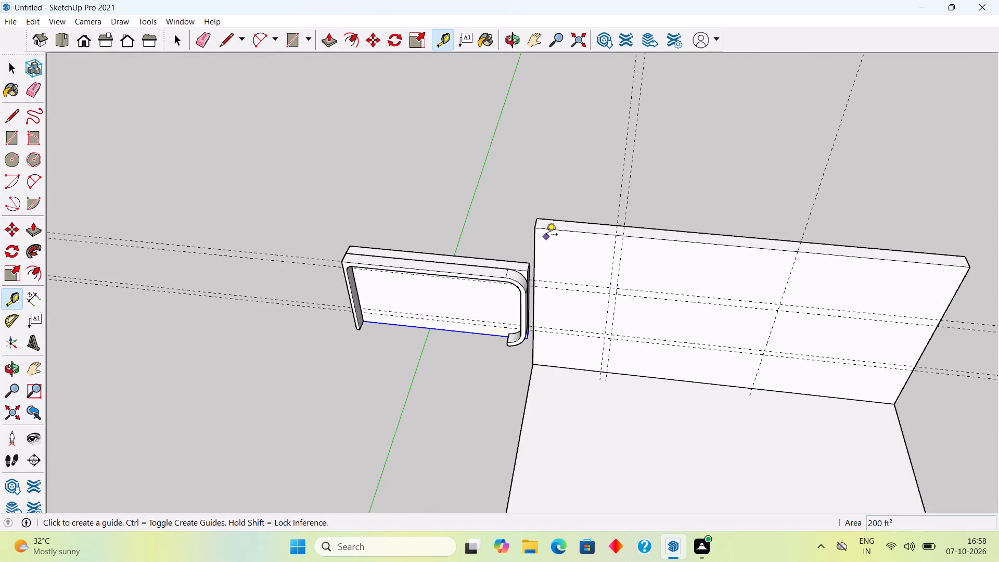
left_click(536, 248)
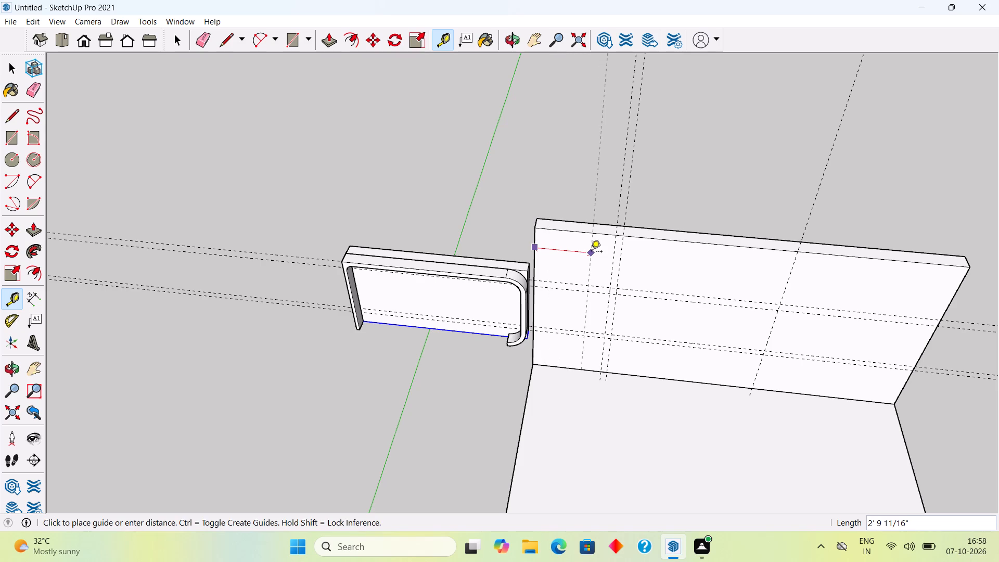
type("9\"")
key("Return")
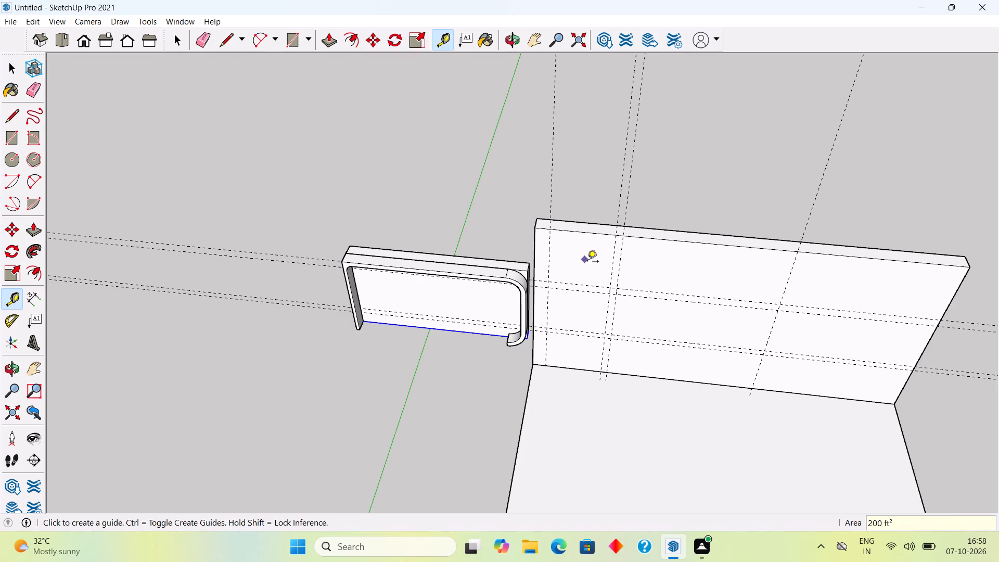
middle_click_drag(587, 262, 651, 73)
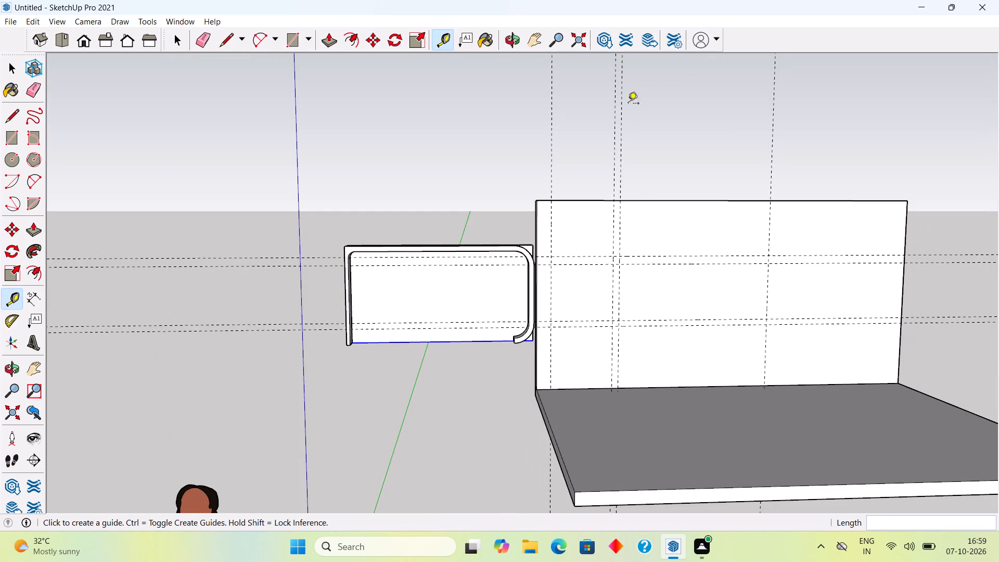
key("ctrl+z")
Place two vertical guides on the large wall, one 9" in from the edge nearest the frame and another 1" beyond it.
left_click(535, 233)
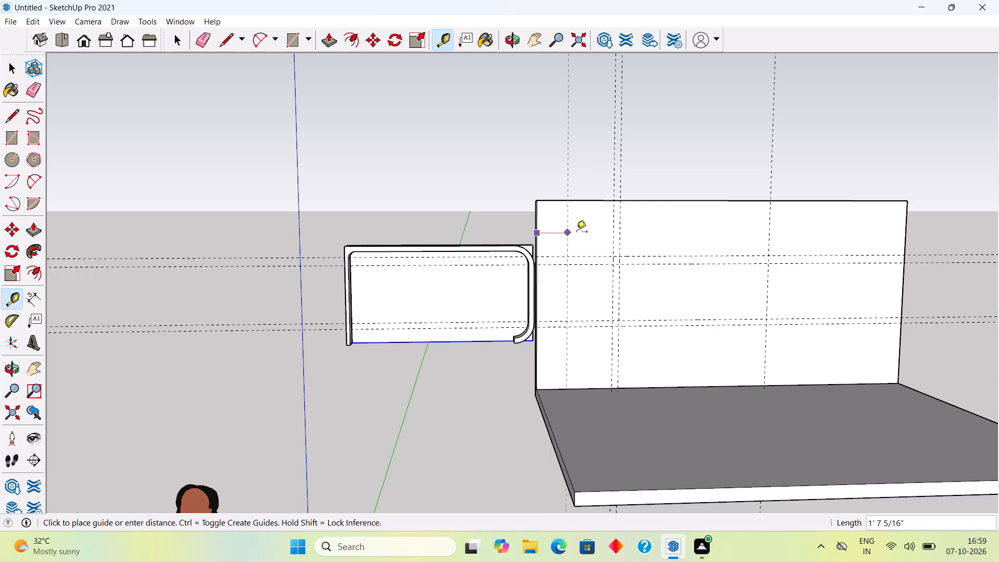
type("9\"")
key("Return")
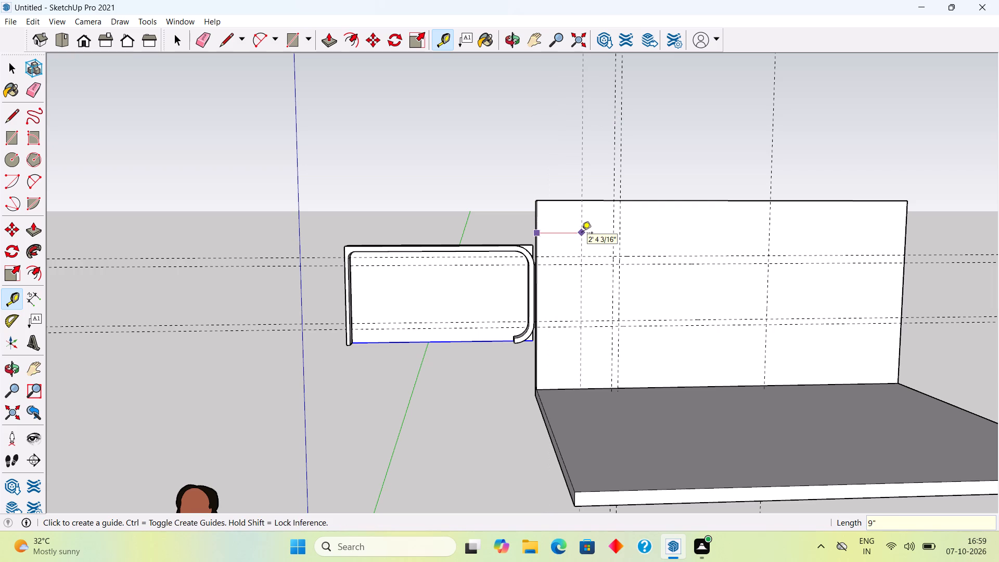
left_click(550, 241)
type("1\"")
key("Return")
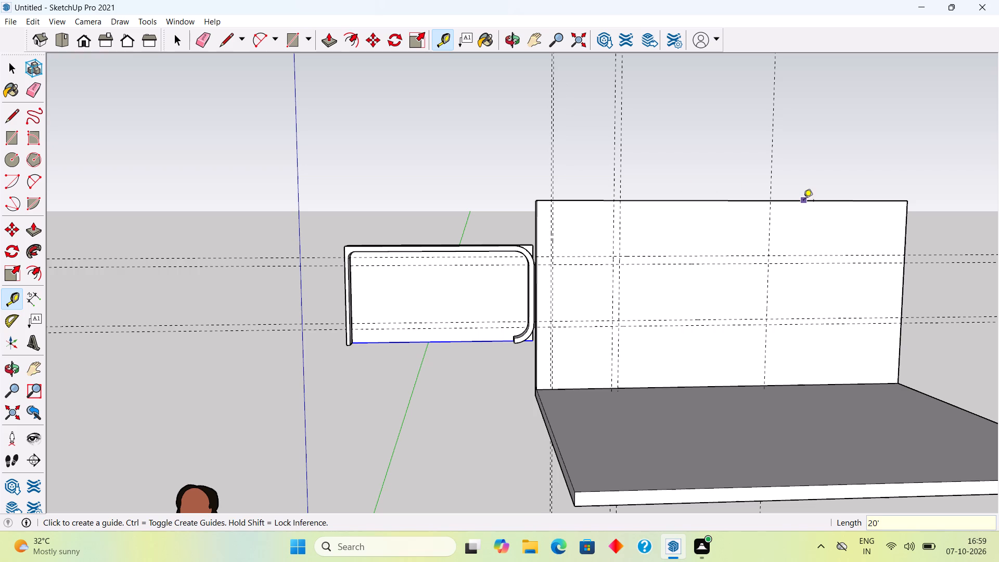
Add a third vertical guide 2" further in from the 1" offset guide on the large wall.
scroll(803, 201, "up", 3)
scroll(915, 223, "up", 3)
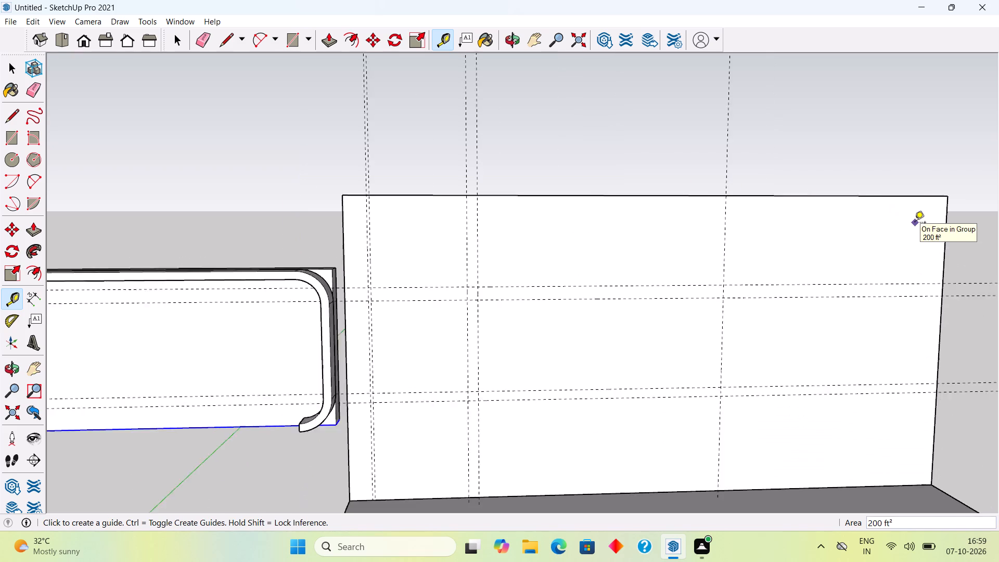
scroll(915, 223, "up", 1)
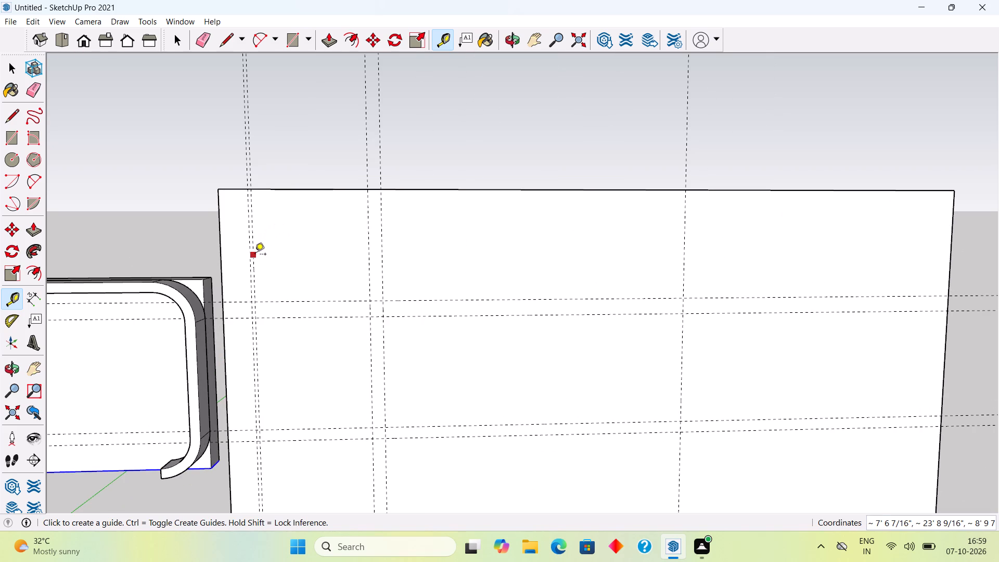
left_click(255, 255)
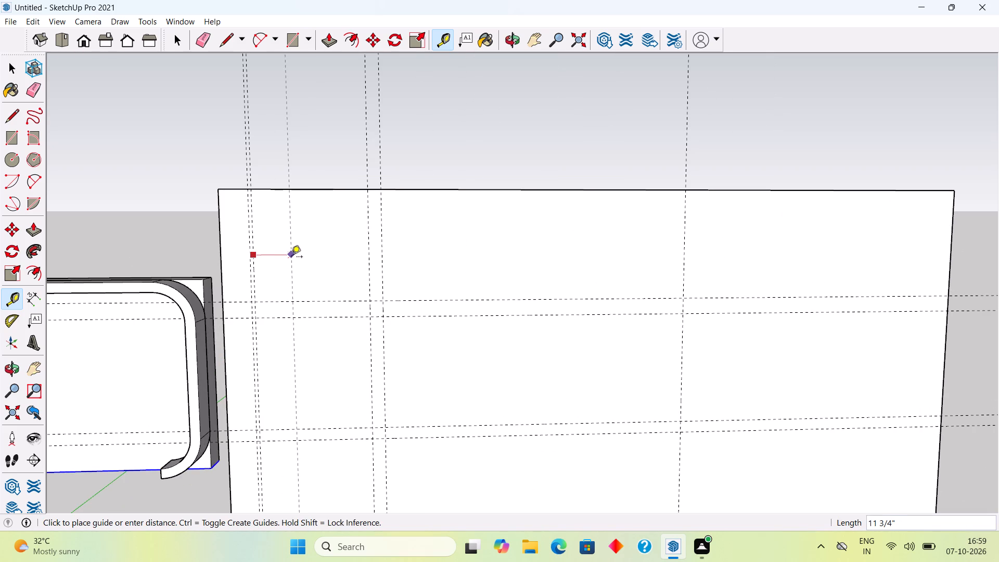
type("2\"")
key("Return")
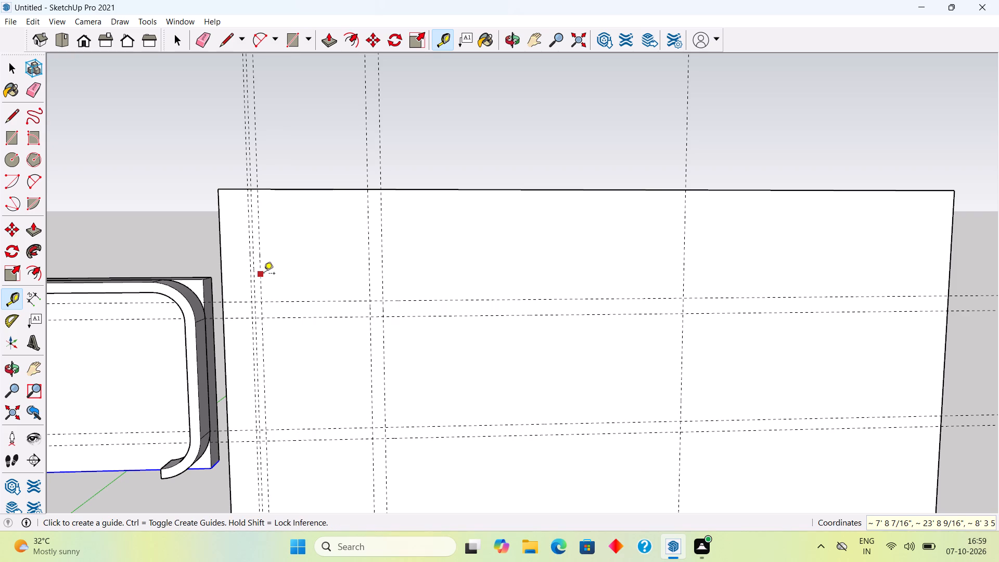
left_click(264, 274)
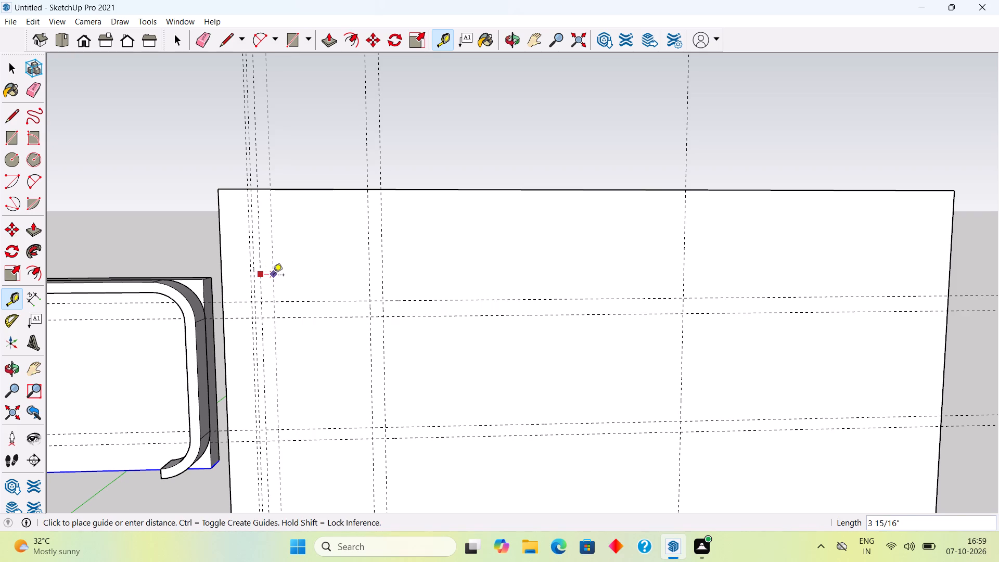
key("space")
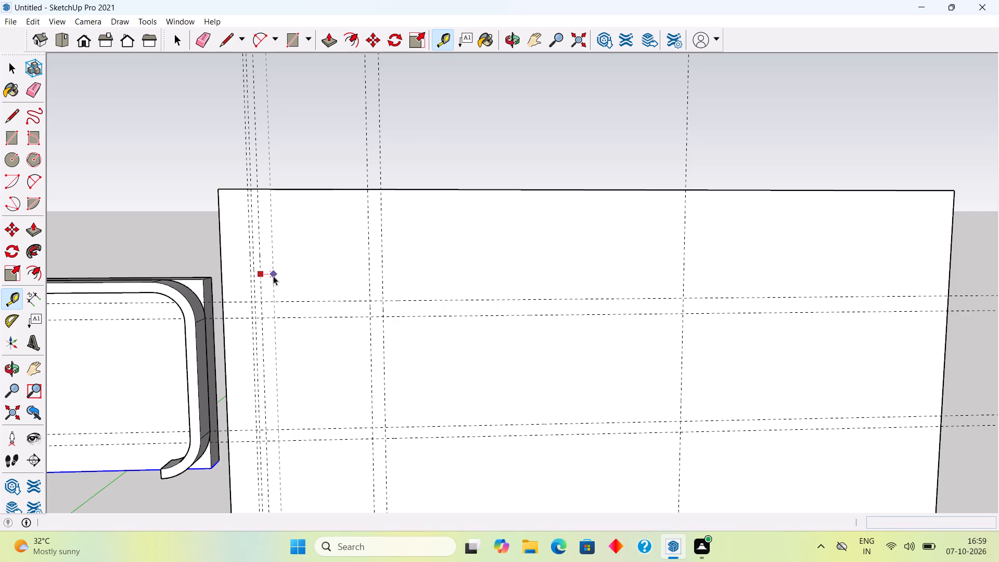
Draw a 2" by 10' rectangle between the second and third guides, from the wall's top edge down to the floor.
scroll(273, 276, "down", 4)
key("r")
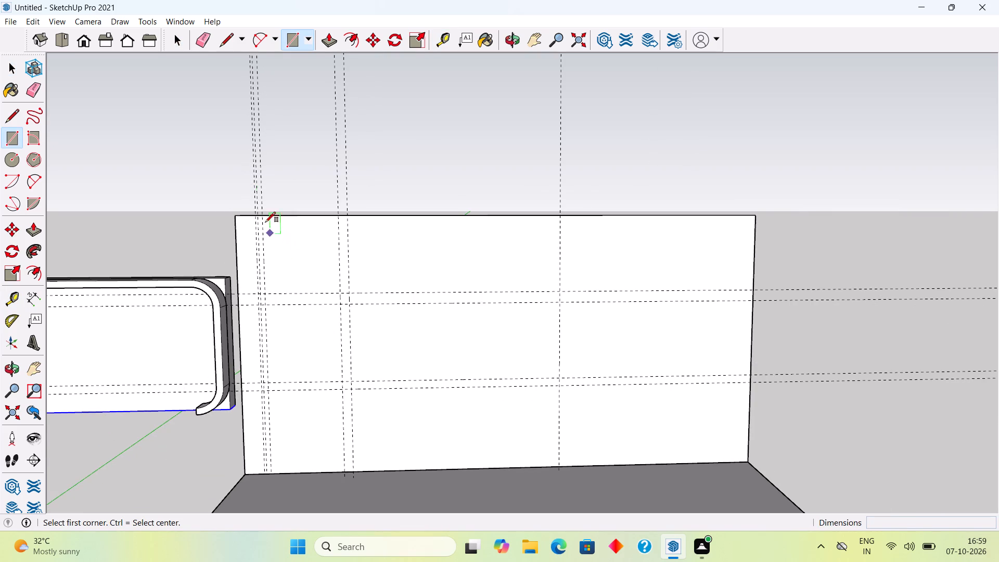
scroll(257, 208, "up", 10)
left_click(259, 223)
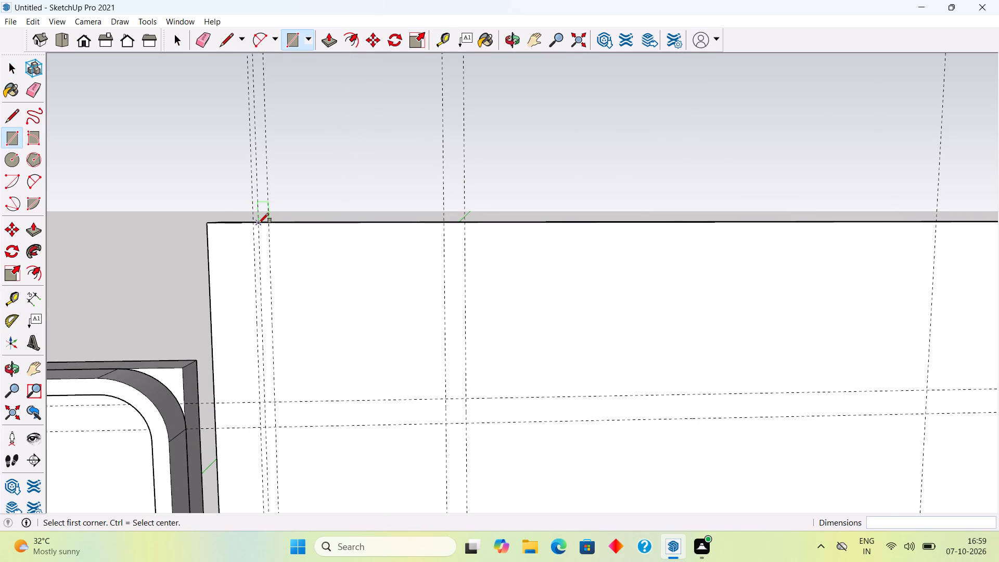
scroll(258, 225, "down", 11)
scroll(266, 374, "up", 5)
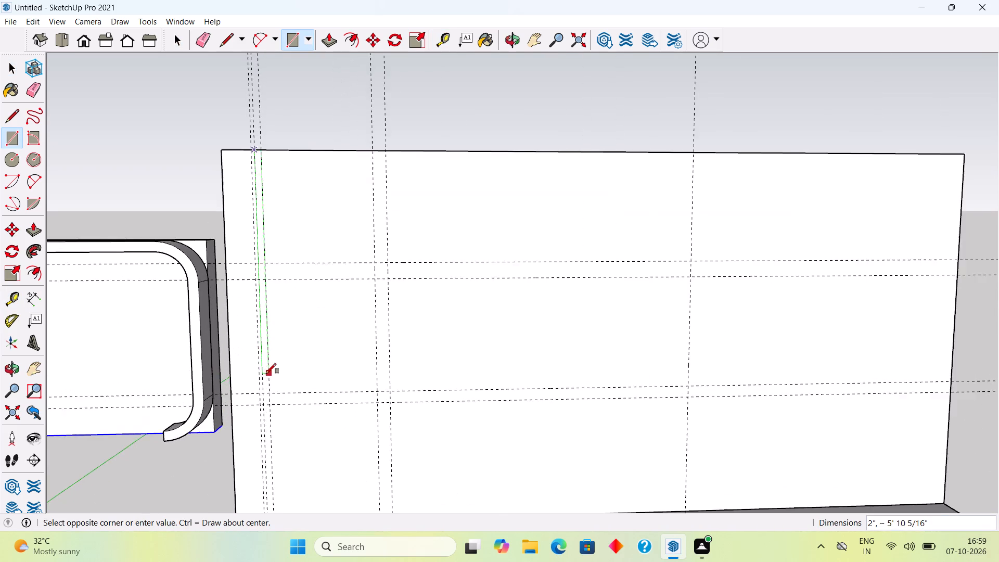
scroll(266, 374, "down", 10)
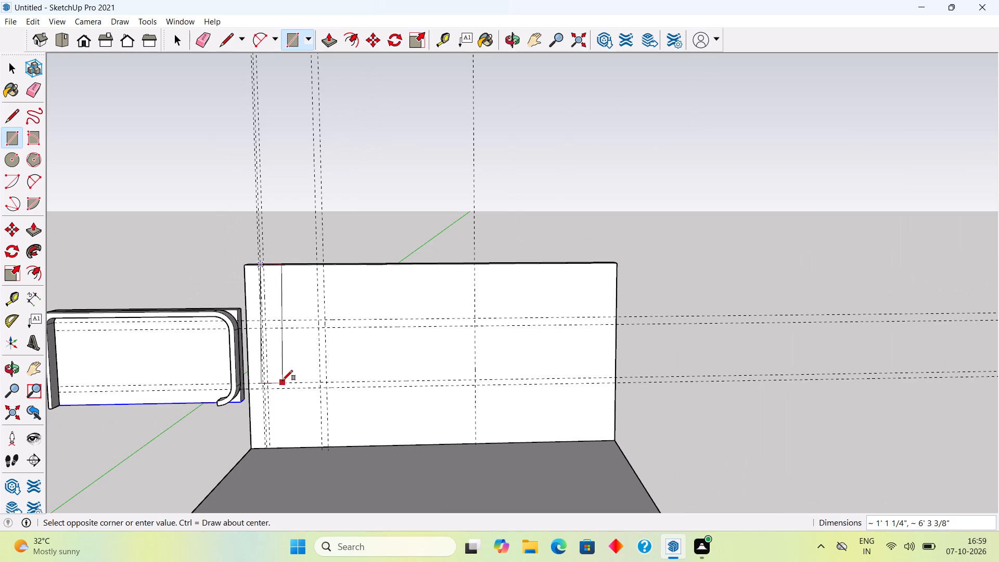
scroll(273, 434, "up", 14)
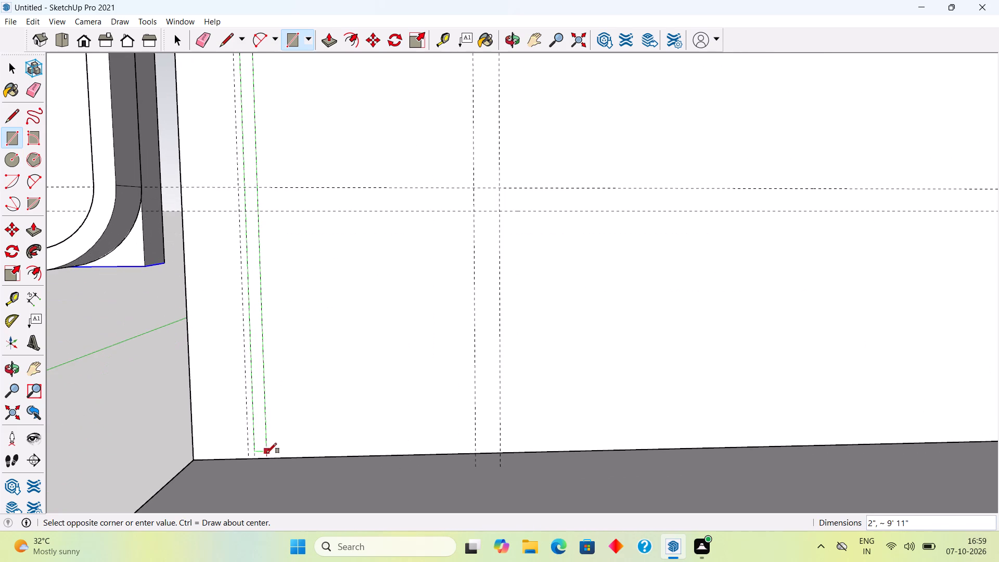
left_click(268, 457)
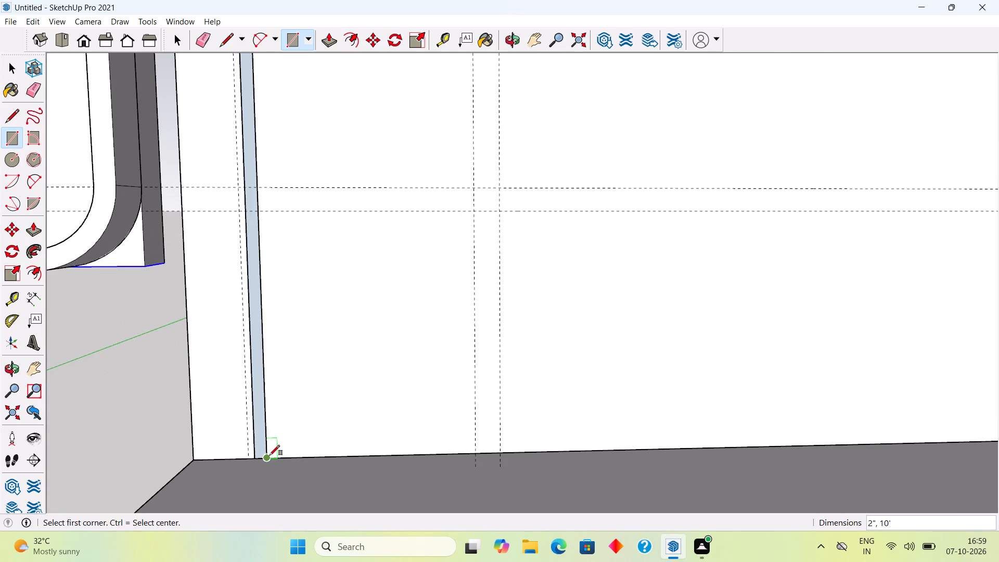
key("space")
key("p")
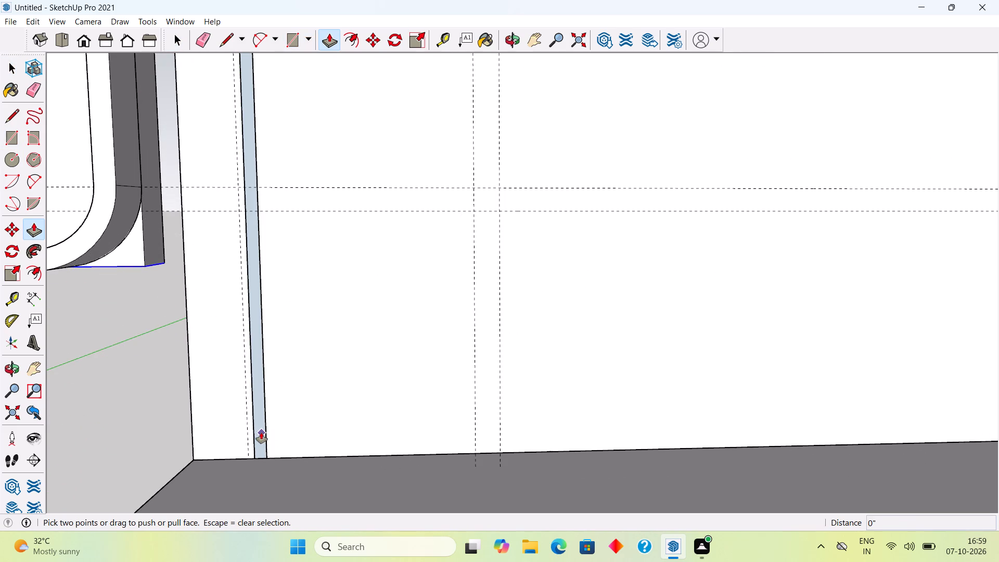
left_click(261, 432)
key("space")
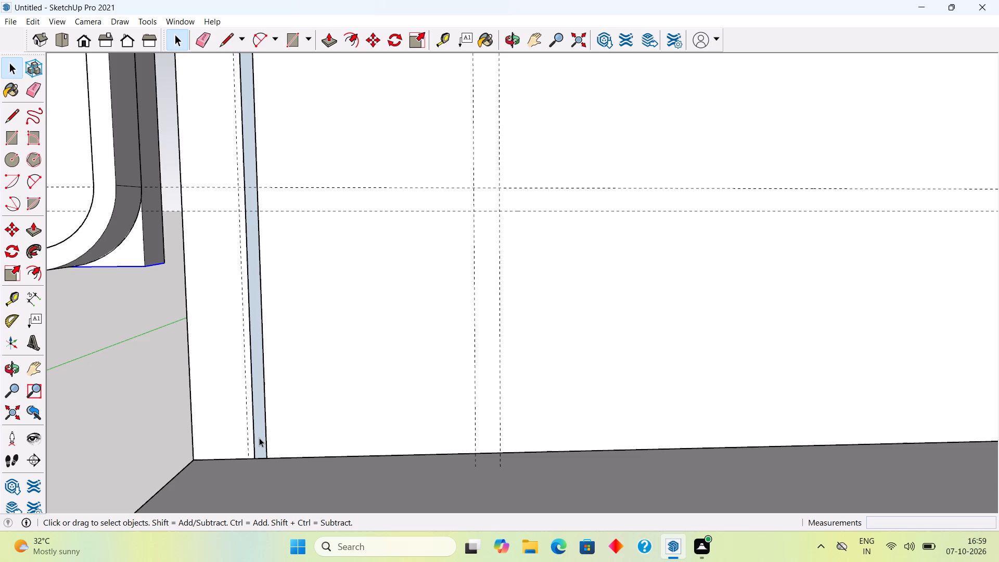
Extrude the narrow full-height rectangle 1" out from the wall to form a vertical strip.
left_click(259, 438)
key("p")
left_click(259, 438)
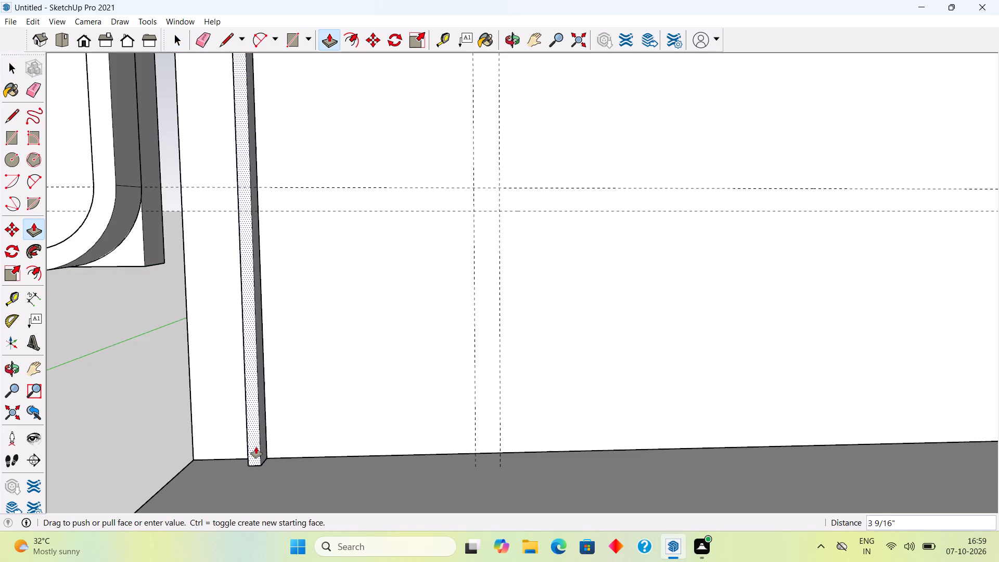
type("1\"")
key("Return")
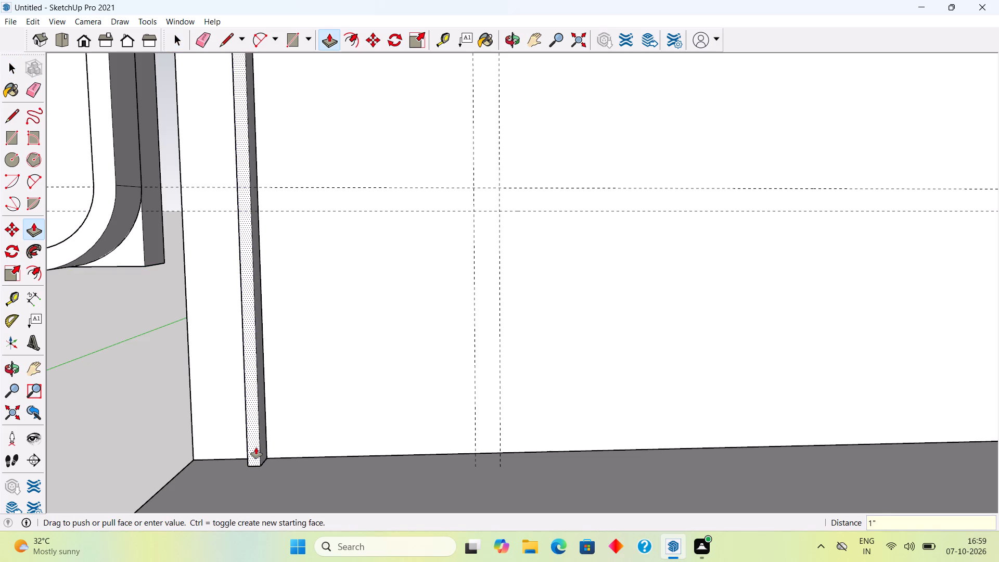
key("space")
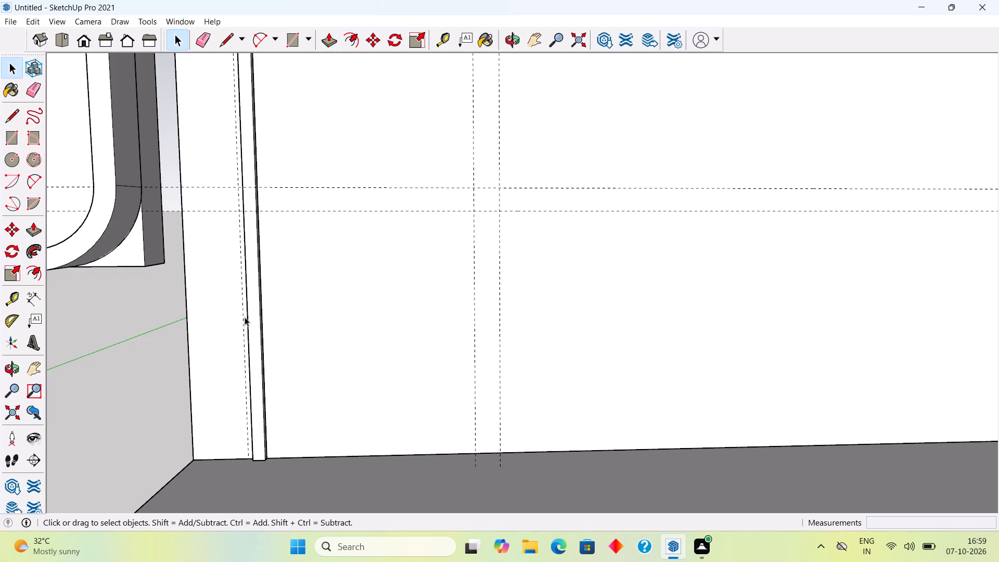
Group all the geometry of the 1" deep vertical strip on the large wall.
triple_click(254, 349)
right_click(254, 351)
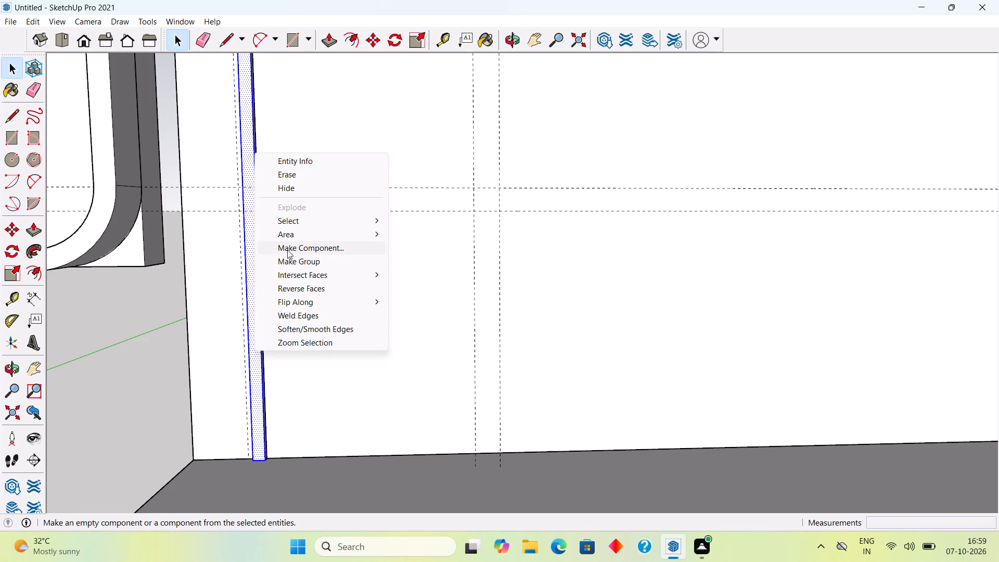
left_click(262, 263)
scroll(262, 263, "down", 3)
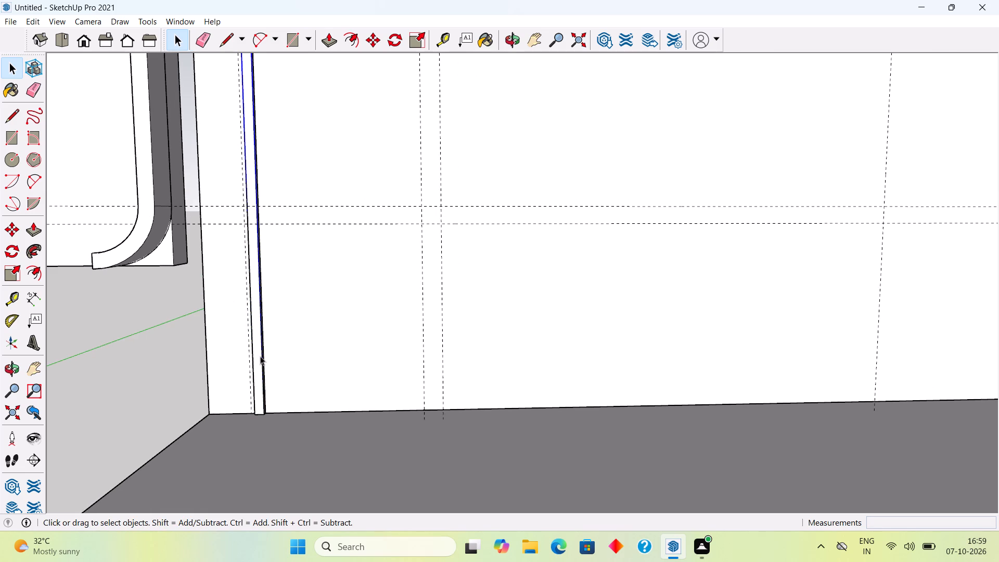
left_click(260, 360)
left_click(260, 360)
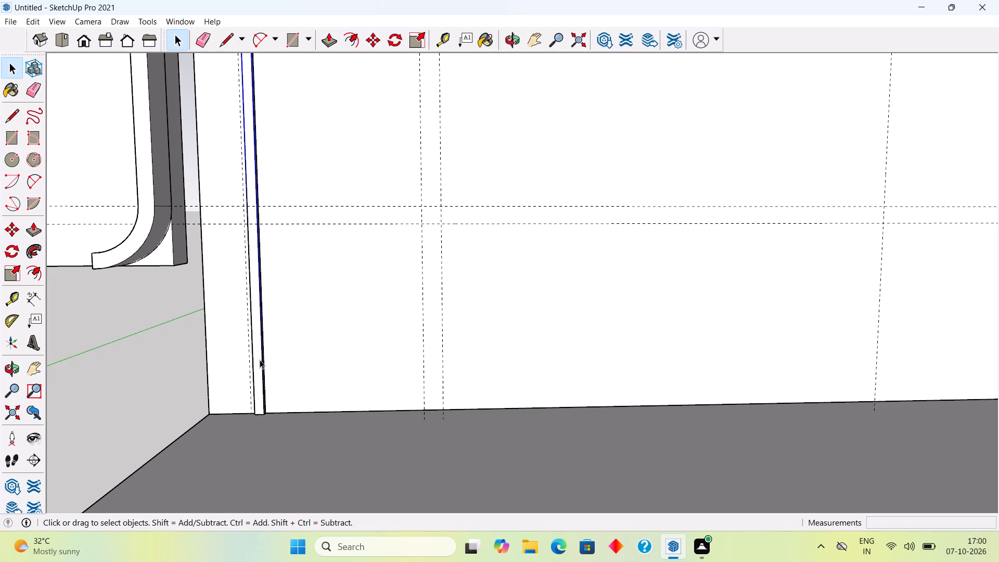
double_click(260, 360)
left_click(260, 360)
middle_click_drag(260, 361, 319, 379)
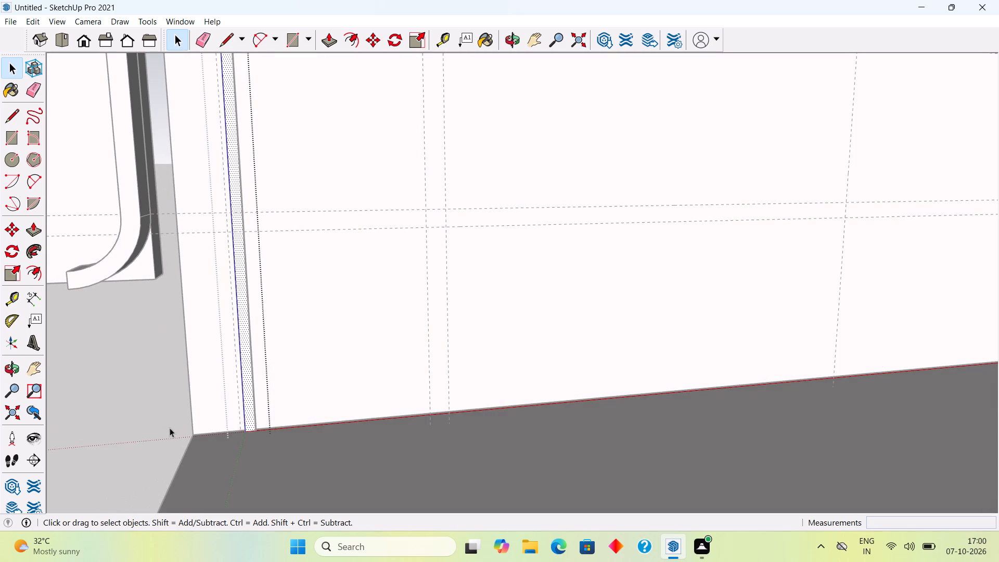
left_click(95, 451)
Copy the grouped vertical strip 4" along the large wall on the red axis, away from the rounded frame.
left_click(250, 399)
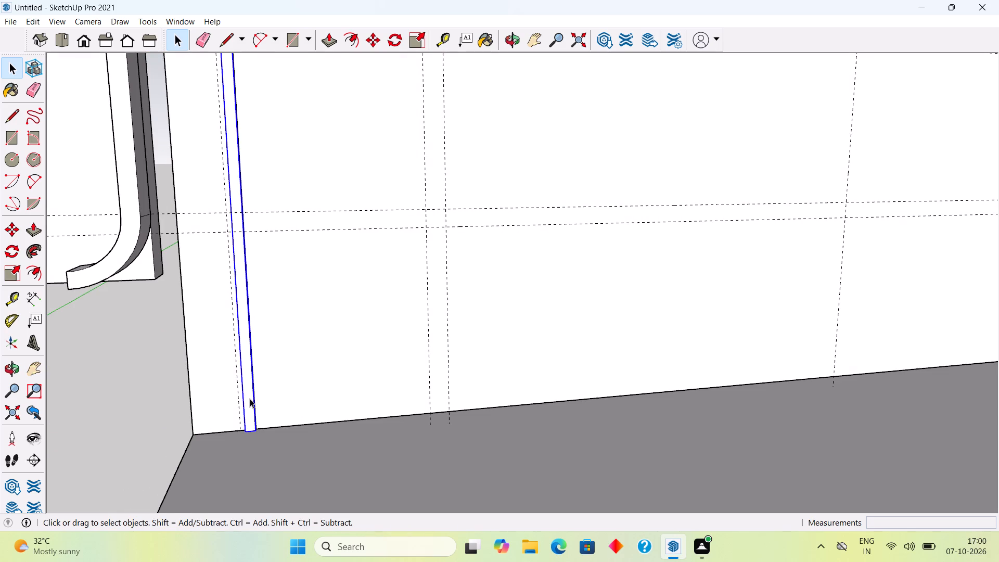
middle_click_drag(250, 399, 216, 436)
scroll(250, 399, "down", 1)
scroll(216, 436, "down", 3)
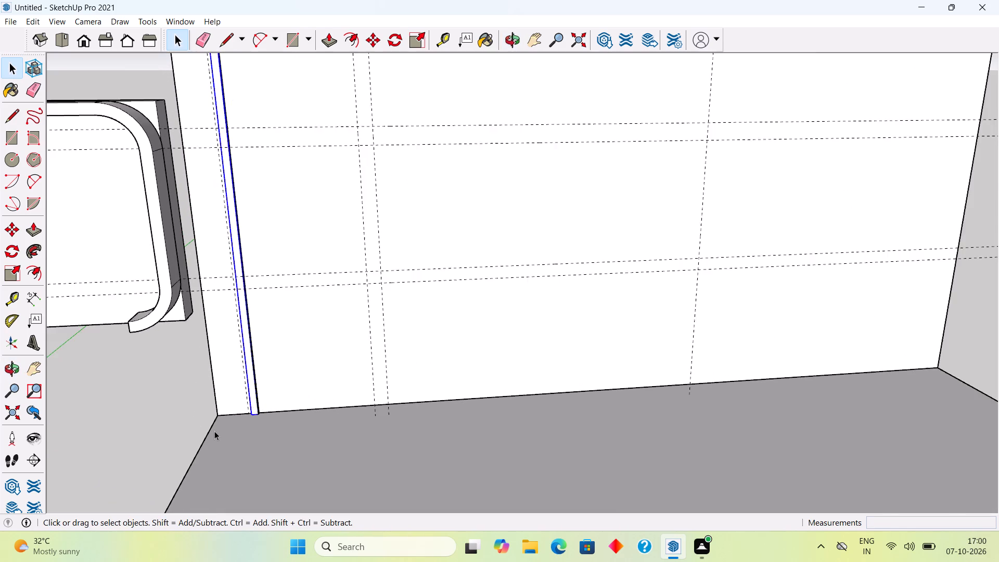
scroll(214, 430, "down", 4)
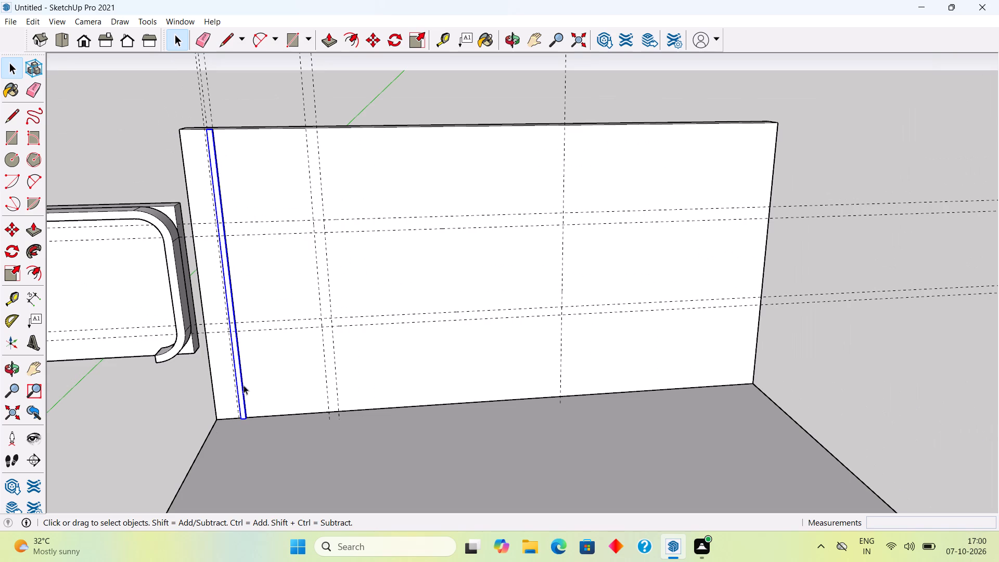
key("m")
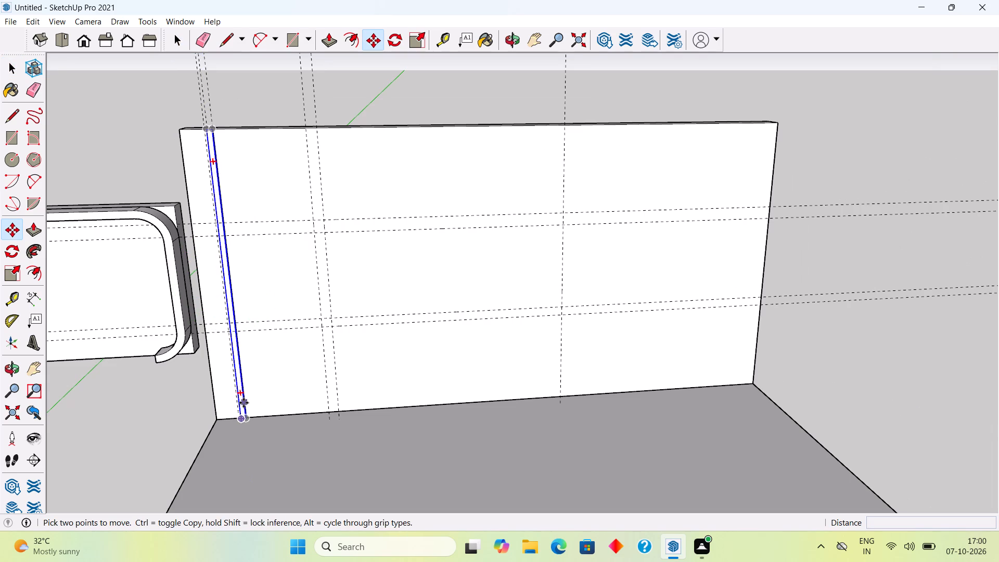
left_click(244, 403)
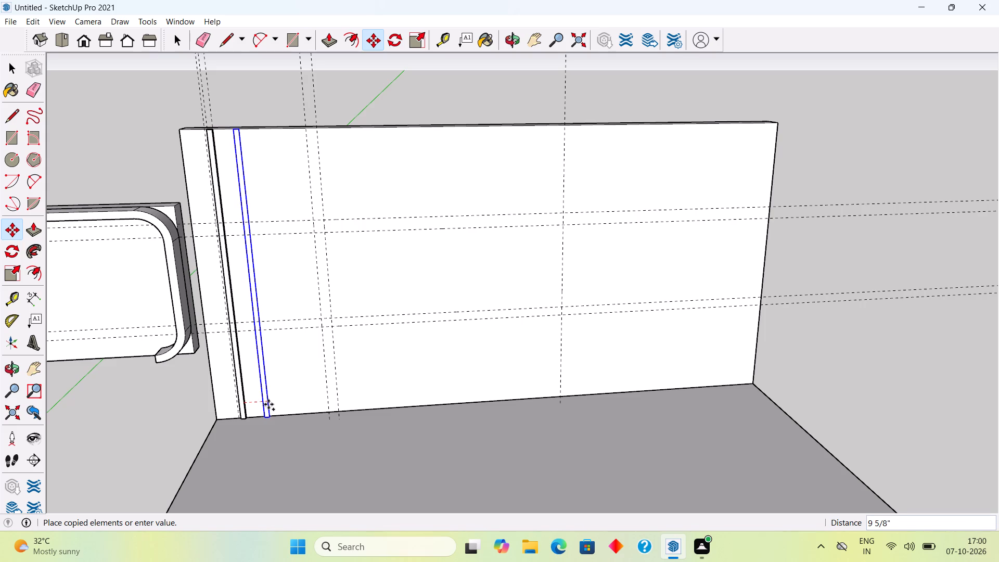
middle_click_drag(271, 405, 280, 426)
scroll(271, 406, "down", 1)
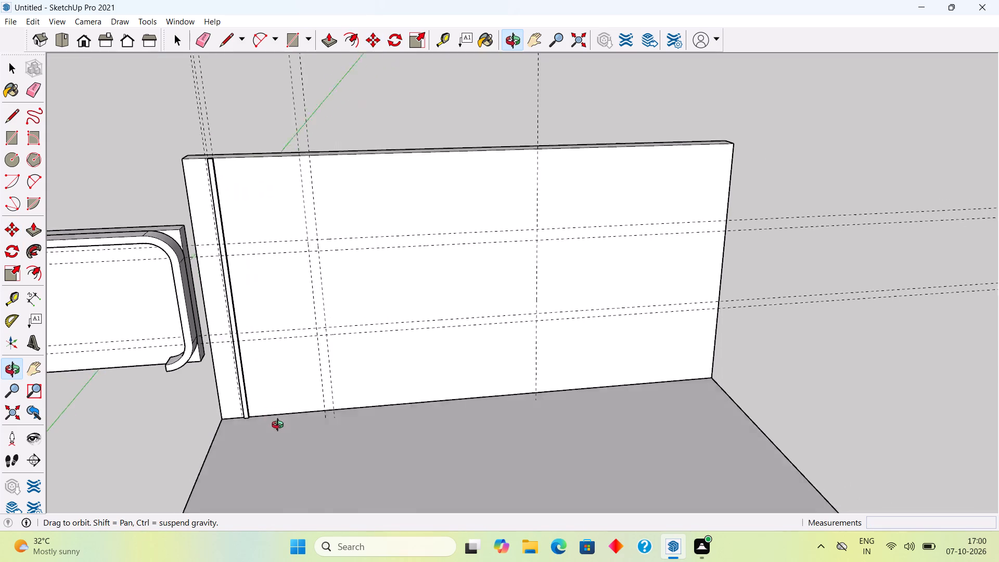
middle_click_drag(280, 426, 290, 404)
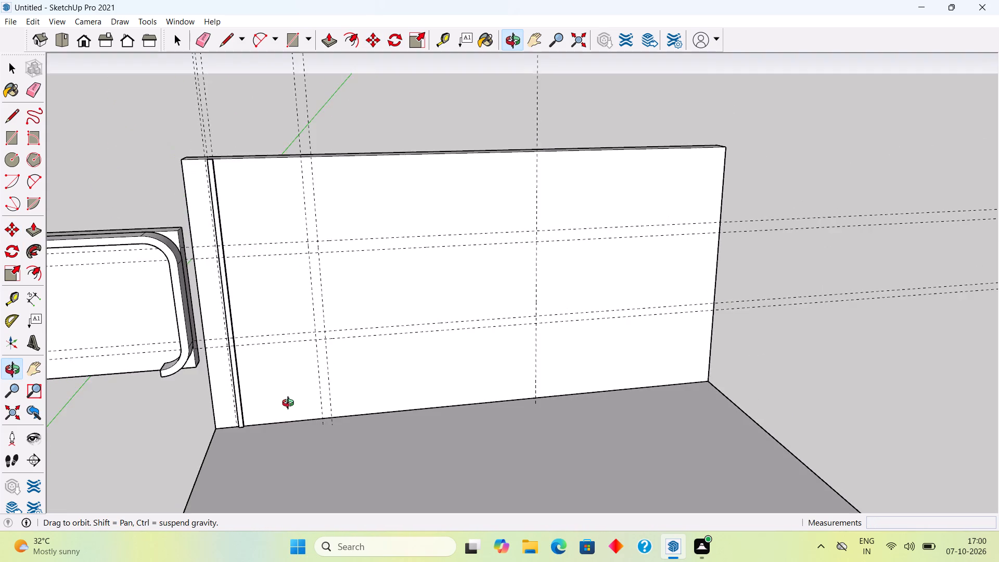
middle_click_drag(290, 404, 279, 399)
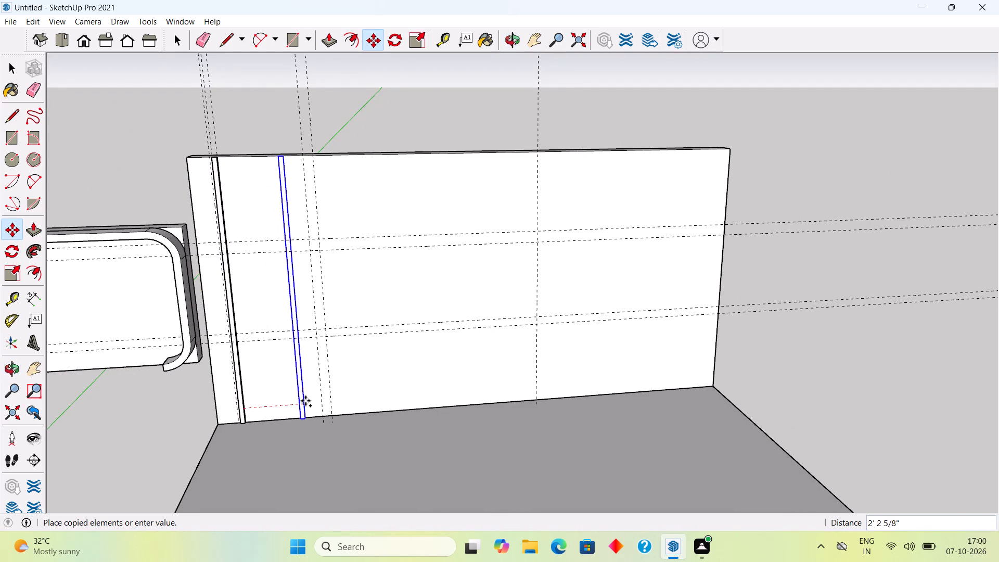
key("4")
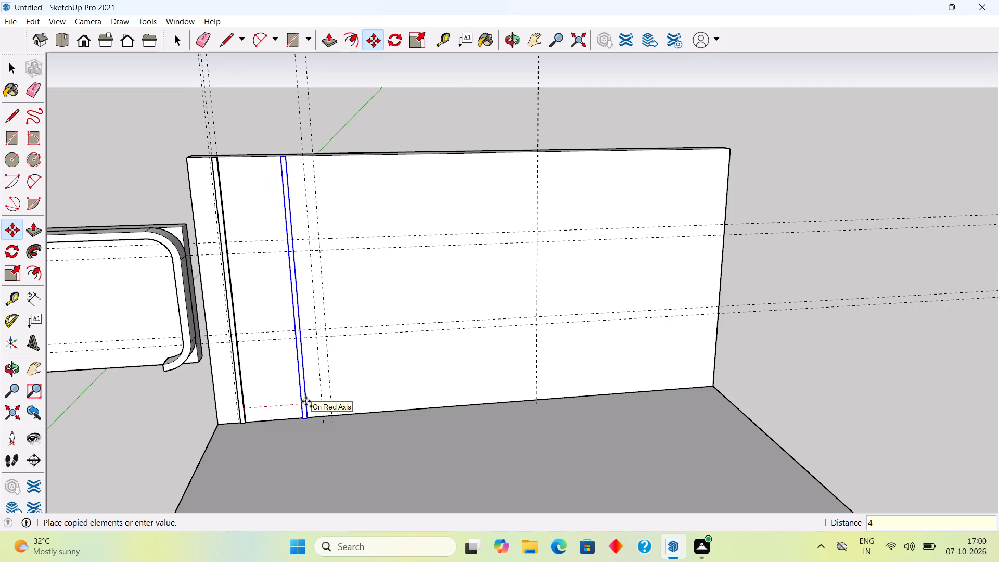
key("shift+quotedbl")
key("Return")
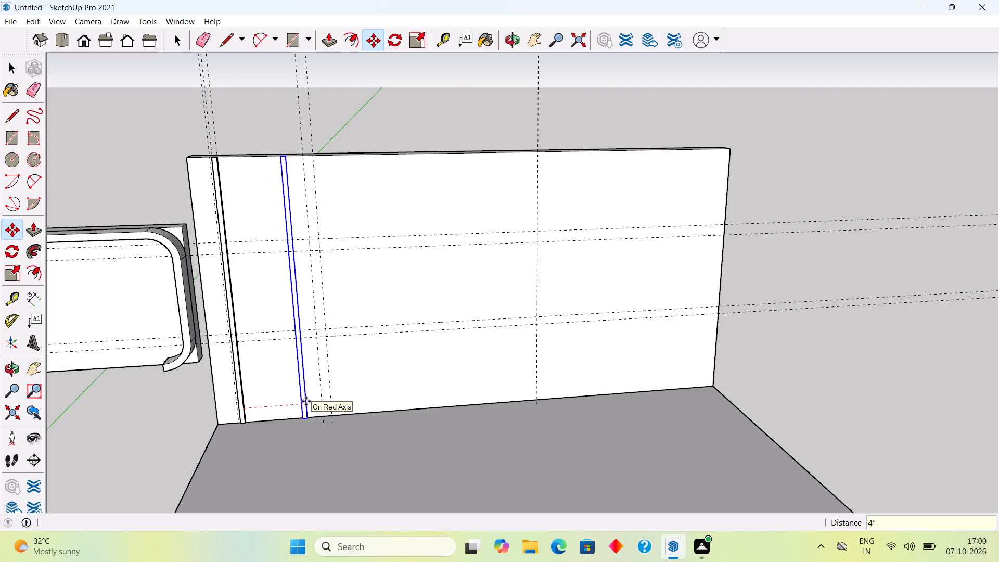
Array the strip copy 100 times (x100) at the same spacing along the wall.
key("x")
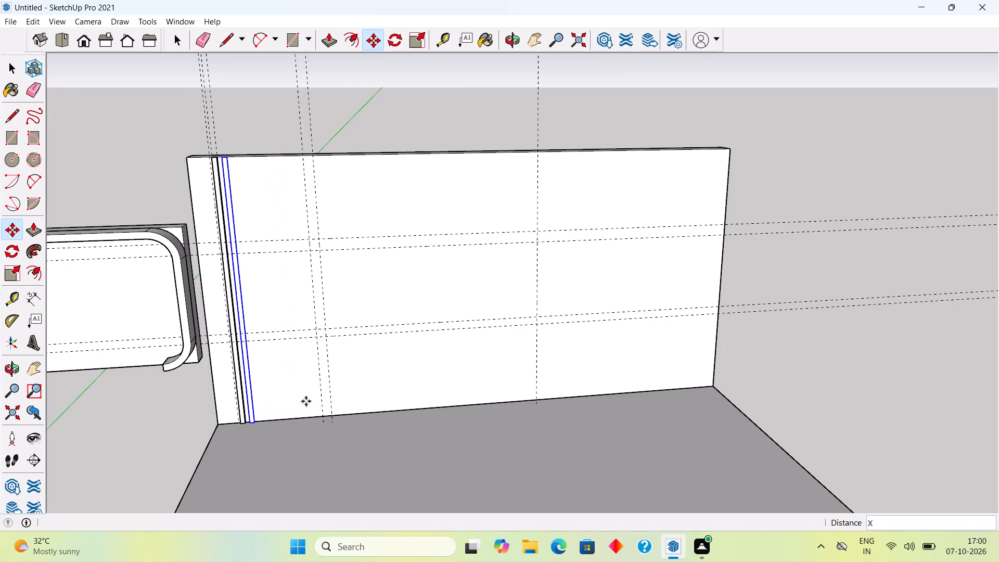
type("100")
key("Return")
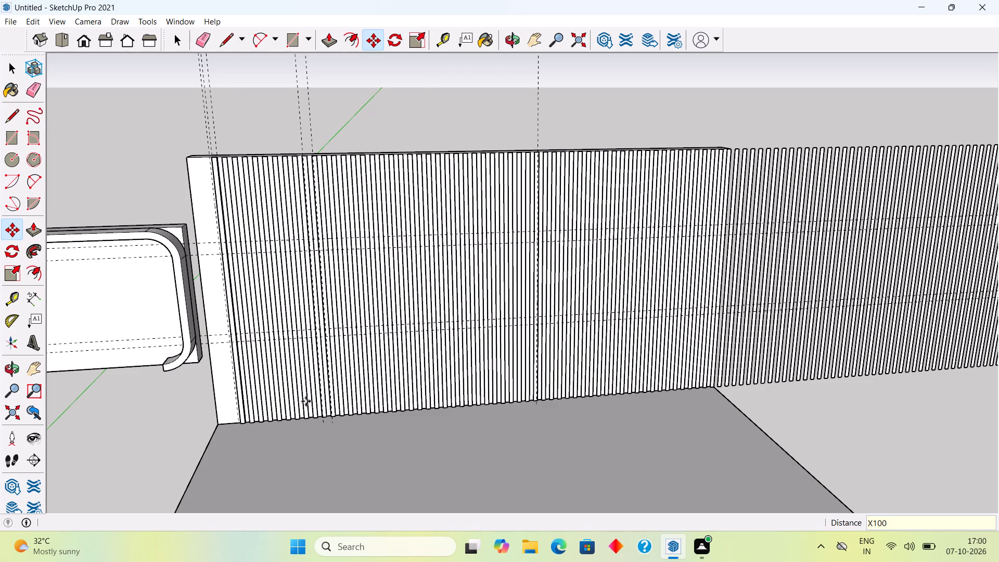
Delete all the strips that extend beyond the large wall's far edge.
scroll(306, 401, "down", 6)
key("space")
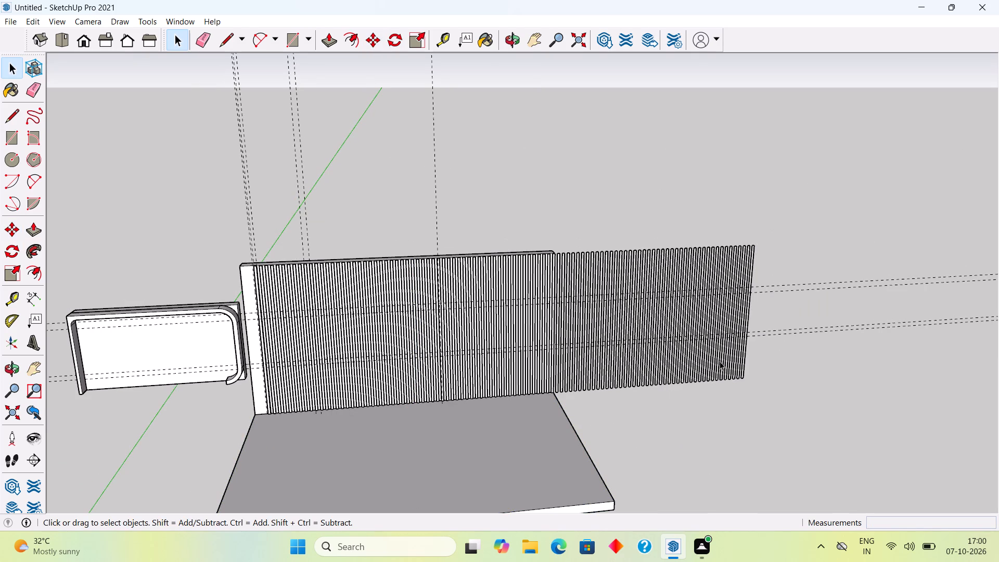
middle_click_drag(765, 350, 710, 355)
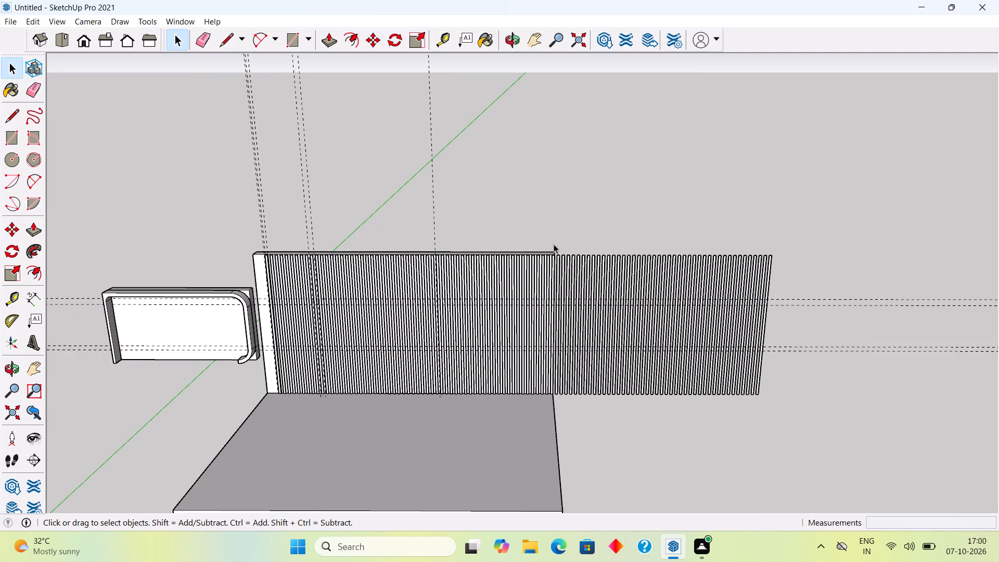
left_click_drag(557, 244, 754, 408)
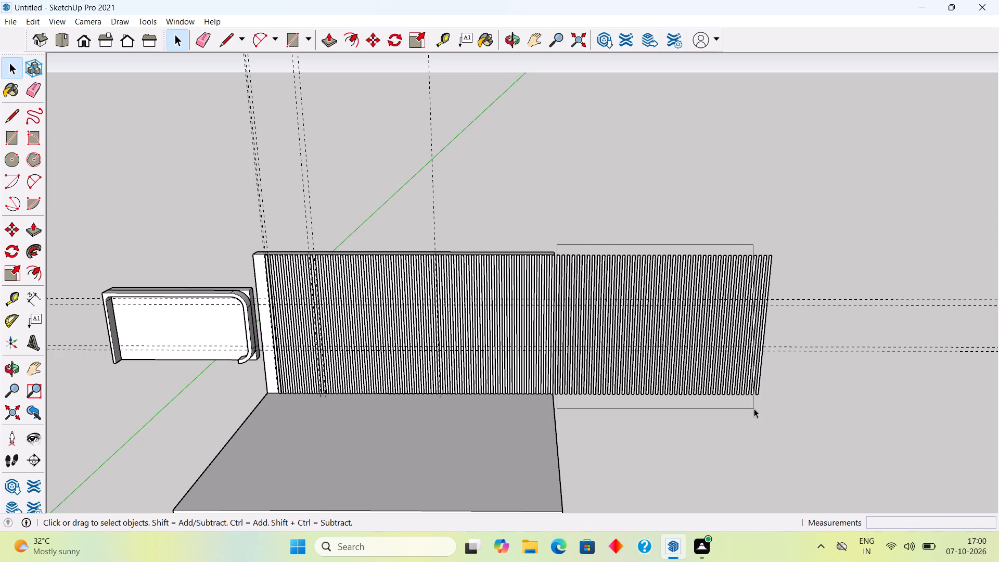
left_click_drag(754, 408, 779, 406)
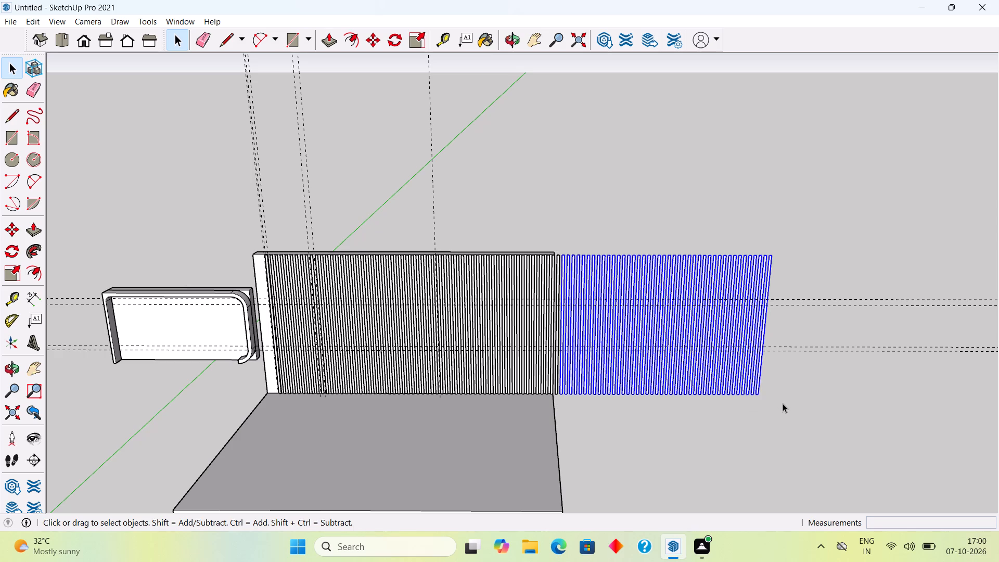
key("Delete")
scroll(587, 331, "up", 10)
scroll(555, 250, "up", 4)
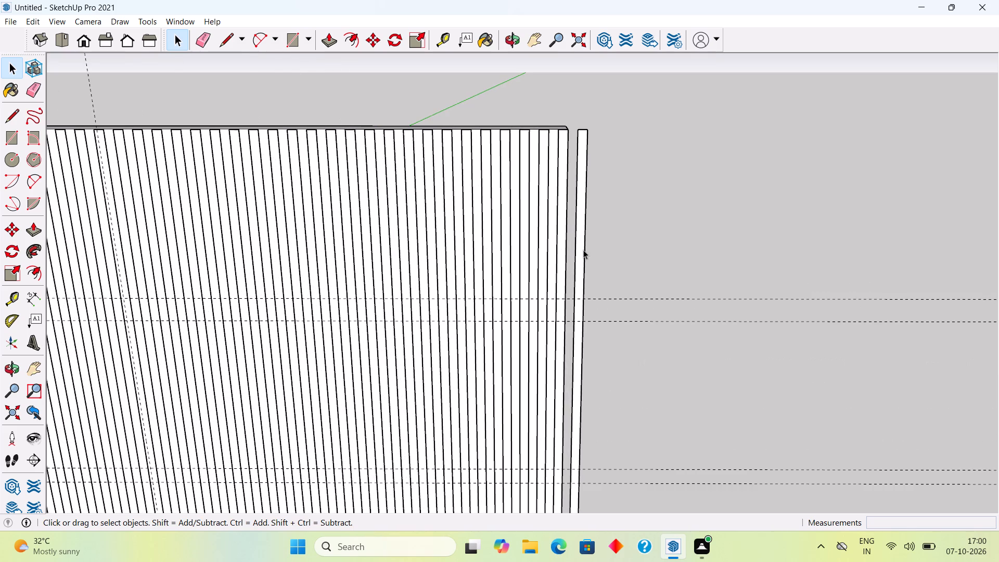
left_click(583, 250)
key("Delete")
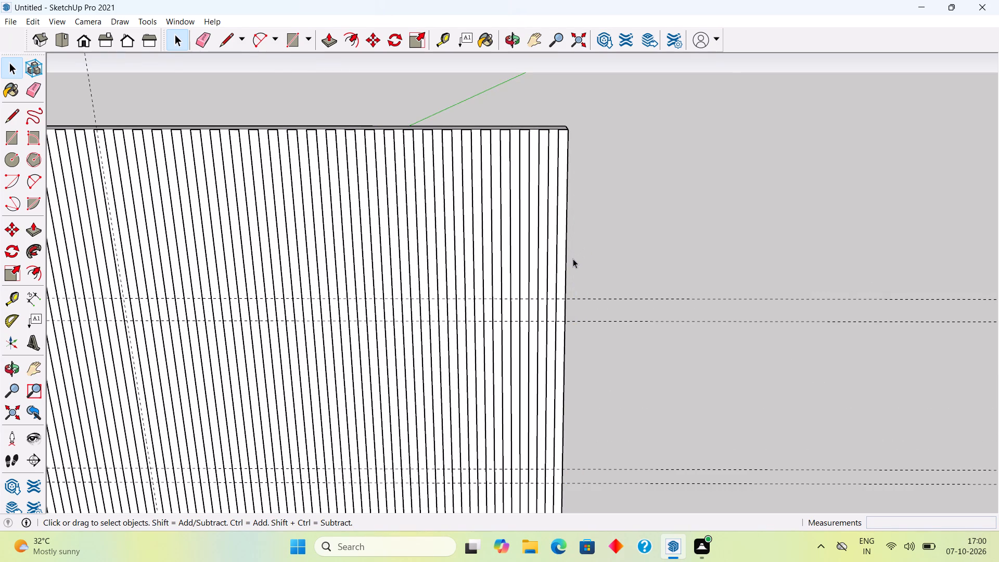
Delete the last two strips on the wall at its far edge to leave a plain margin there.
left_click(564, 272)
key("Delete")
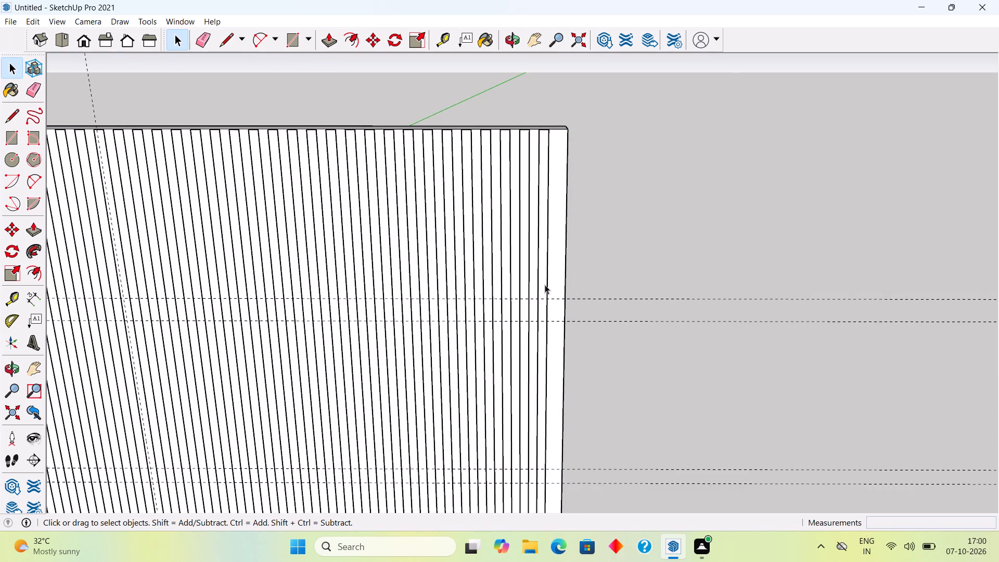
left_click(545, 285)
key("Delete")
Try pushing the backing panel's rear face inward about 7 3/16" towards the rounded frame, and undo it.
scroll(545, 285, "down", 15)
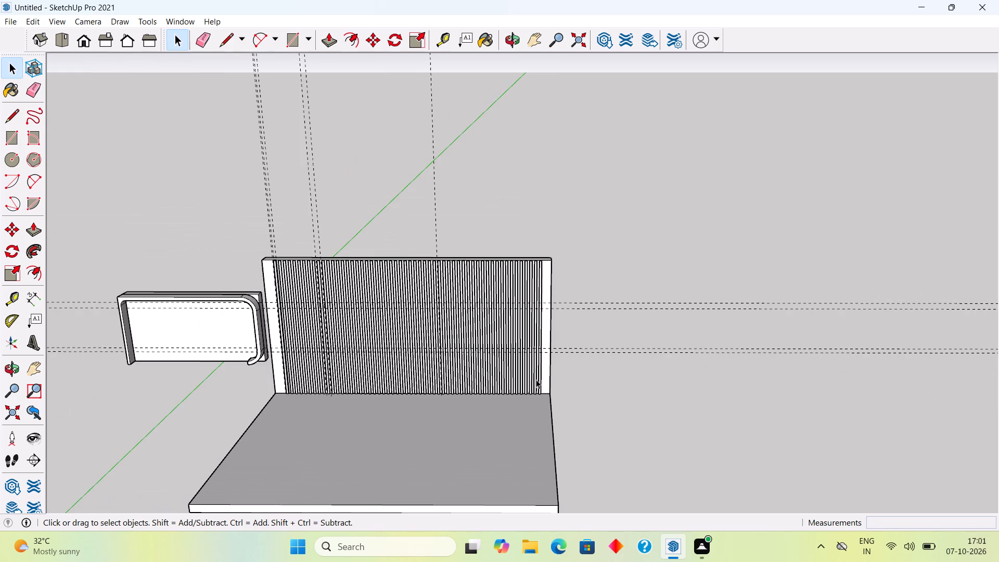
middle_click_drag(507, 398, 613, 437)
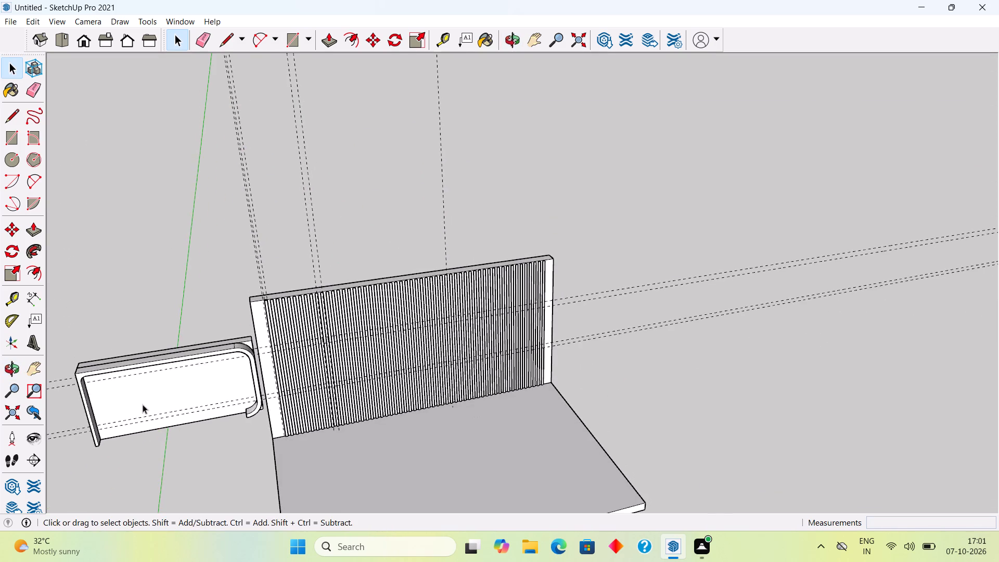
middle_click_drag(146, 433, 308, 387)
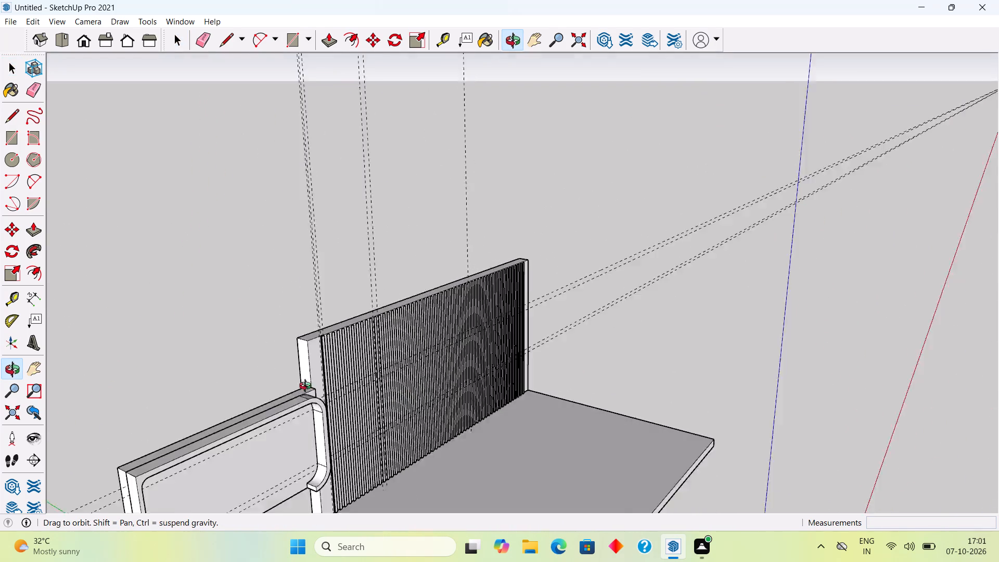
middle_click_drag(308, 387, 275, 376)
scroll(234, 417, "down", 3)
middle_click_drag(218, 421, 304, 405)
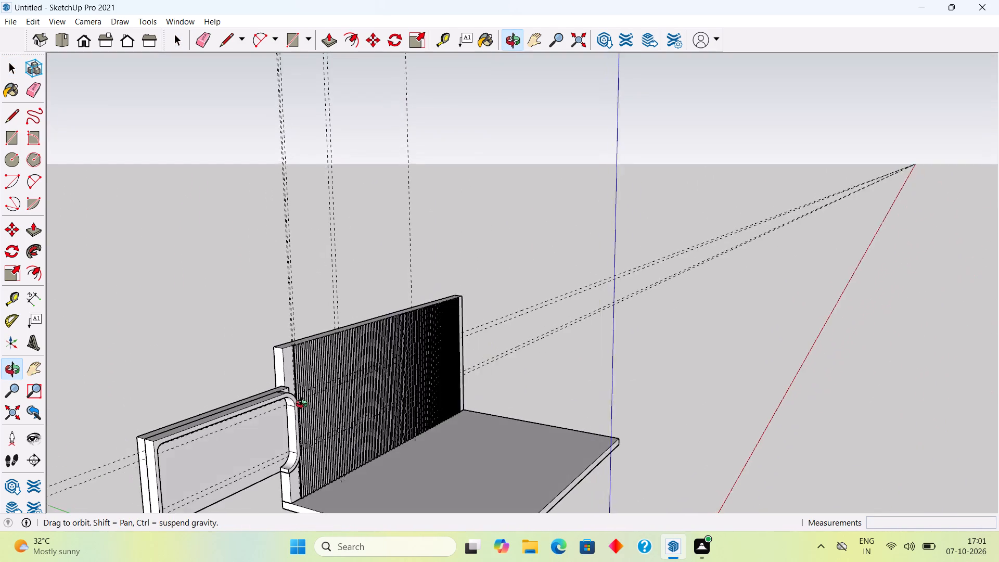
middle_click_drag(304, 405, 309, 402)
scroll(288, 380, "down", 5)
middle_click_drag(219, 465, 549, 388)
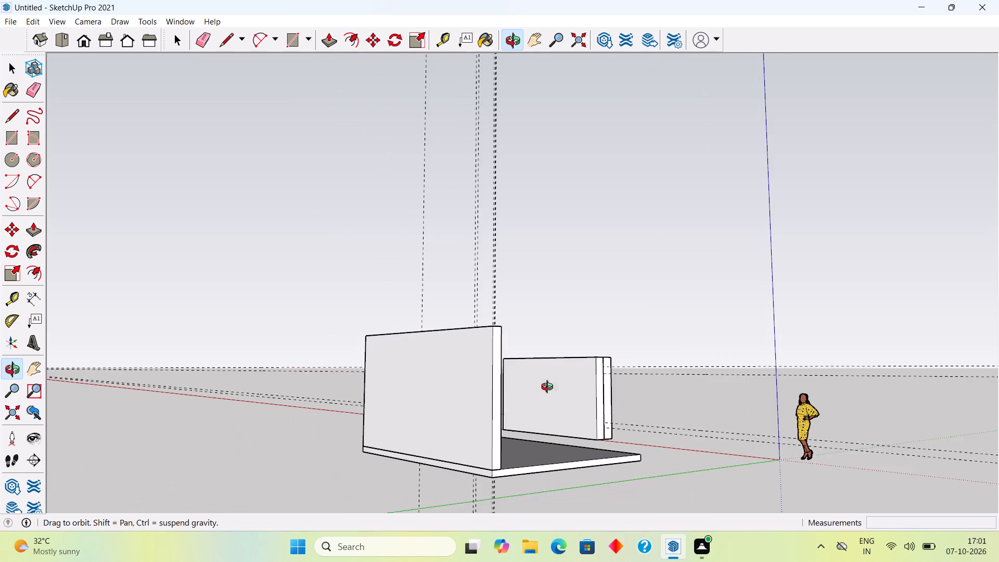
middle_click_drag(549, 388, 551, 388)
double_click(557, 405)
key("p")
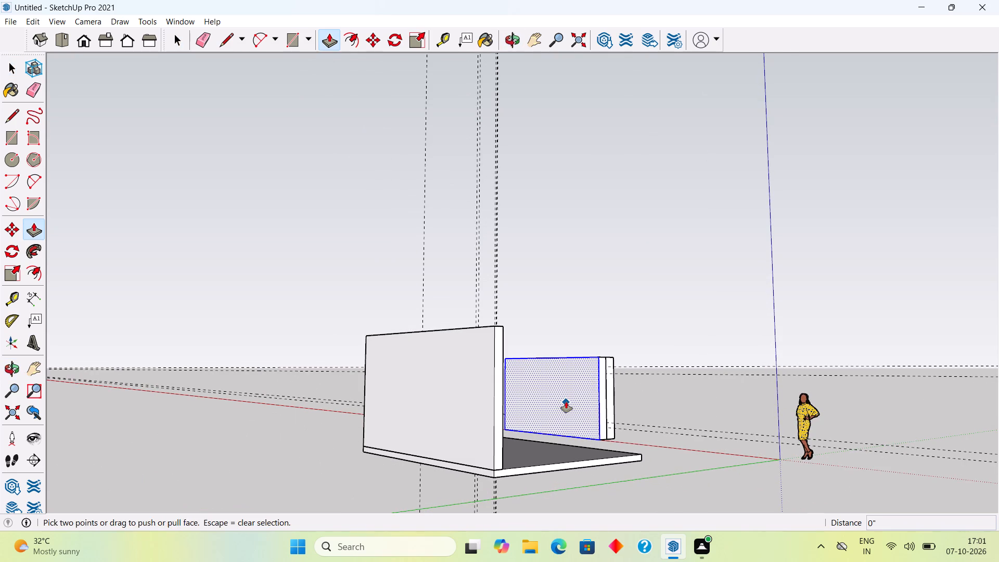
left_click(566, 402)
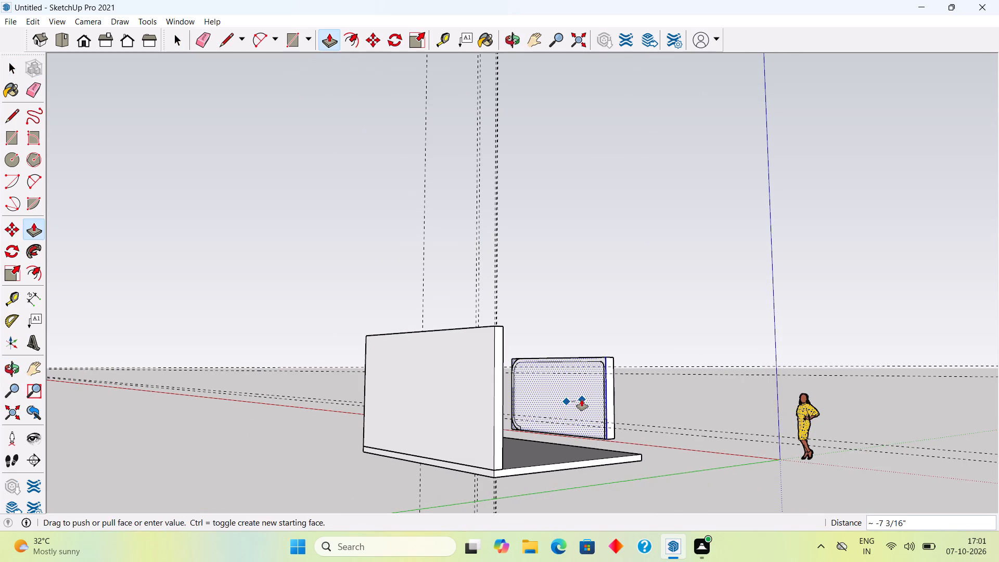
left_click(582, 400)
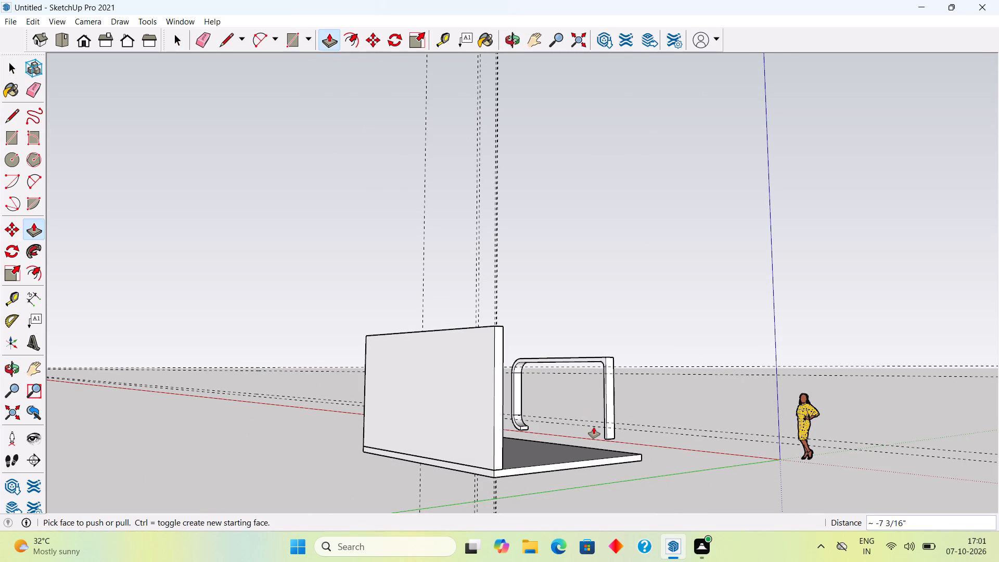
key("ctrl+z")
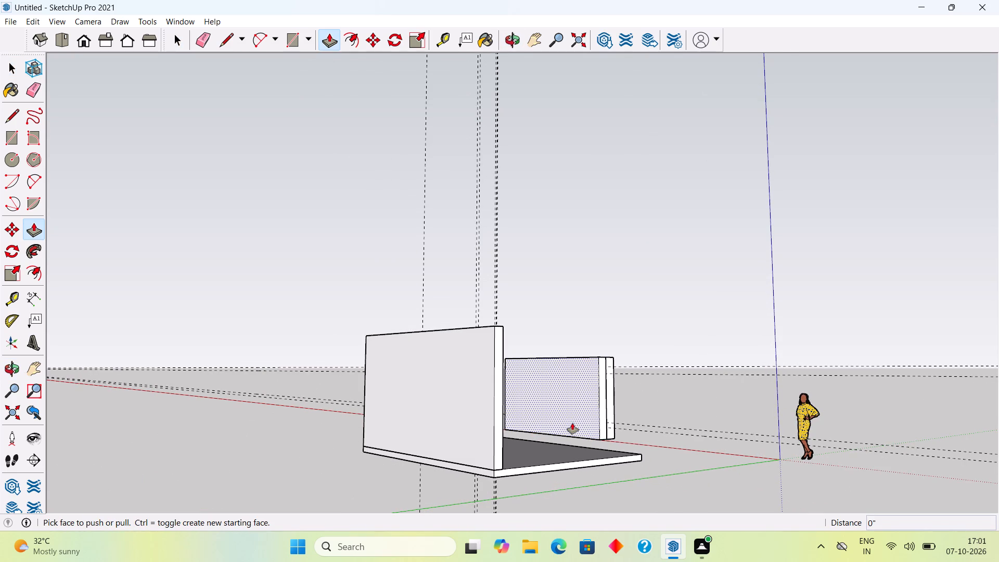
Pull the backing panel's rear face outward about 7 1/8" away from the rounded frame.
left_click(571, 423)
scroll(574, 428, "up", 2)
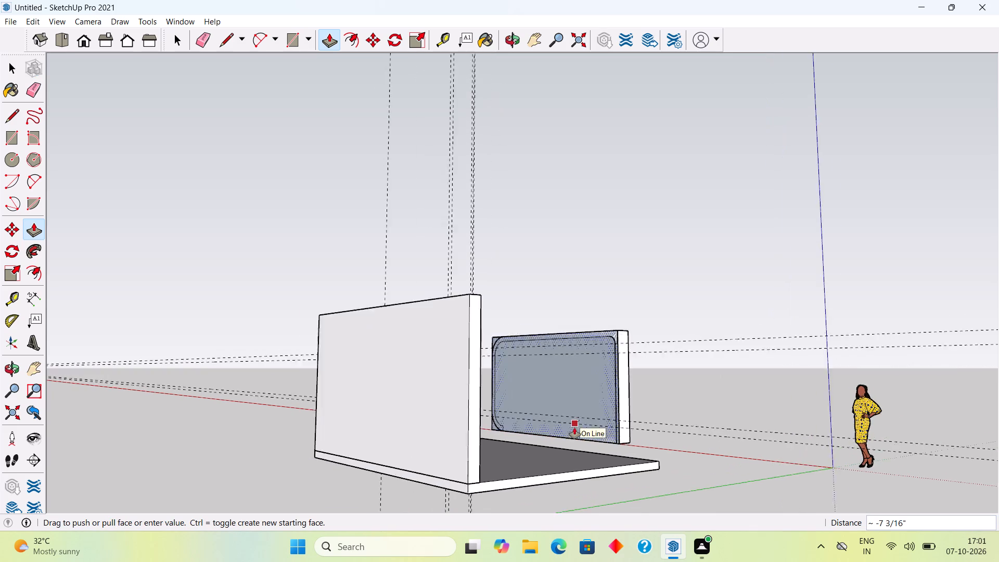
scroll(574, 428, "up", 7)
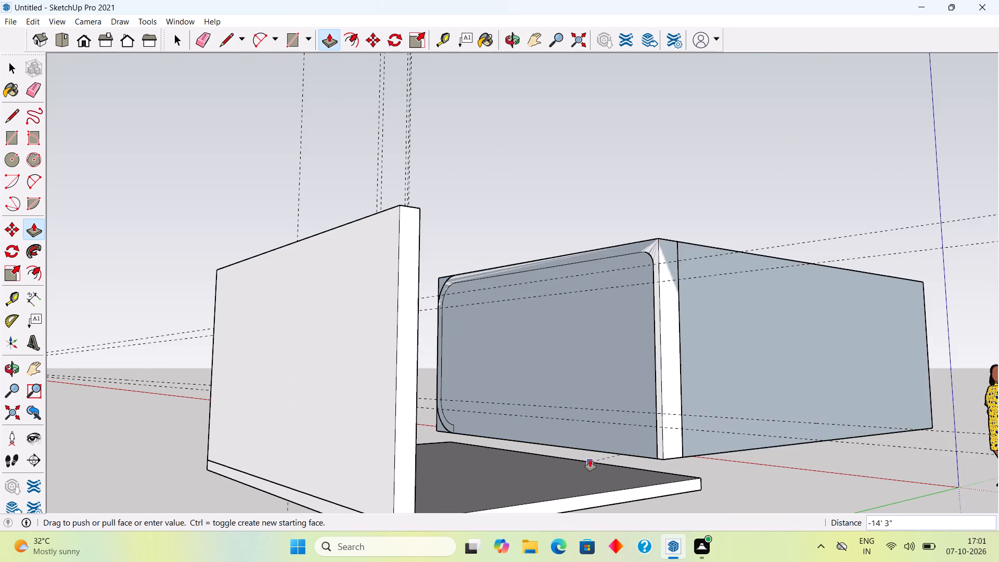
scroll(544, 468, "up", 5)
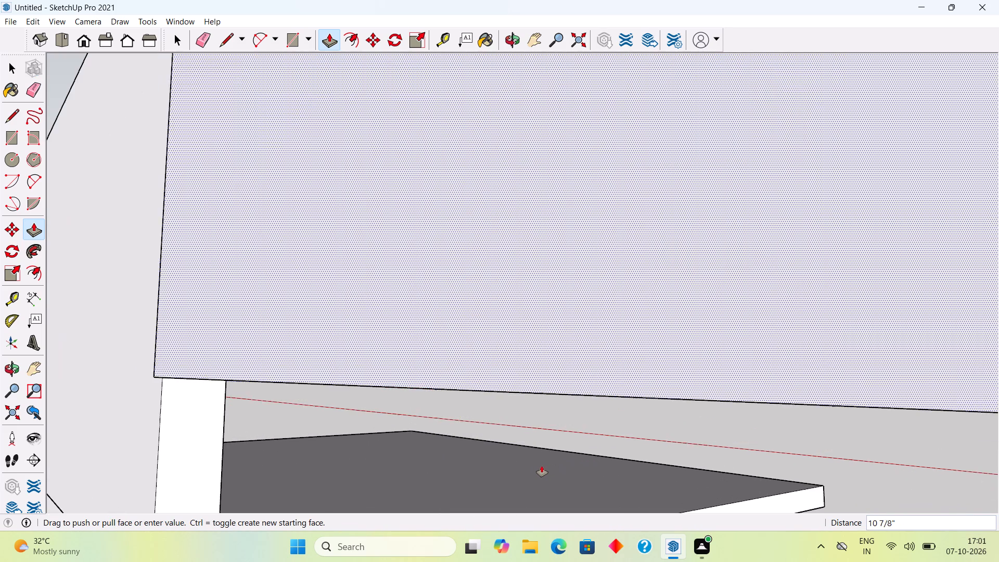
scroll(542, 466, "down", 9)
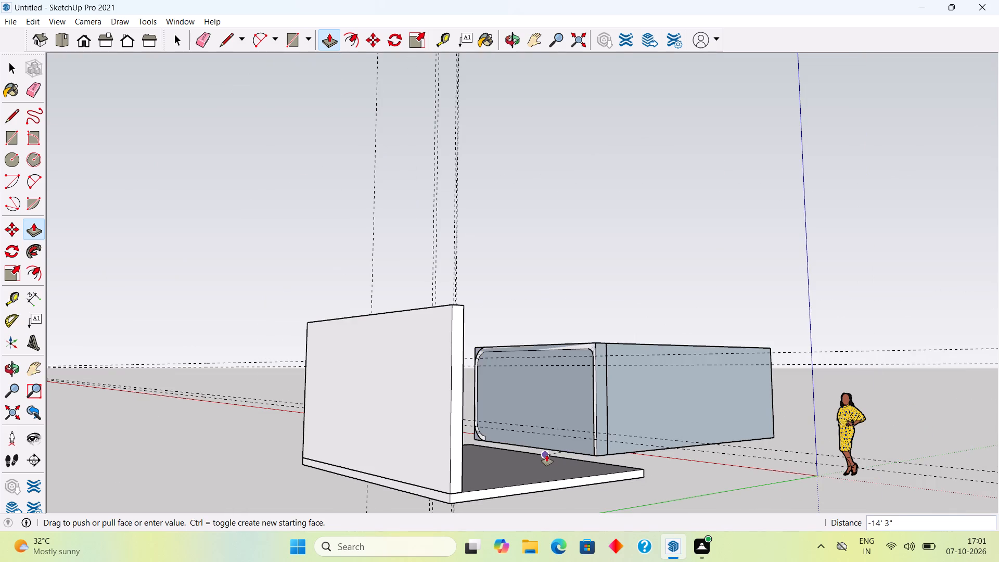
left_click(543, 468)
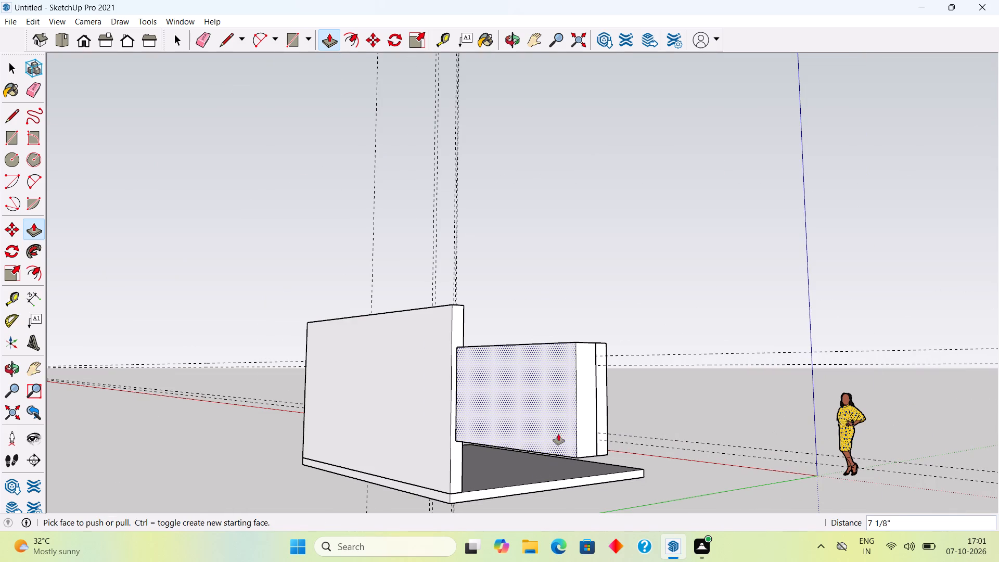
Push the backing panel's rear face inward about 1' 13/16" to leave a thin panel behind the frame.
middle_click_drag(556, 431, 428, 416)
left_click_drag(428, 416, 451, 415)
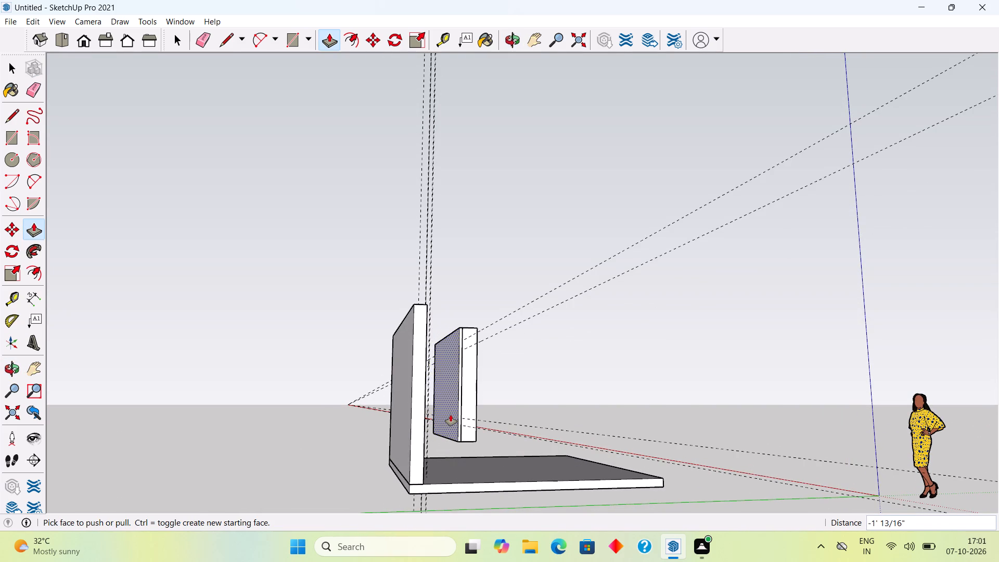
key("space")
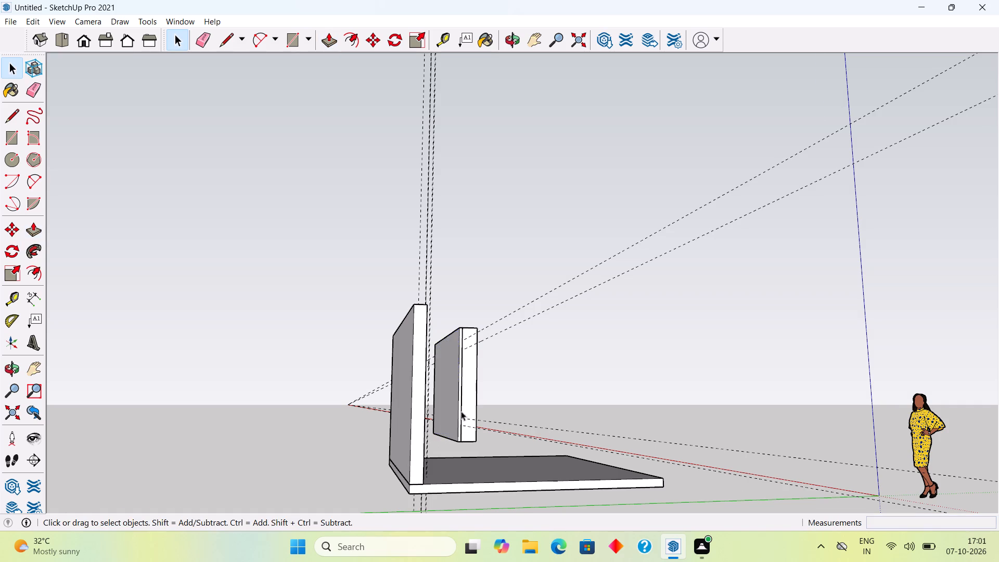
Examine from the front how the backing panel's square upper corner meets the frame's rounded corner, checking which faces select together.
scroll(475, 407, "down", 1)
middle_click_drag(475, 371, 725, 503)
scroll(726, 503, "down", 4)
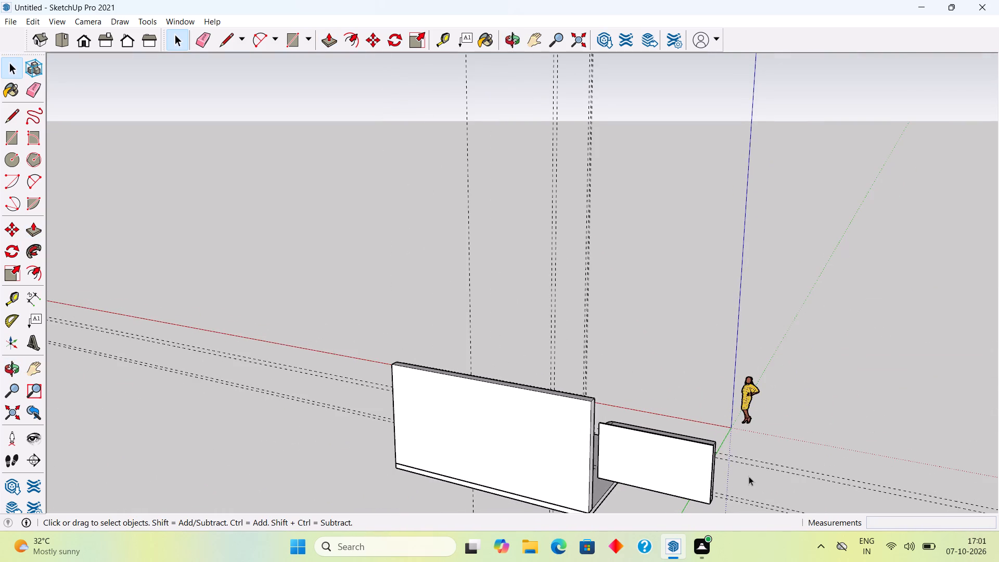
scroll(753, 442, "down", 7)
middle_click_drag(755, 448, 199, 393)
scroll(199, 392, "down", 3)
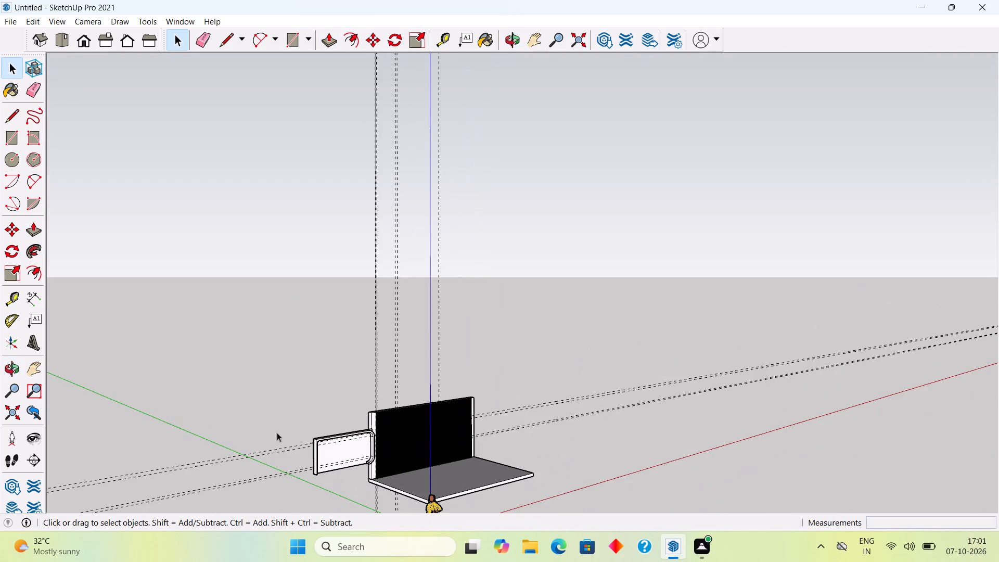
middle_click_drag(330, 456, 214, 428)
scroll(449, 455, "up", 4)
scroll(267, 456, "up", 2)
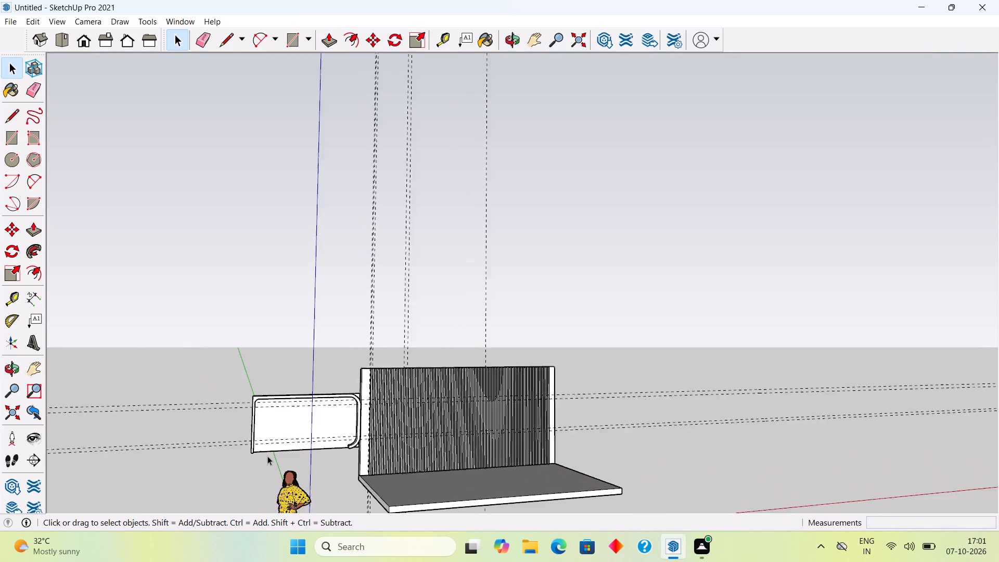
scroll(267, 456, "up", 12)
scroll(355, 439, "up", 2)
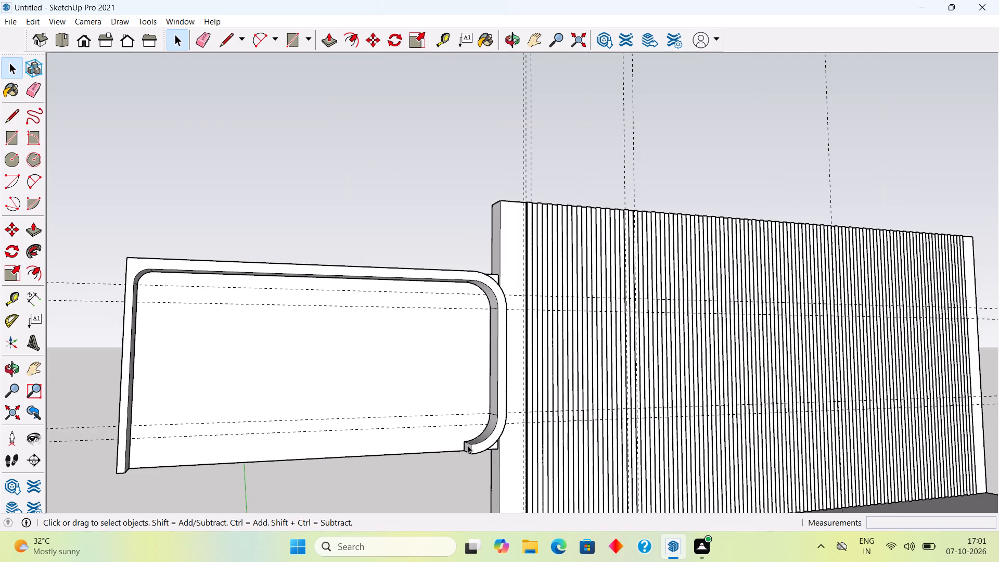
middle_click_drag(467, 445, 325, 515)
scroll(485, 303, "up", 5)
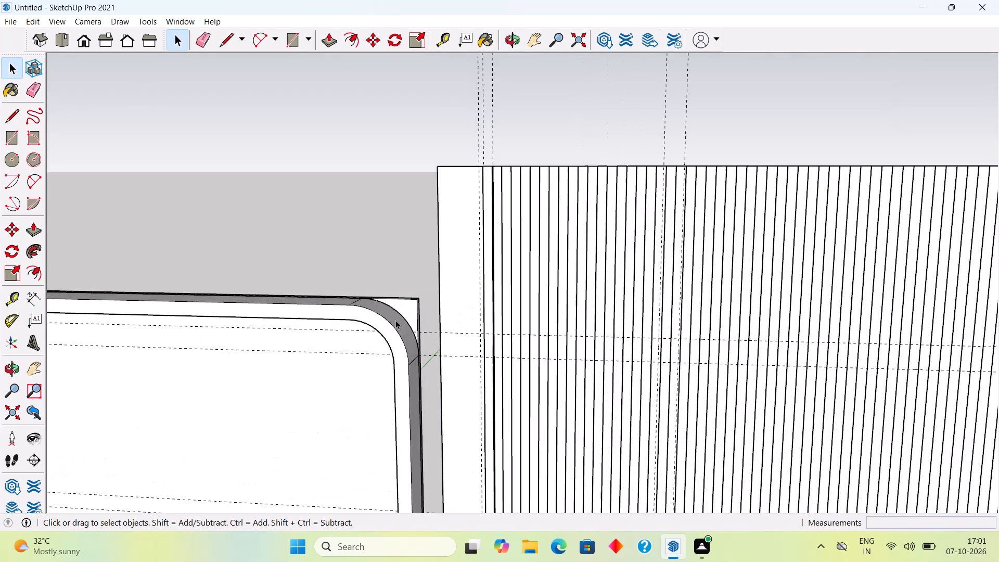
scroll(381, 315, "up", 10)
double_click(419, 313)
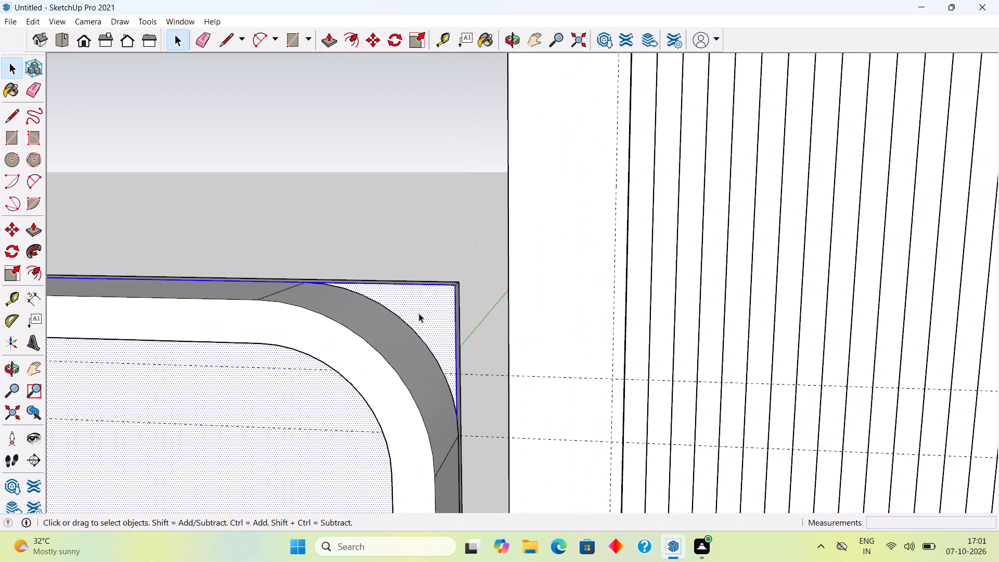
left_click(419, 313)
left_click(419, 313)
scroll(417, 313, "up", 7)
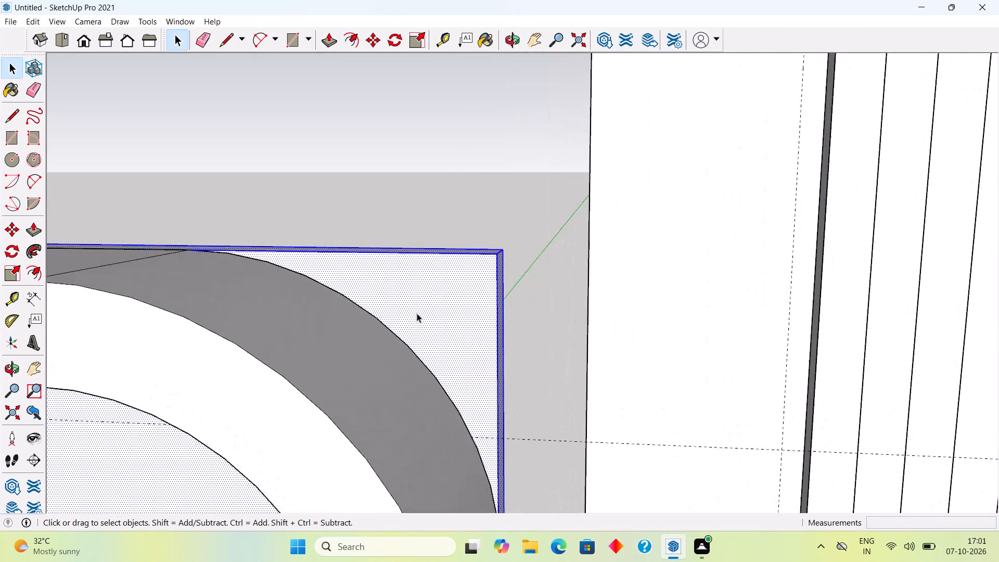
left_click(417, 313)
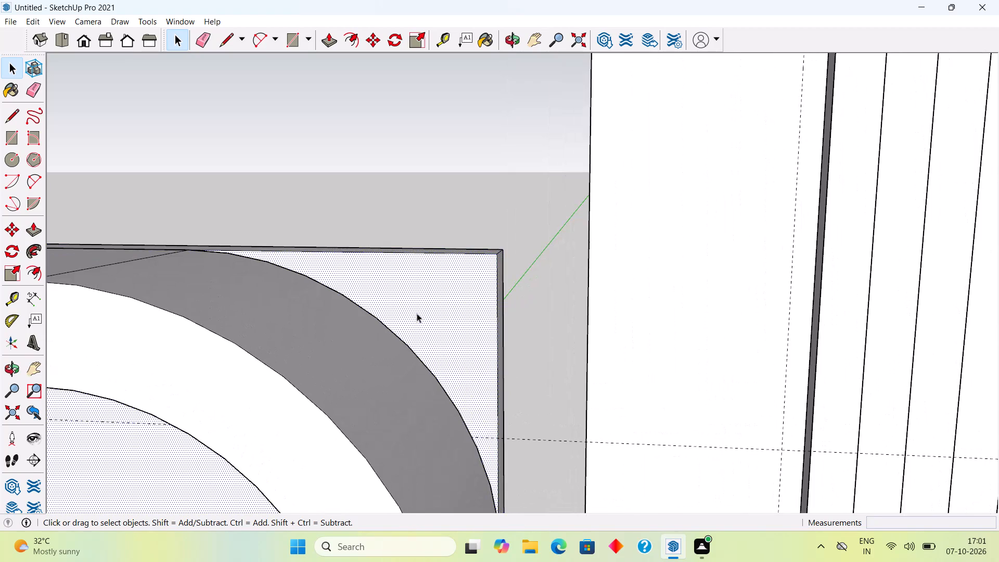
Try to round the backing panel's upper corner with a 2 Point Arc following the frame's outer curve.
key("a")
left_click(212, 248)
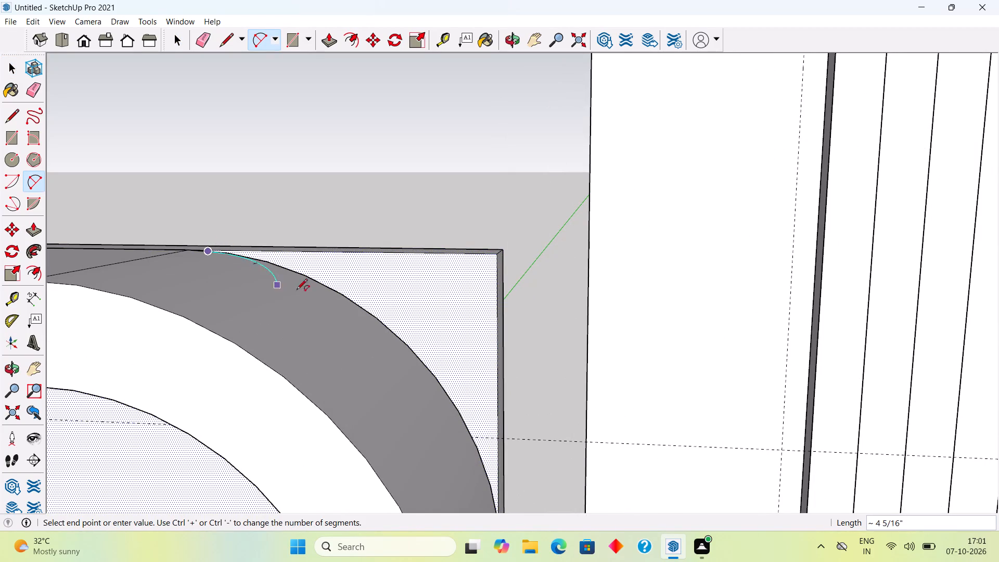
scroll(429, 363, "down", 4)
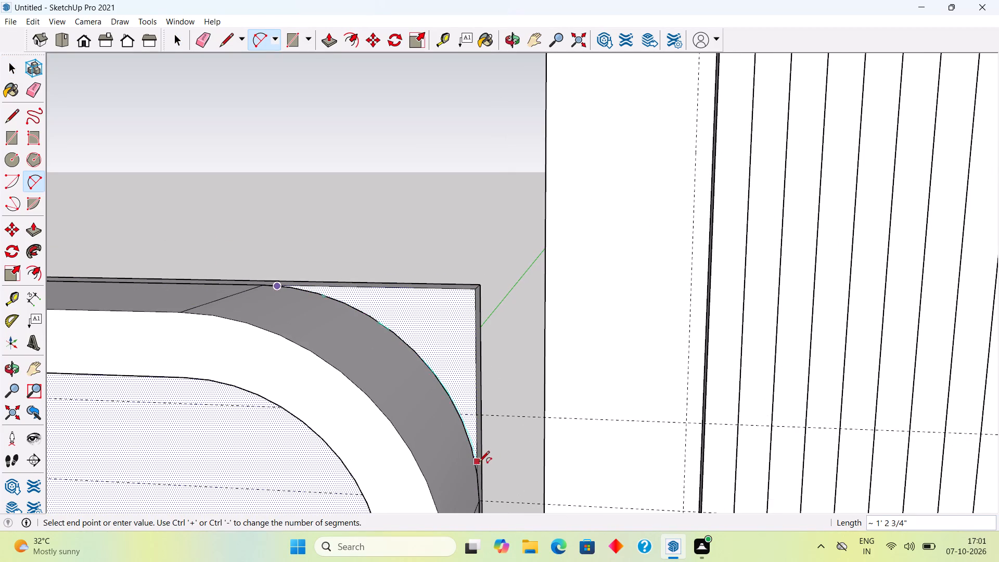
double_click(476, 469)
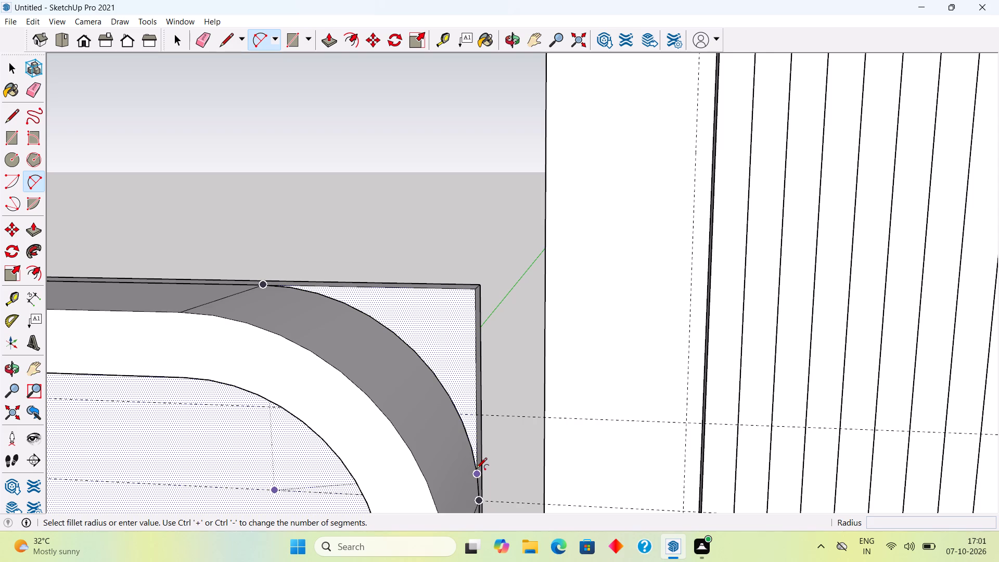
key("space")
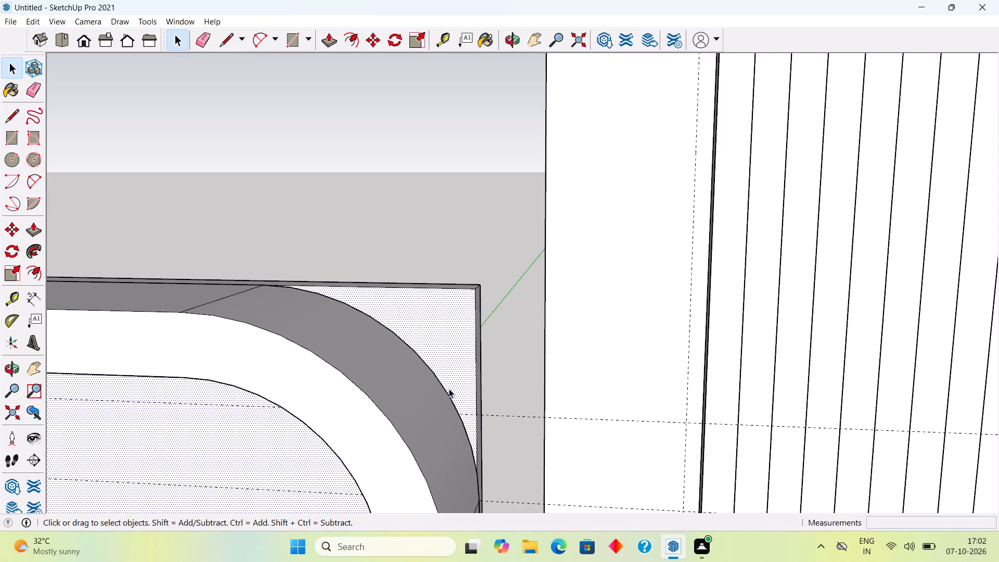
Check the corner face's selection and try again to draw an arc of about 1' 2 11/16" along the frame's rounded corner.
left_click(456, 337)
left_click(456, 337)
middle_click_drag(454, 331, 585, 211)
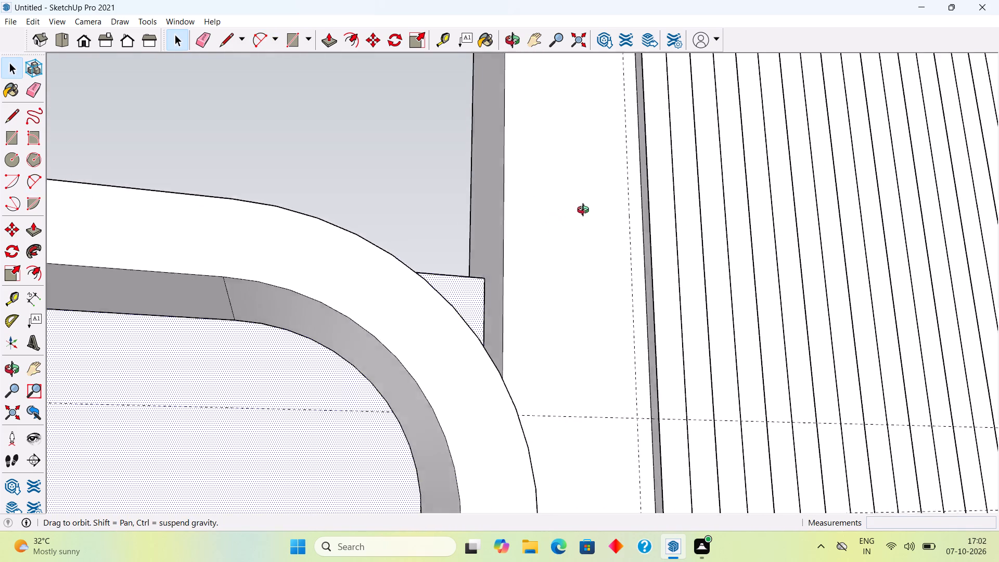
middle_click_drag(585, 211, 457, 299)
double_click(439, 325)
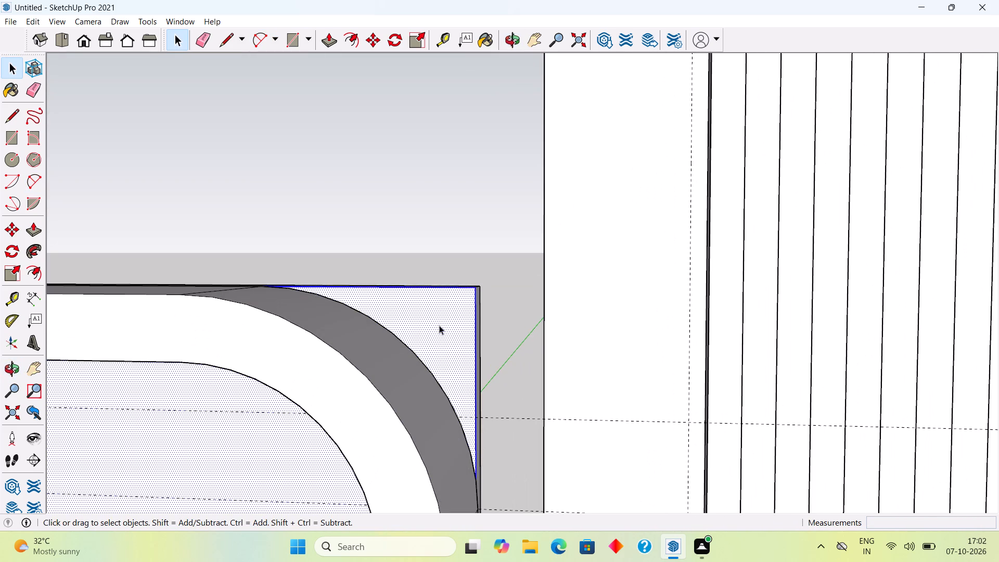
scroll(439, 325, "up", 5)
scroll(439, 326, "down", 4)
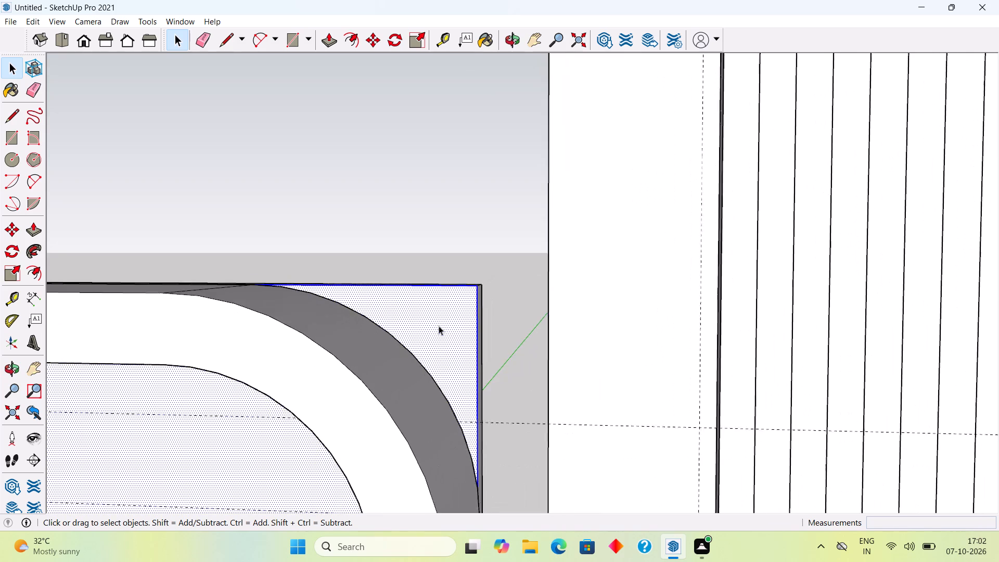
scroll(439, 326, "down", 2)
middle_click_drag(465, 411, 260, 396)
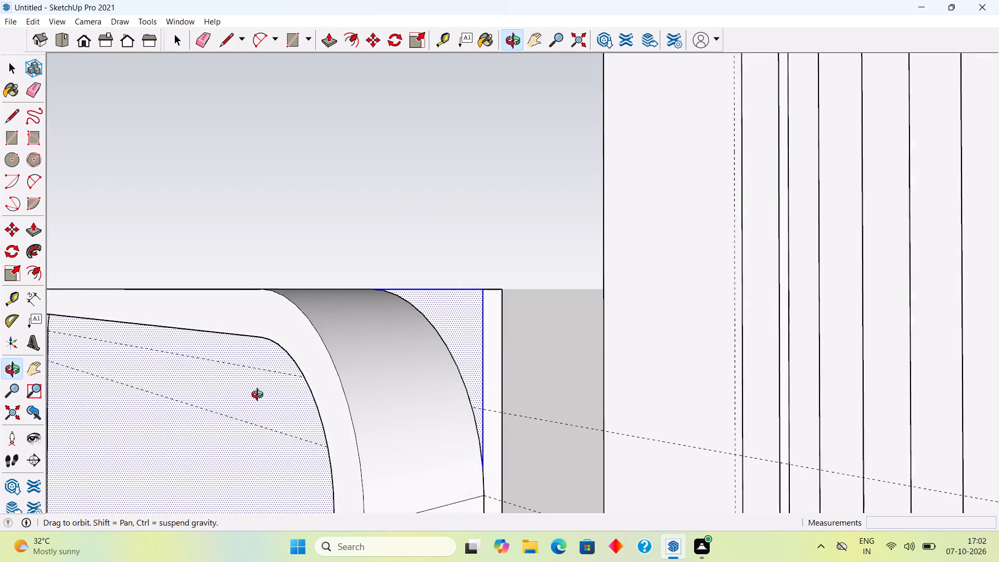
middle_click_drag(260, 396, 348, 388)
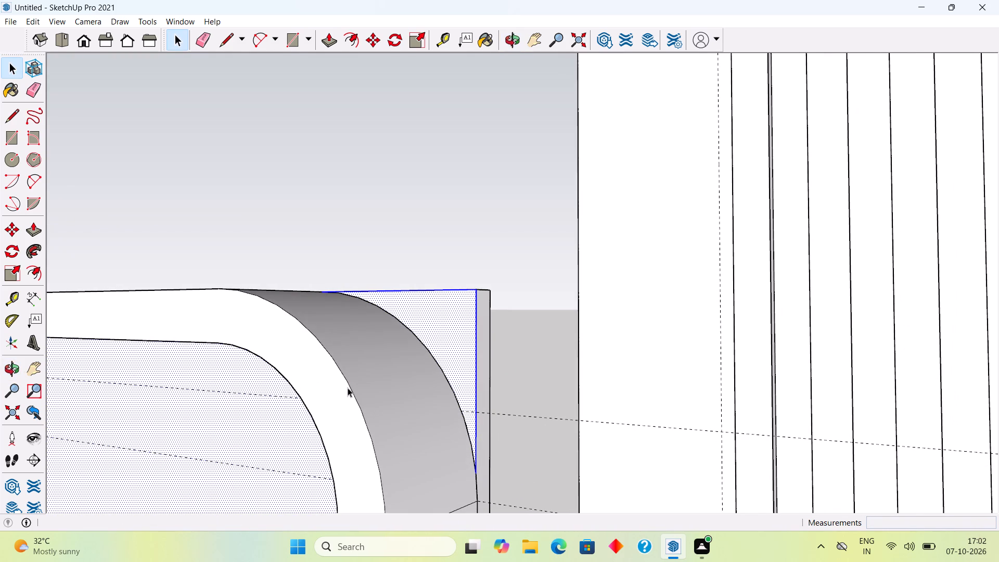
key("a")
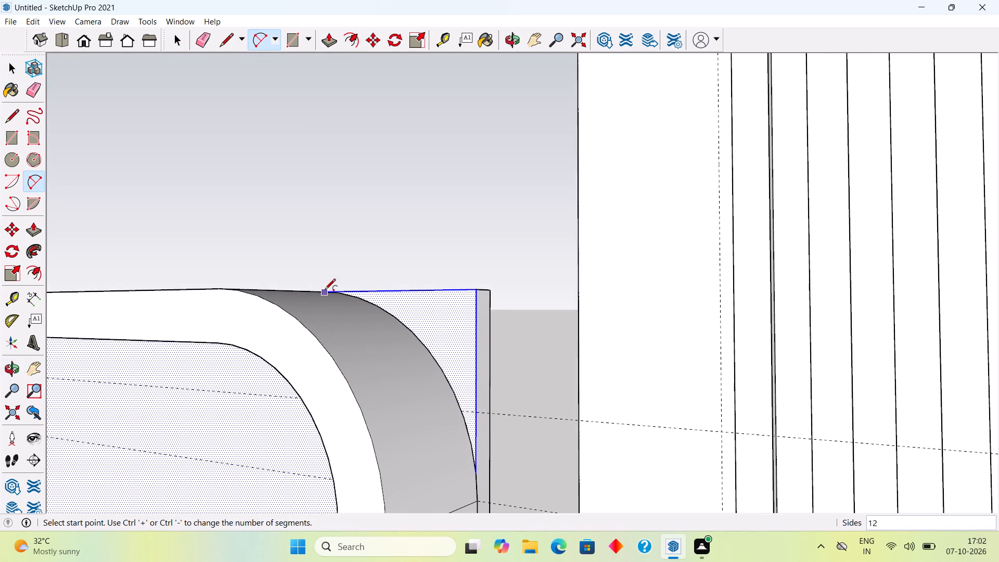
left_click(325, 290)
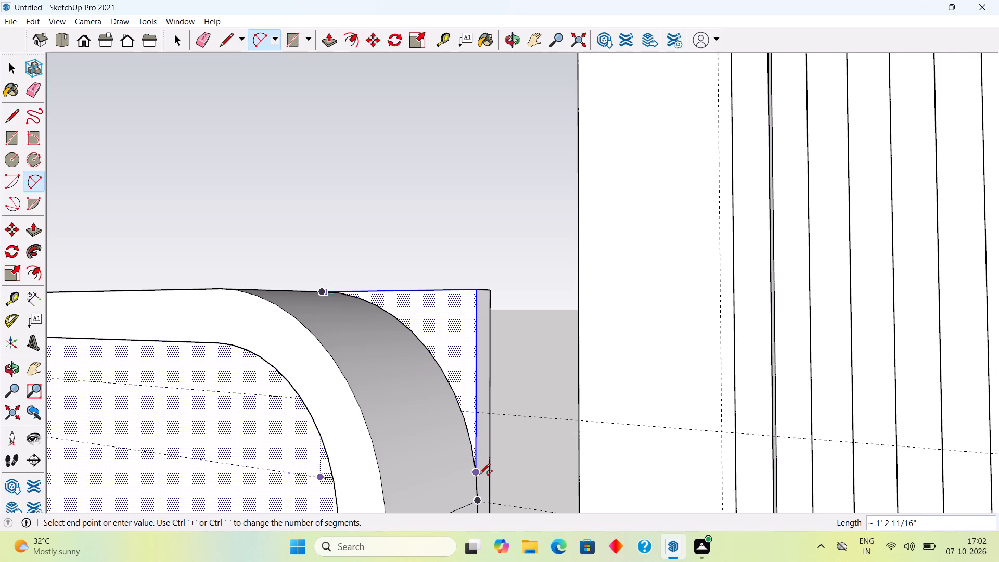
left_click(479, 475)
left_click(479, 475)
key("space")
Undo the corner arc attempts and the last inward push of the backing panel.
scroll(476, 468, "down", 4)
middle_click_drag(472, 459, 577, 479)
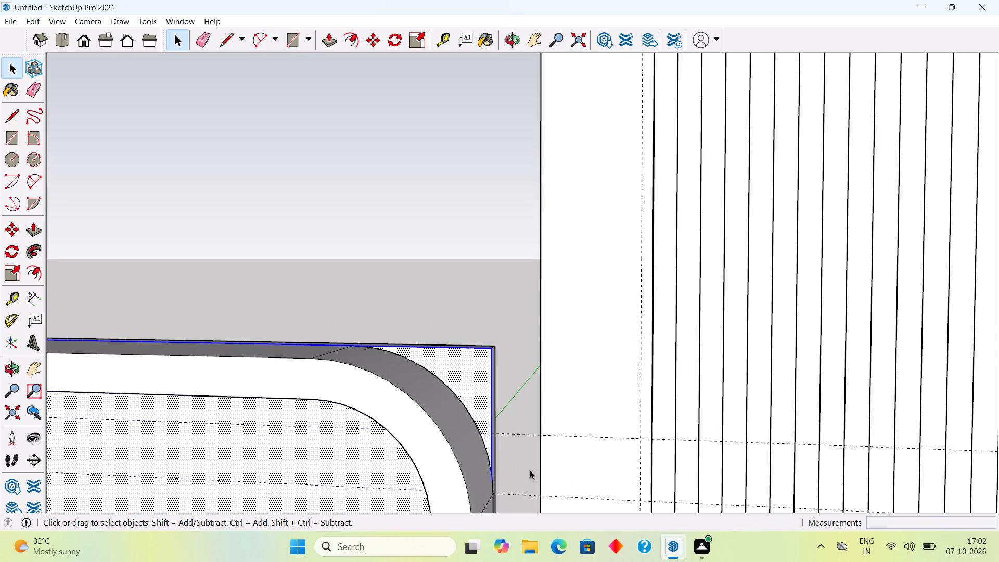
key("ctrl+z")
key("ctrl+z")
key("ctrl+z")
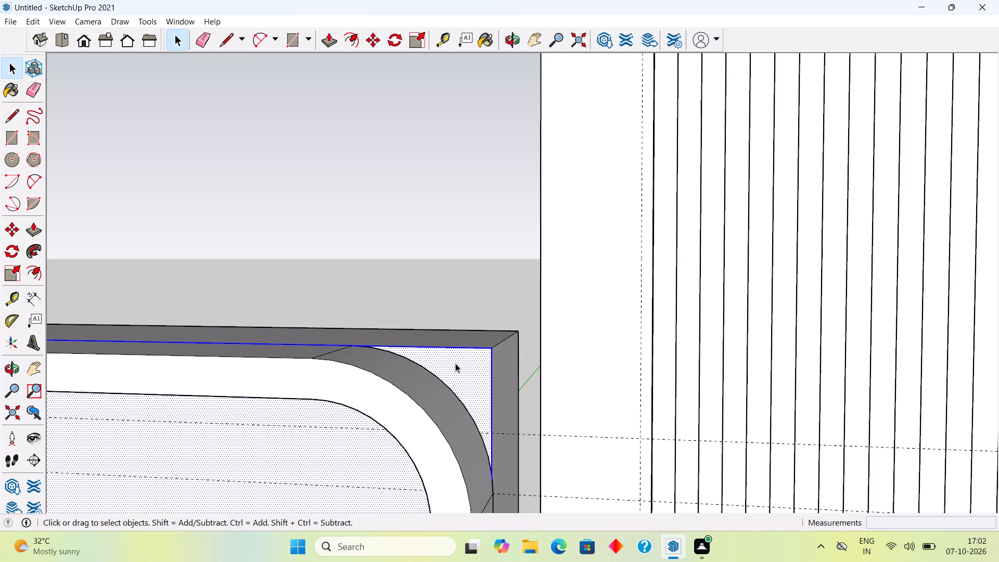
Push the backing panel's rear face inward about 11 5/8" toward the frame.
middle_click_drag(468, 399, 322, 398)
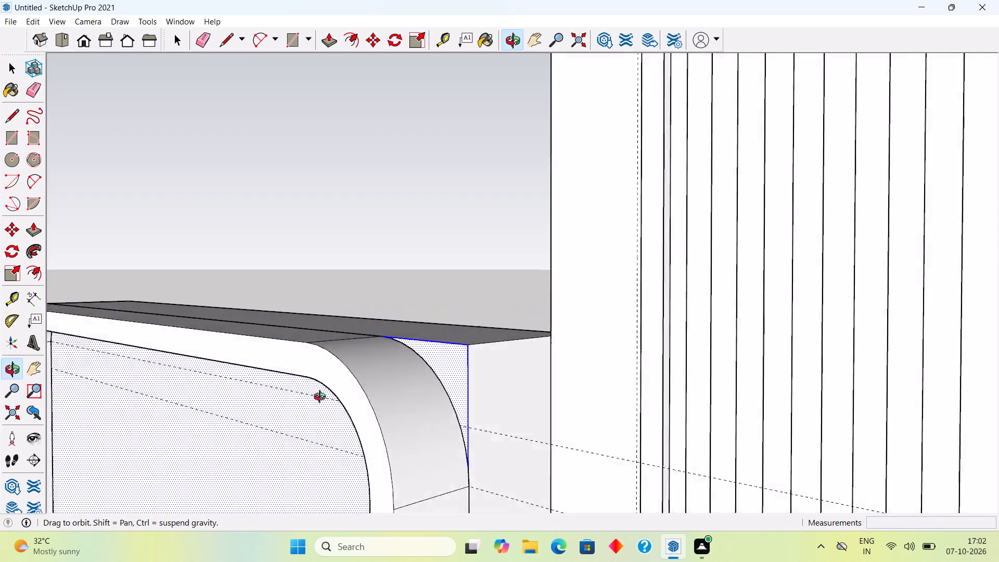
middle_click_drag(322, 398, 462, 421)
scroll(462, 421, "down", 20)
scroll(462, 421, "down", 5)
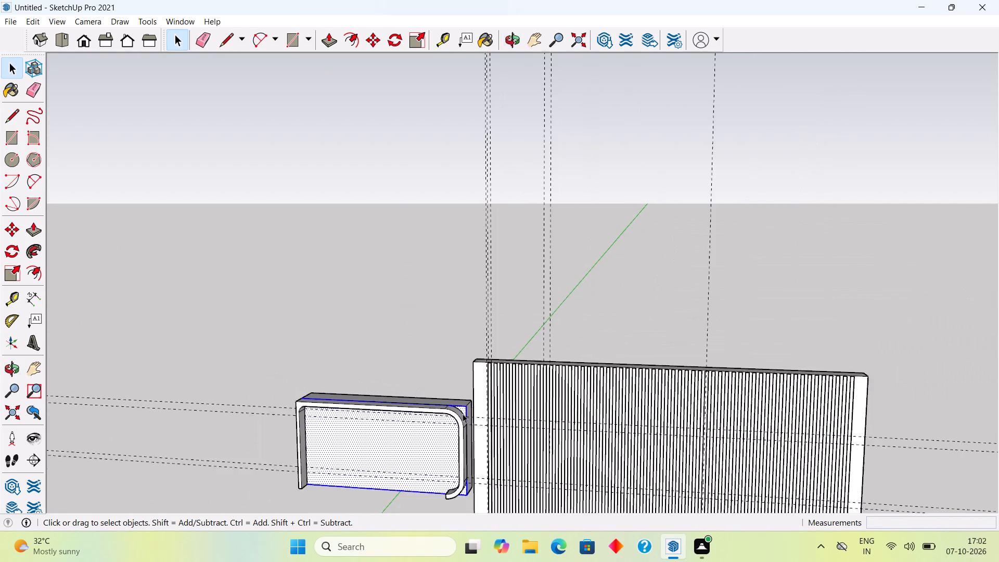
middle_click_drag(418, 440, 618, 364)
scroll(618, 364, "down", 4)
scroll(575, 372, "down", 5)
middle_click_drag(458, 452, 747, 445)
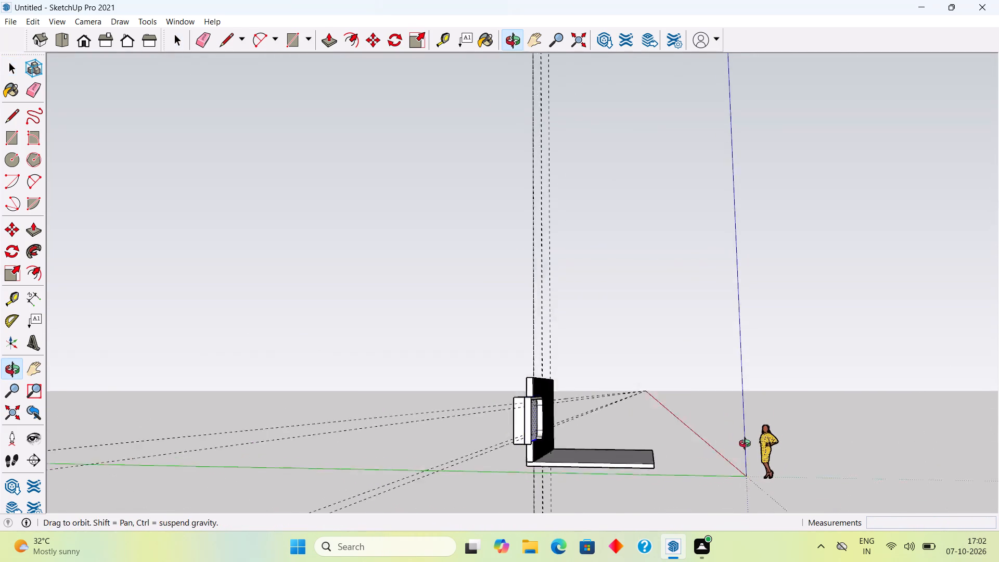
middle_click_drag(747, 445, 765, 440)
left_click(470, 436)
scroll(551, 445, "up", 6)
middle_click_drag(521, 420, 656, 421)
scroll(652, 410, "up", 5)
middle_click_drag(698, 451, 608, 477)
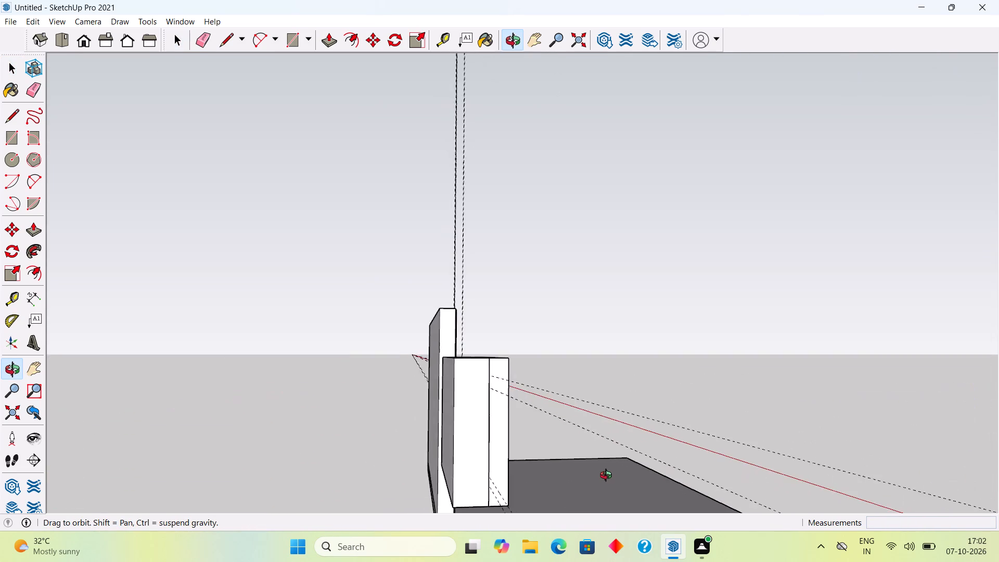
middle_click_drag(608, 477, 594, 431)
scroll(483, 437, "up", 4)
middle_click_drag(387, 376, 445, 432)
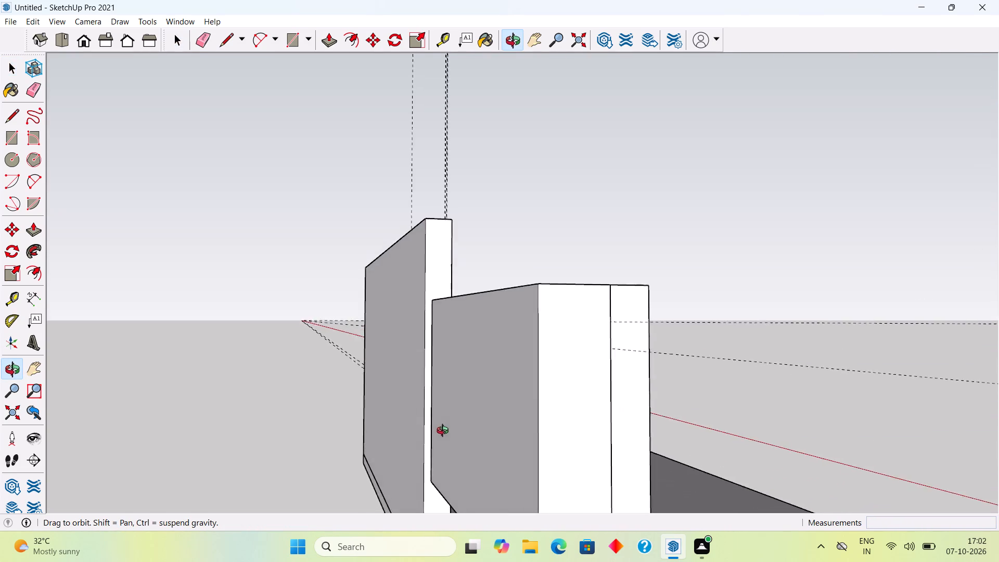
middle_click_drag(445, 432, 416, 387)
left_click(426, 393)
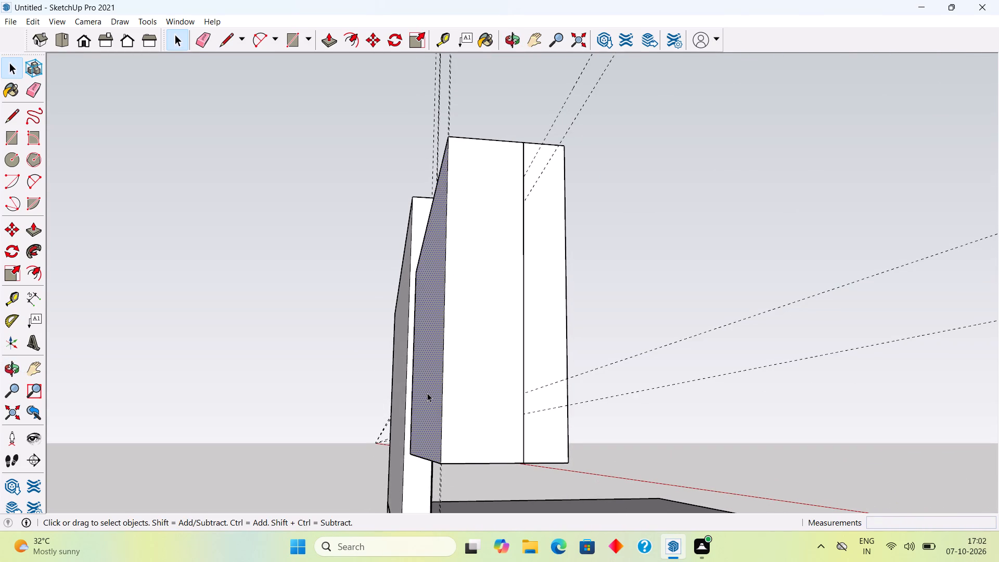
key("p")
left_click(427, 393)
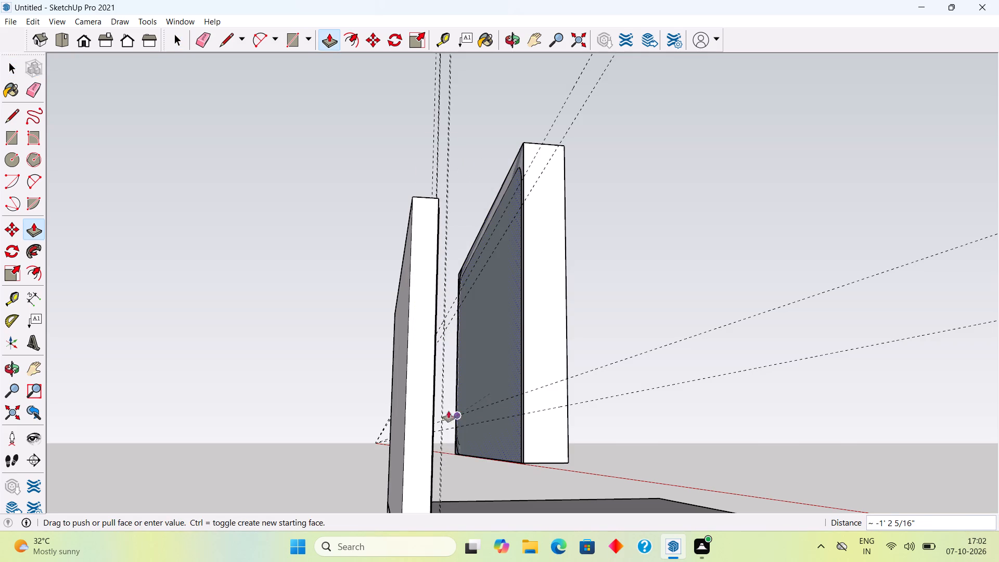
left_click(478, 418)
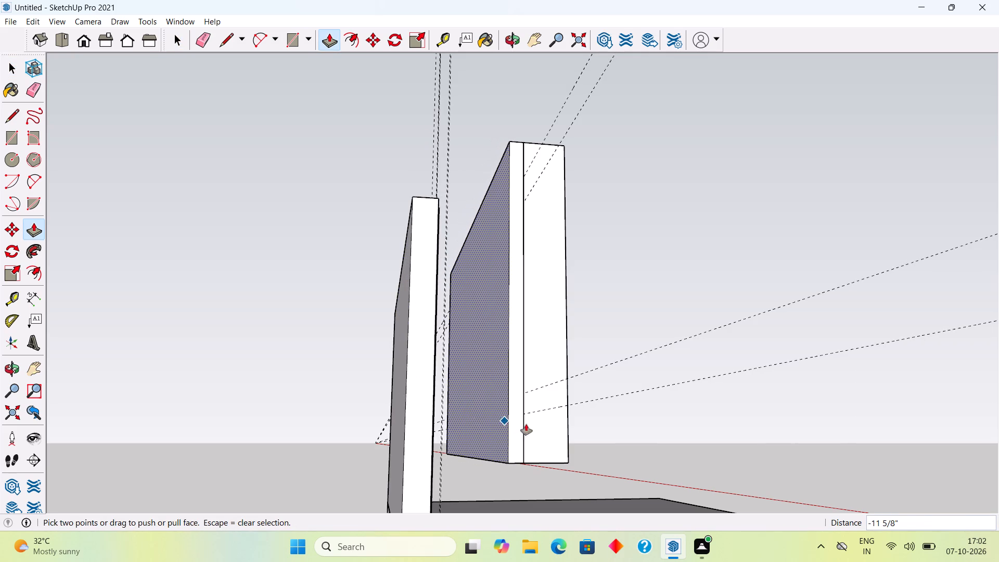
Push the backing panel's rear face inward about another 2 3/8" toward the frame.
middle_click_drag(574, 476, 504, 463)
scroll(444, 448, "up", 16)
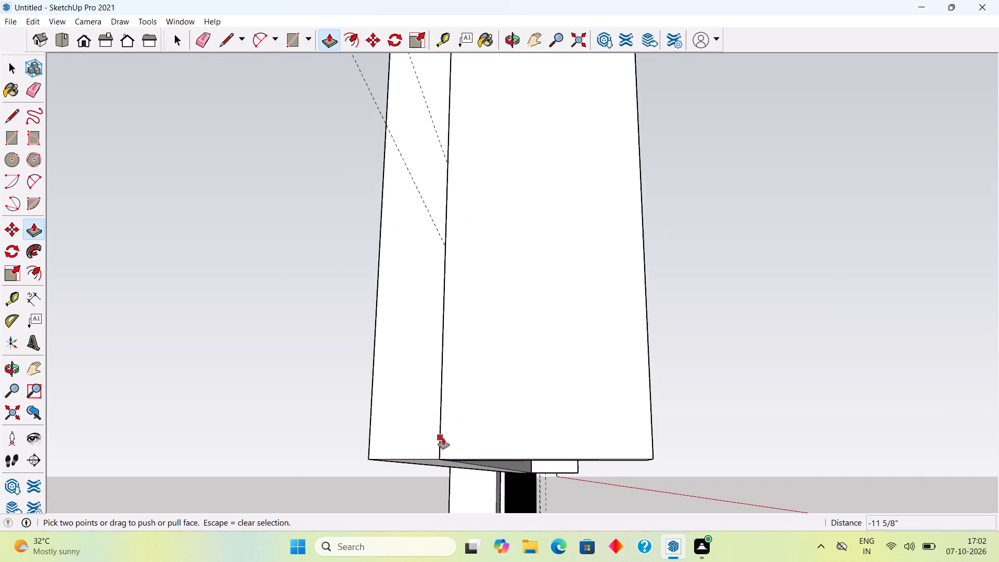
middle_click_drag(479, 439, 632, 467)
left_click(334, 417)
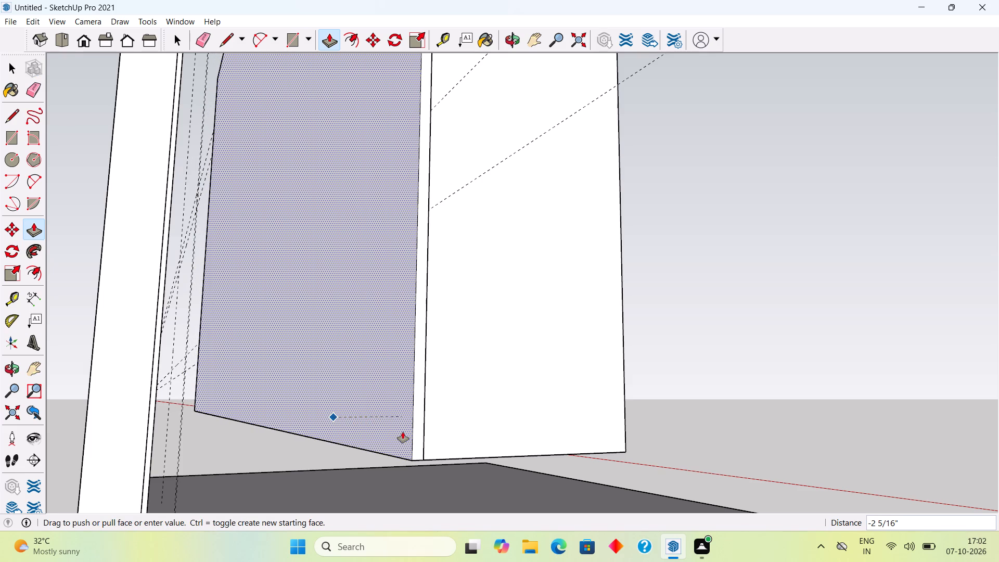
left_click(403, 432)
Measure the backing panel's remaining thickness between the frame seam and its rear edge, without placing a guide.
scroll(425, 431, "up", 2)
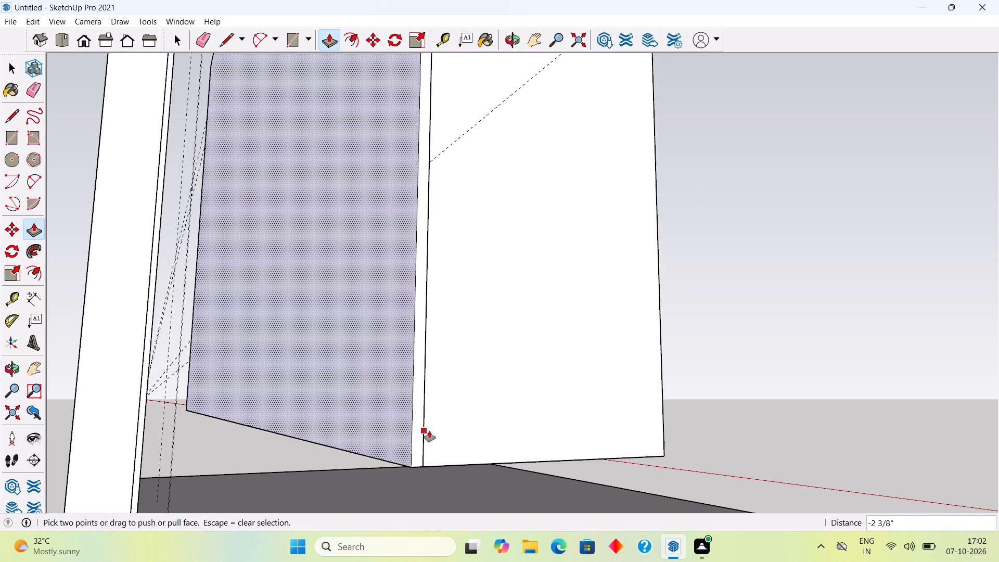
scroll(429, 431, "up", 2)
key("space")
key("t")
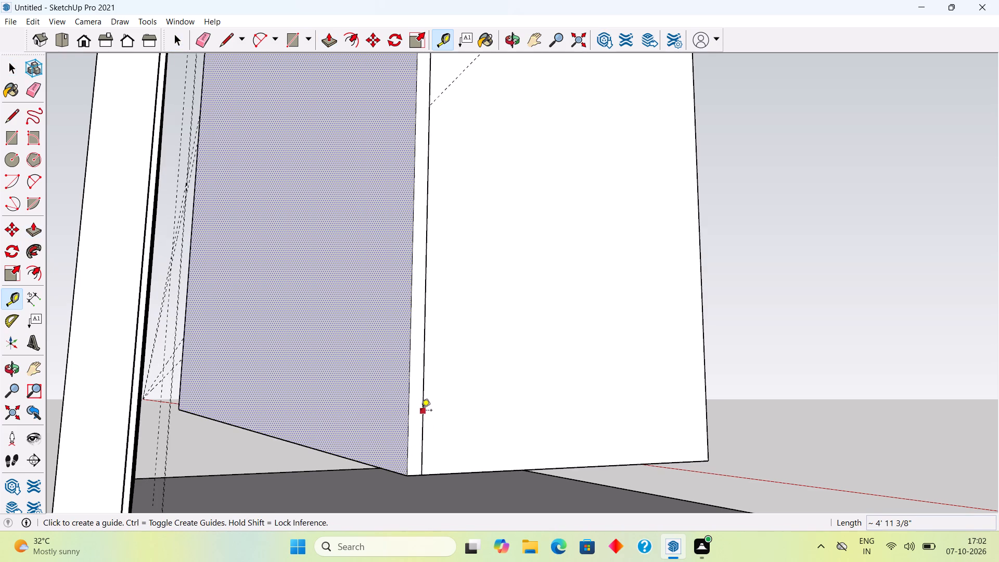
left_click(422, 409)
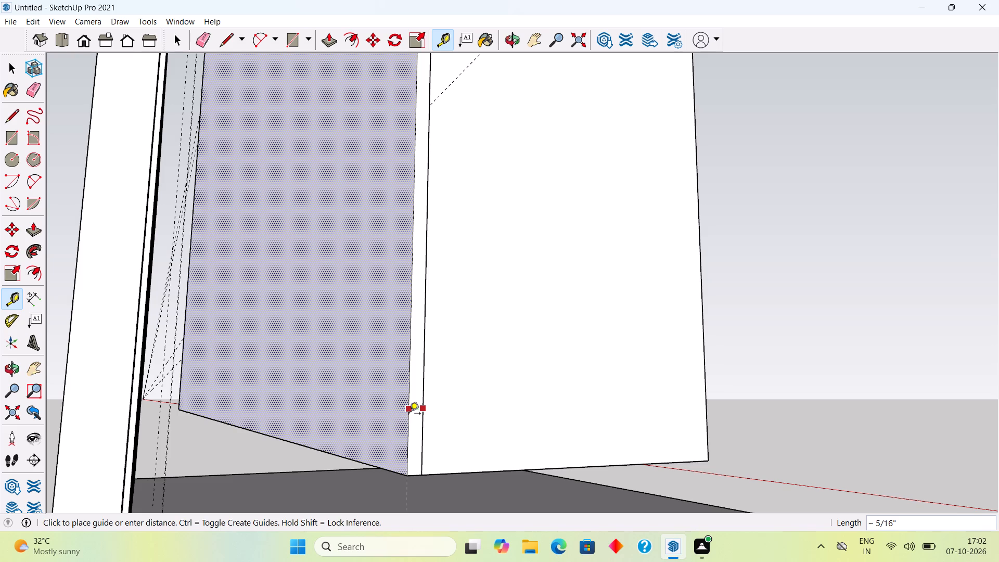
key("space")
scroll(420, 413, "down", 5)
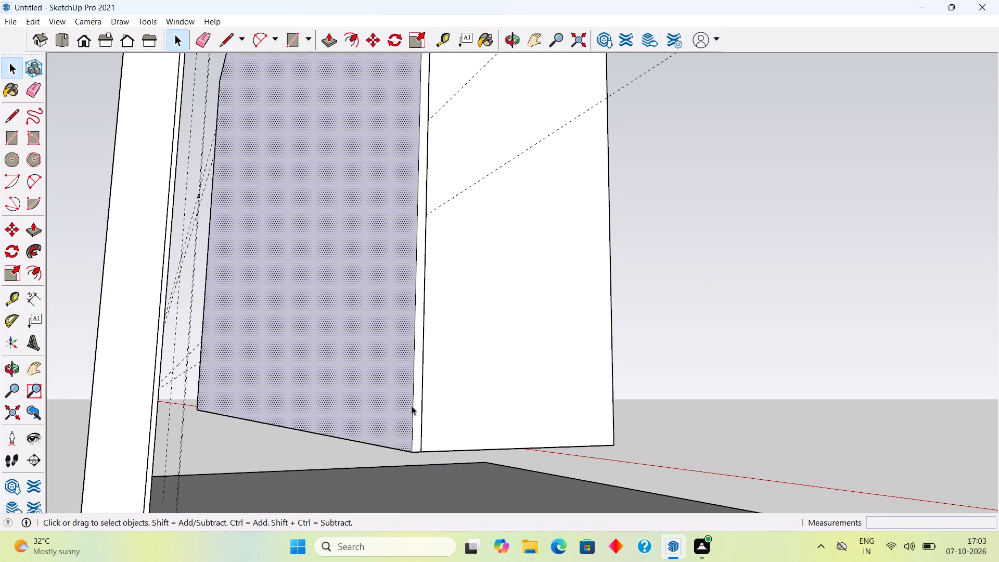
left_click(408, 404)
left_click(641, 374)
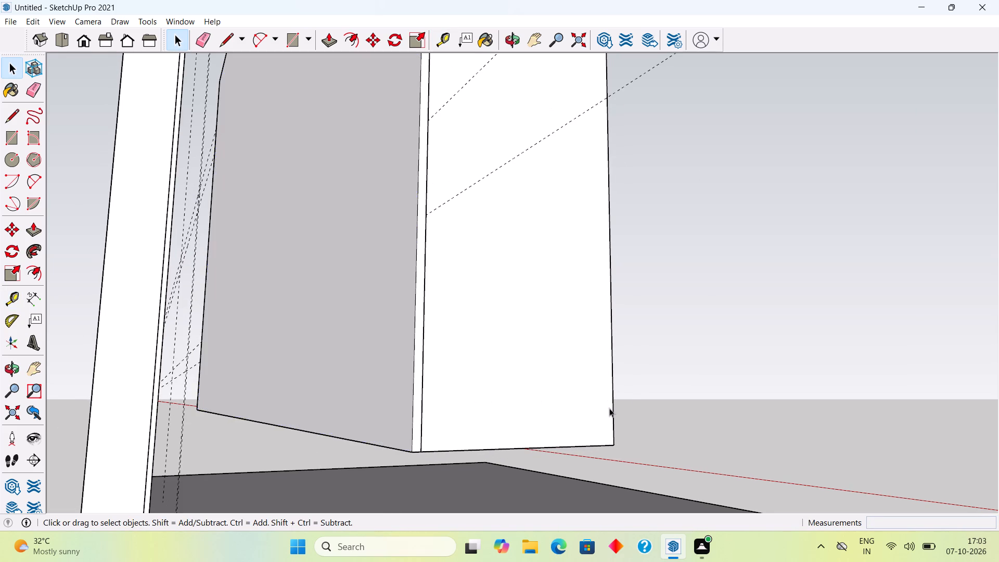
Examine the thinned backing panel from behind, including its lower corner and how it sits beside the strip wall.
scroll(507, 428, "down", 11)
middle_click_drag(456, 417, 345, 440)
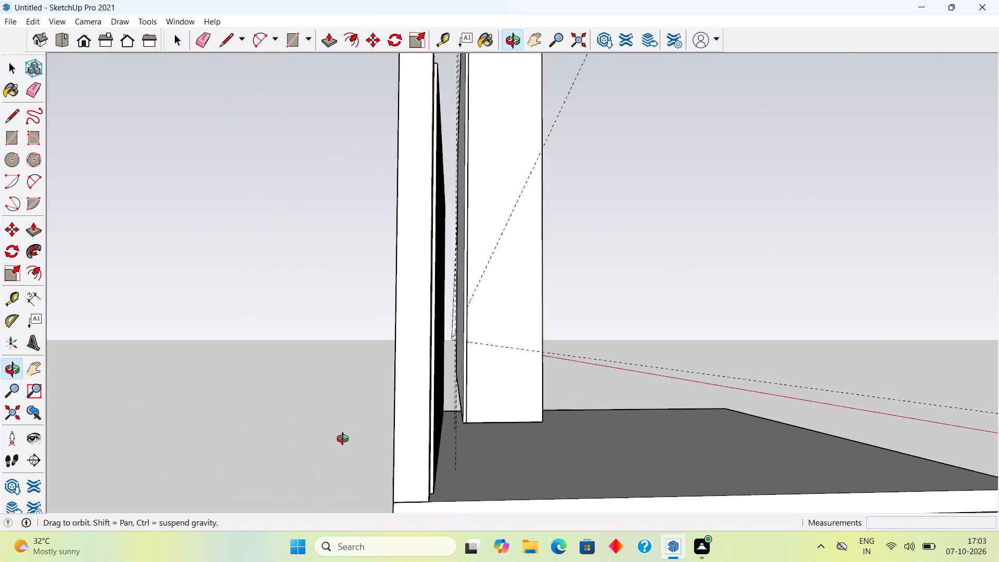
middle_click_drag(345, 440, 423, 470)
scroll(411, 463, "down", 4)
middle_click_drag(428, 371, 574, 405)
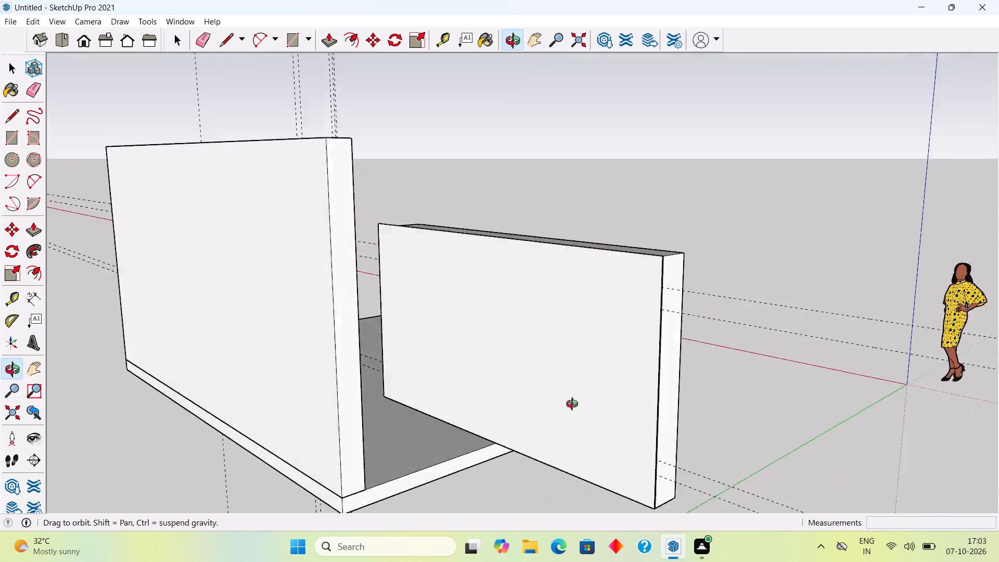
middle_click_drag(574, 405, 581, 367)
middle_click_drag(495, 313, 641, 328)
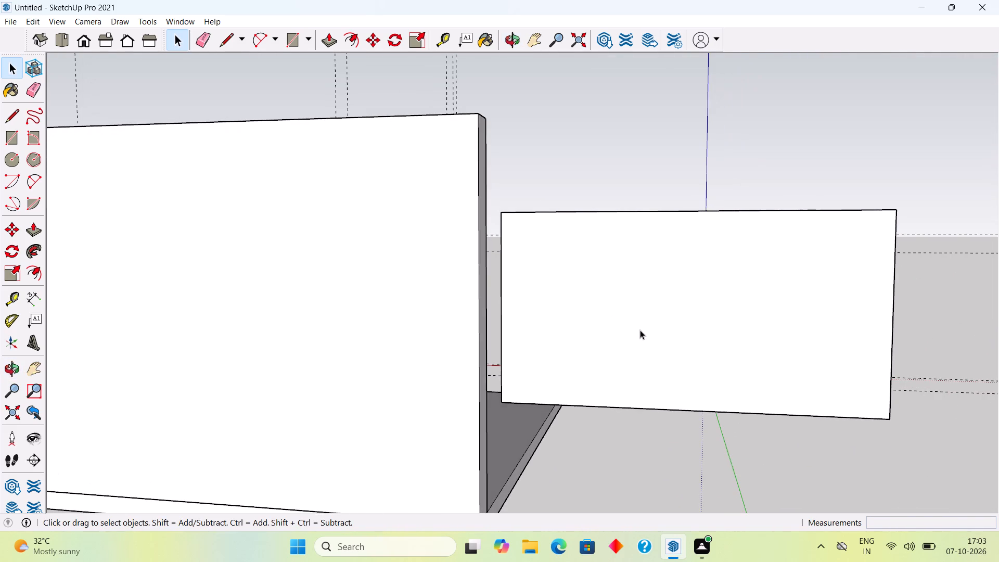
scroll(504, 263, "up", 6)
scroll(517, 248, "down", 18)
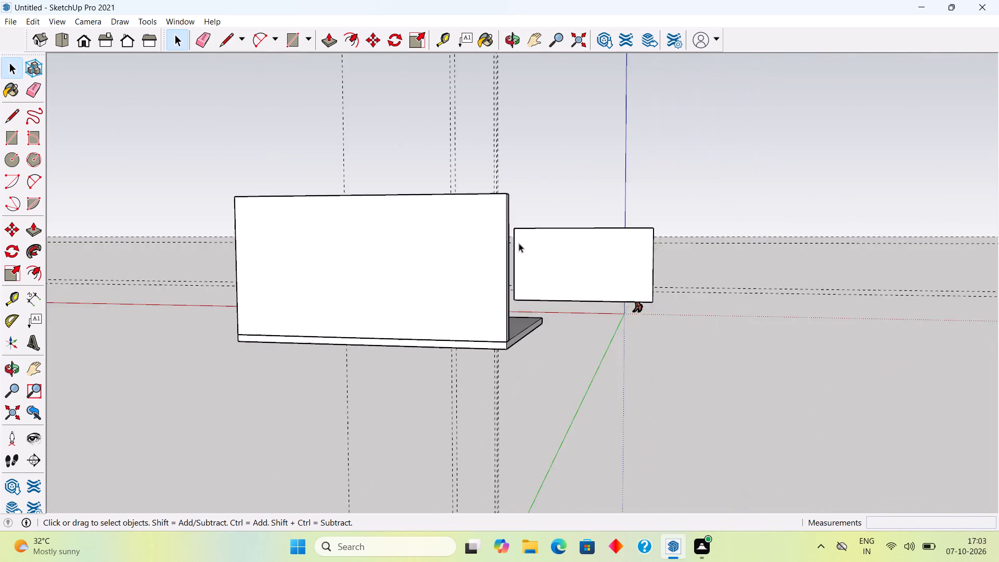
scroll(519, 243, "down", 5)
middle_click_drag(624, 254, 337, 328)
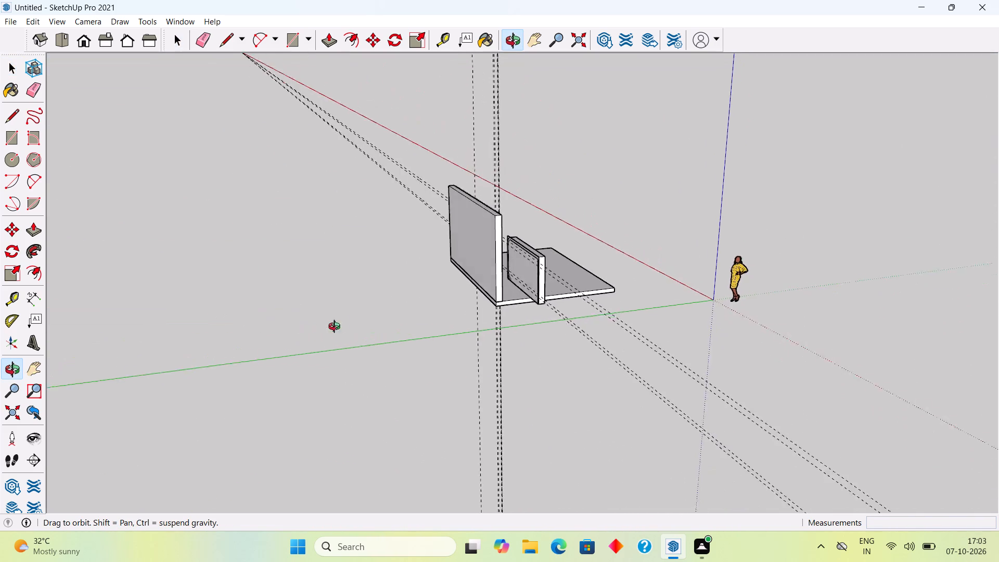
middle_click_drag(337, 328, 444, 313)
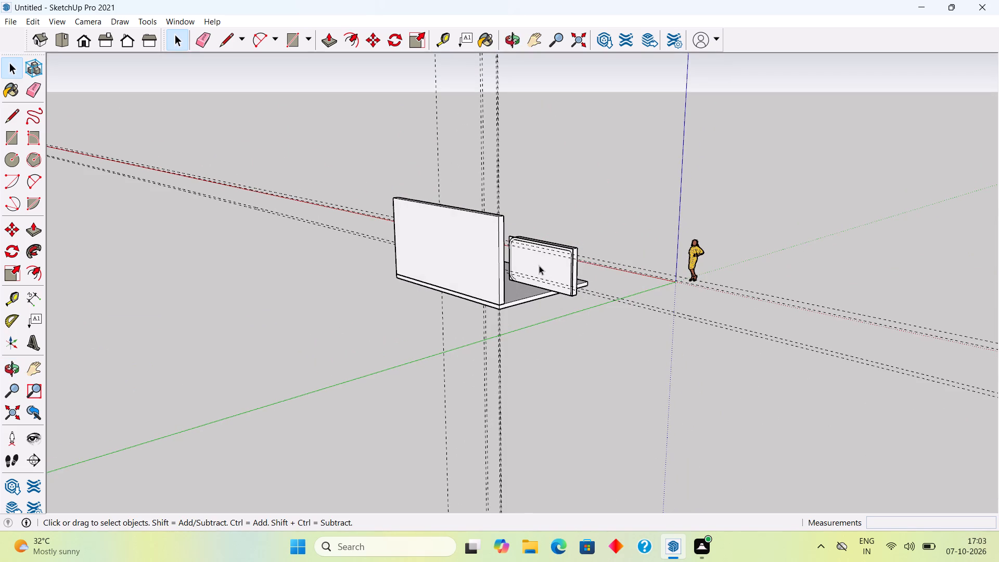
scroll(513, 279, "up", 5)
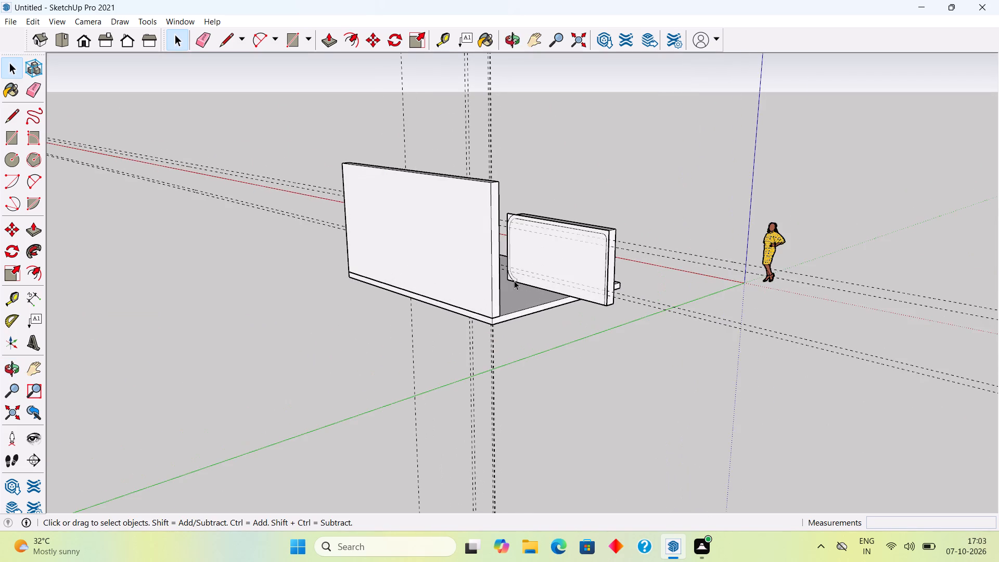
scroll(514, 280, "up", 2)
scroll(514, 280, "down", 1)
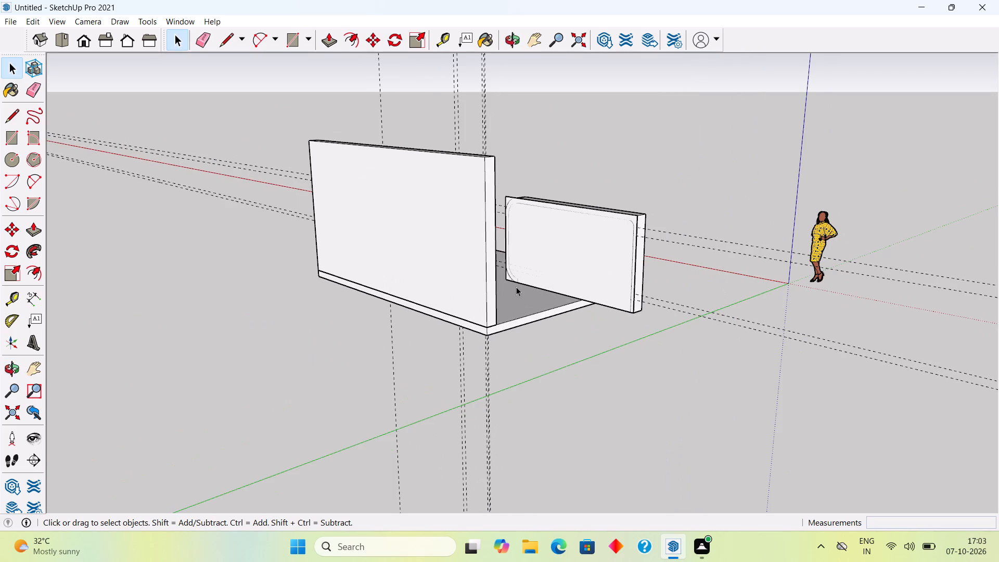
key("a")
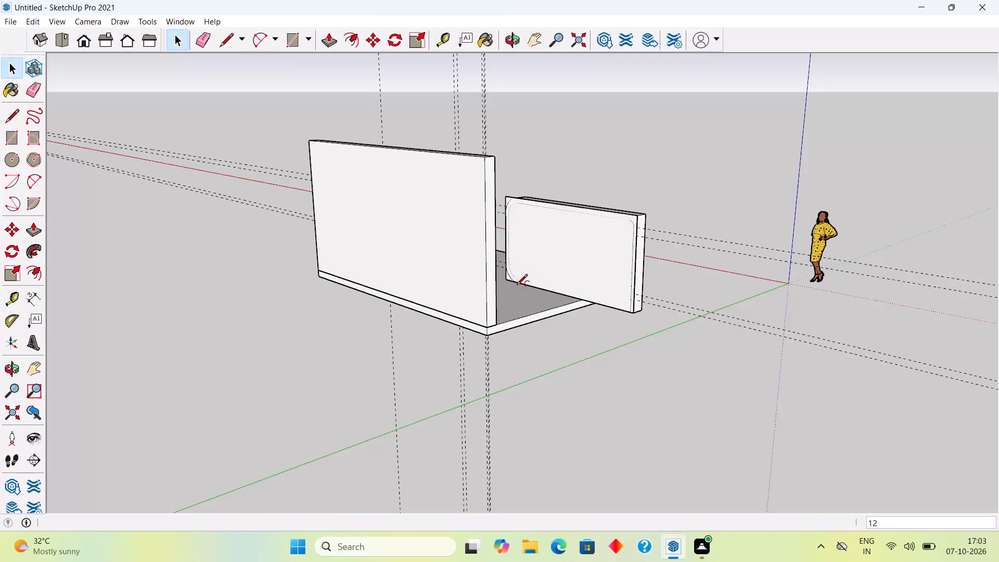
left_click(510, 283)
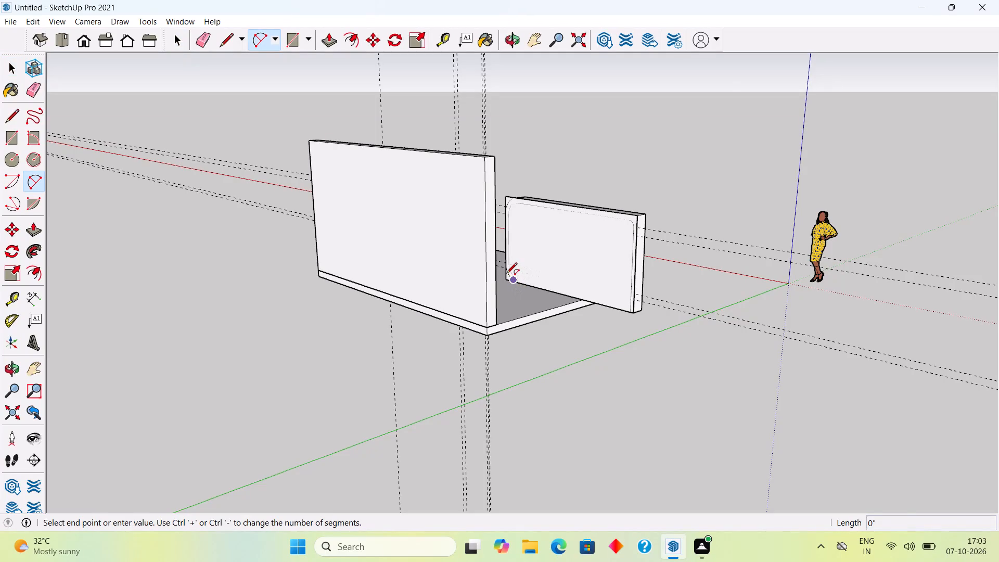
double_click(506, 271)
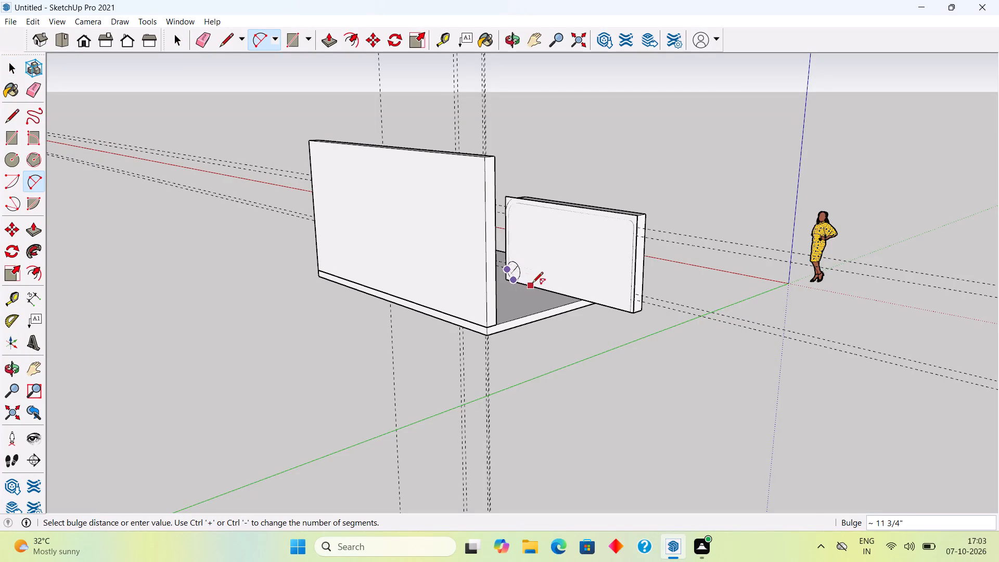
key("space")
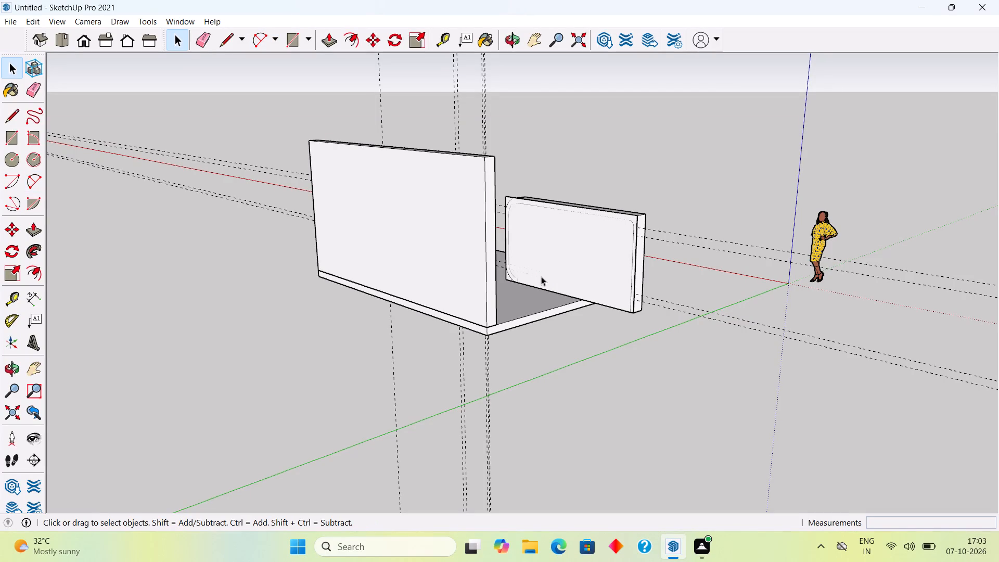
Select the backing panel's front face and place a guide parallel to its top edge at the lower end of the frame's upper corner curve.
scroll(559, 261, "up", 4)
middle_click_drag(554, 260, 693, 282)
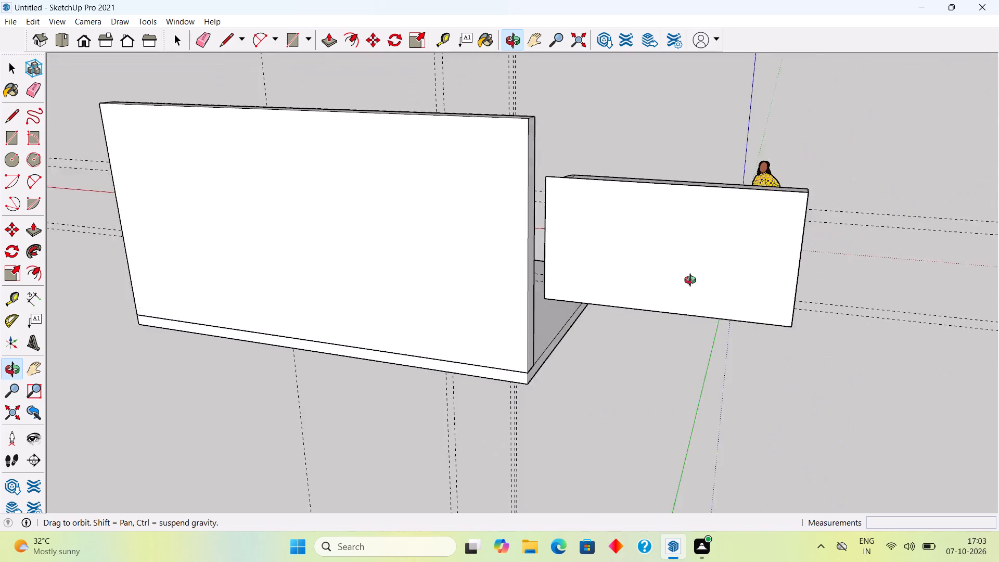
middle_click_drag(693, 282, 0, 339)
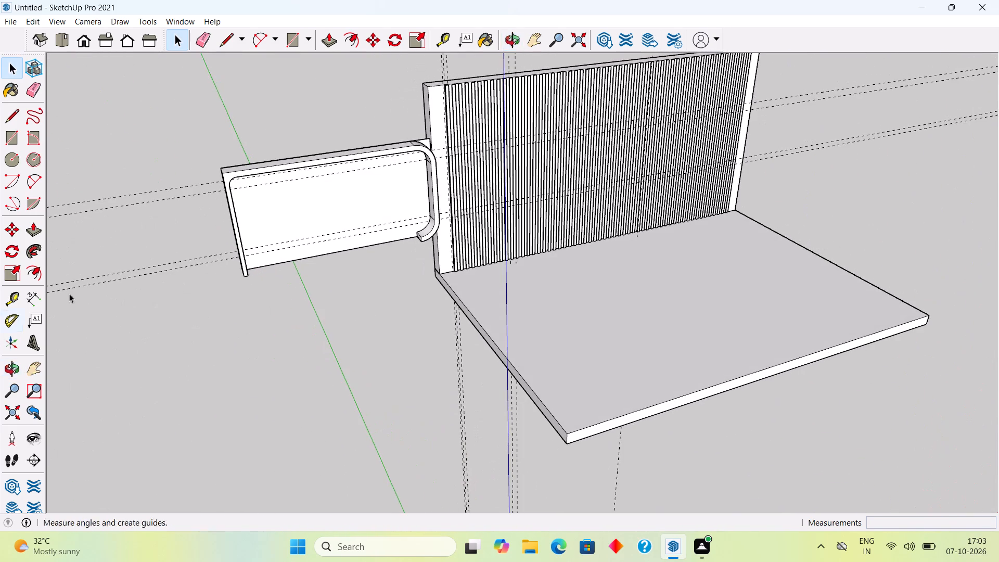
middle_click_drag(586, 129, 372, 149)
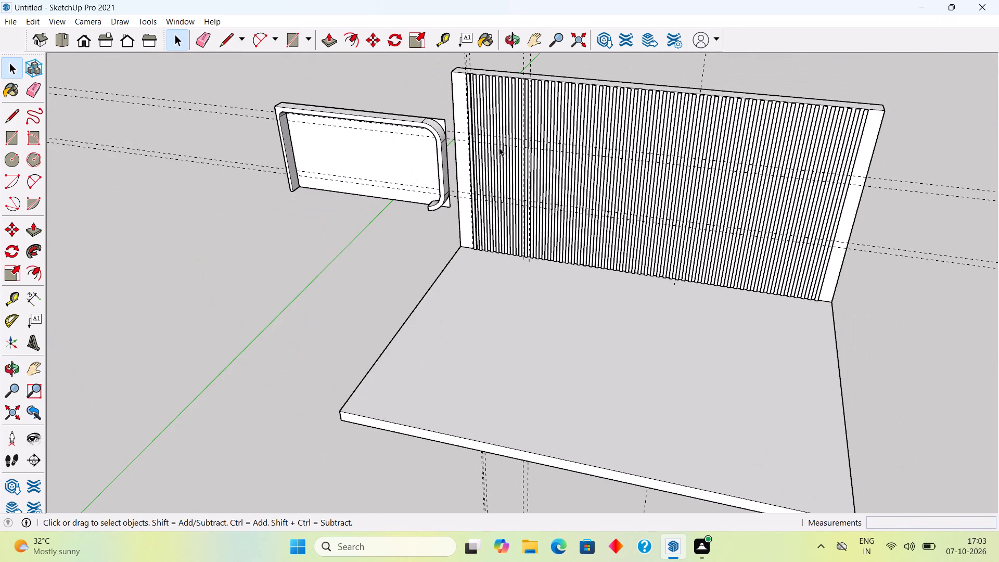
scroll(461, 97, "up", 16)
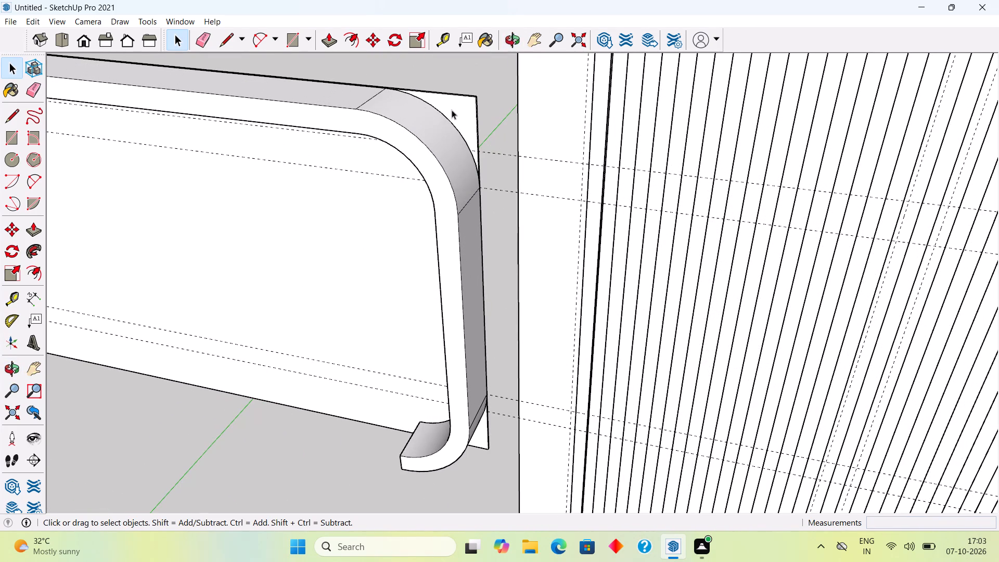
left_click(452, 109)
triple_click(452, 109)
left_click(452, 109)
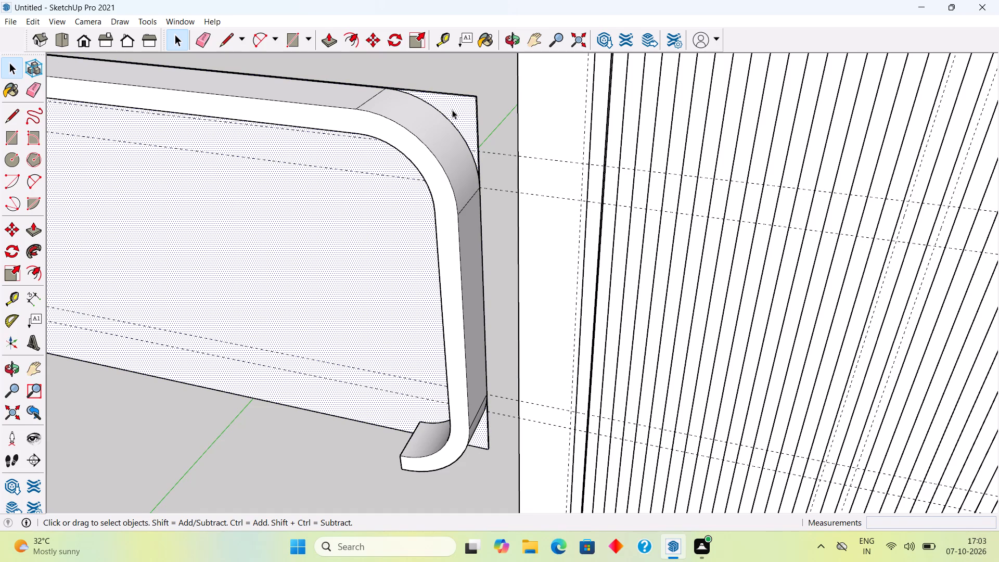
key("t")
left_click(450, 95)
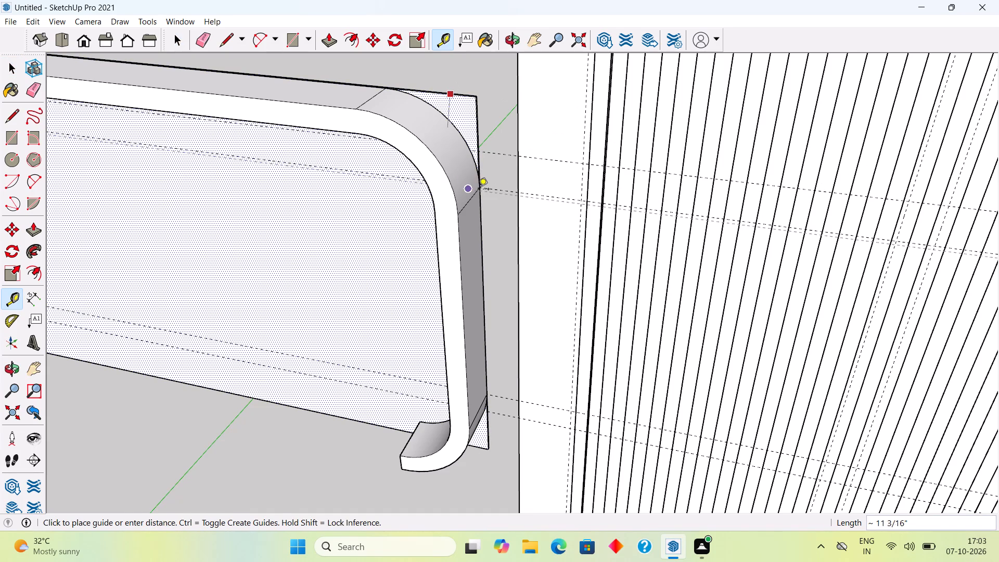
left_click(482, 189)
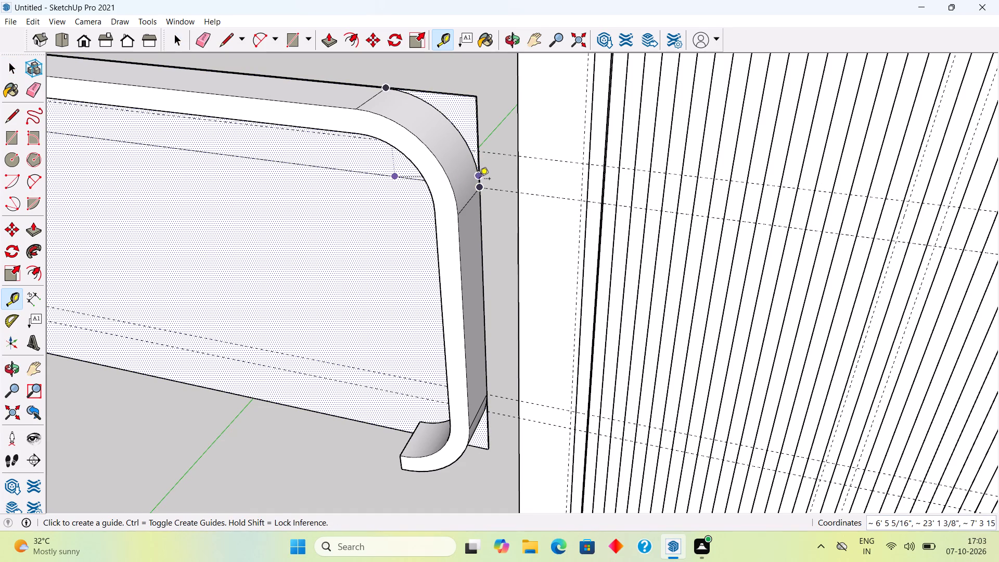
key("space")
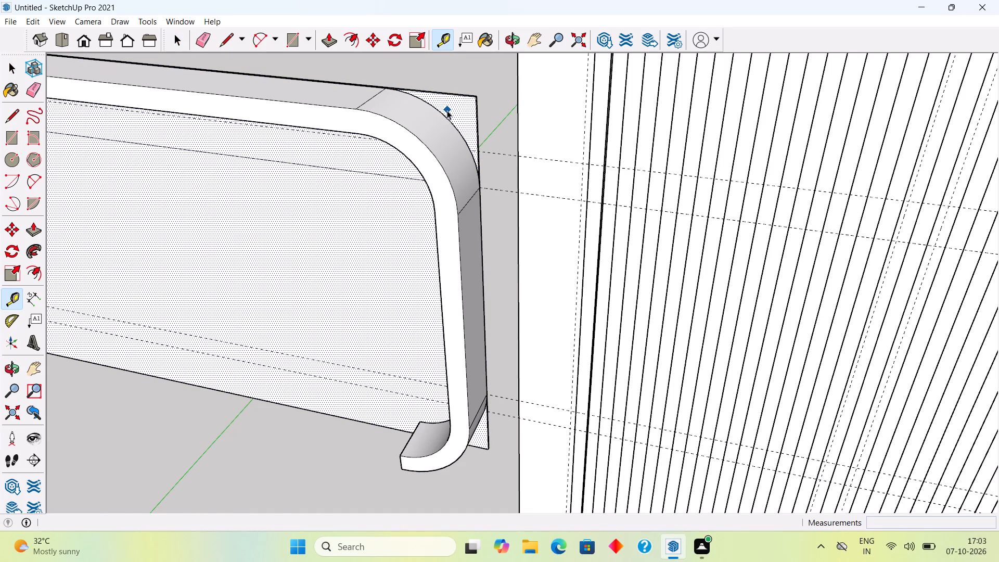
Place a vertical guide about 11 7/8" in from the panel's end beside the strip wall, where the frame's upper corner curve starts.
key("t")
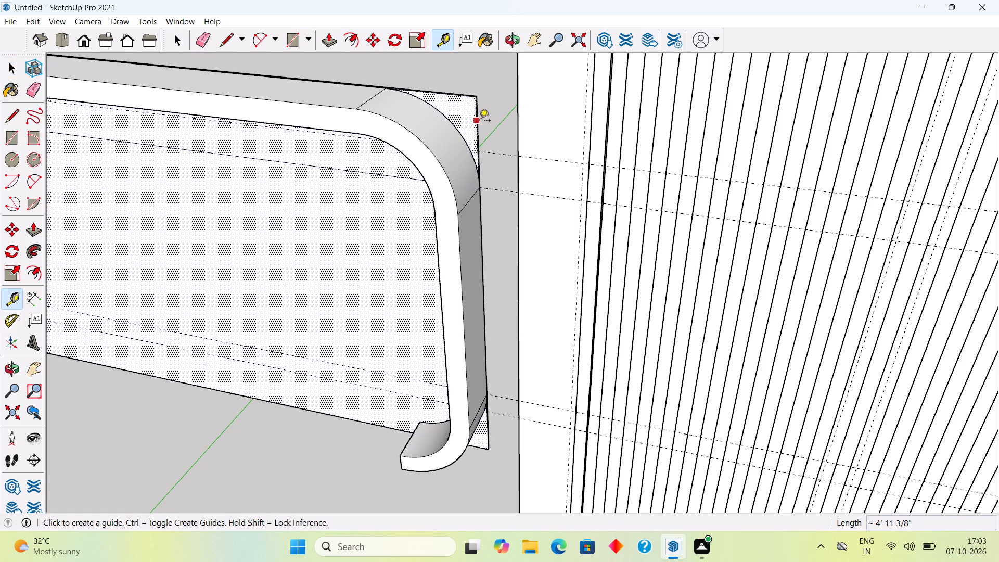
left_click(479, 122)
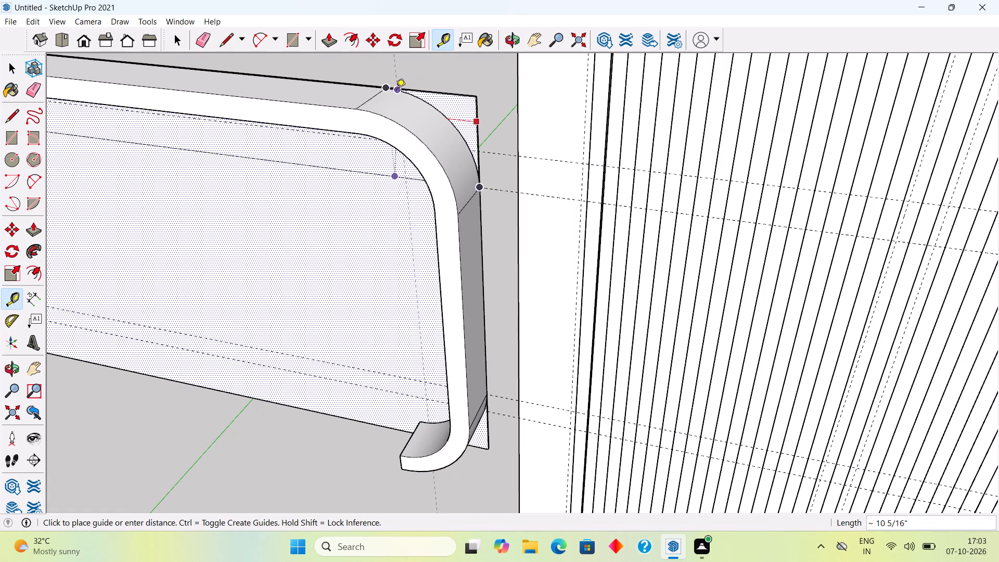
left_click(387, 89)
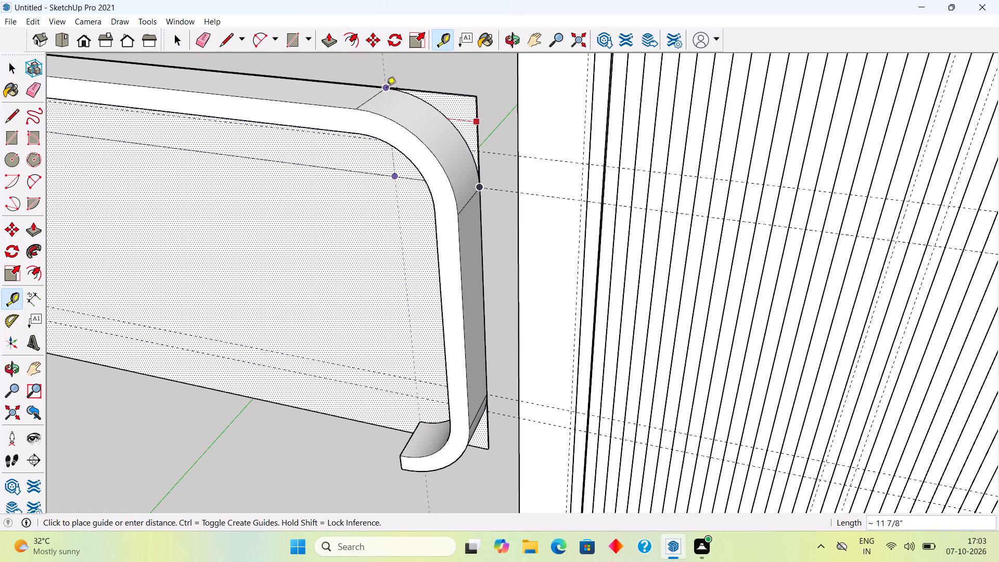
key("space")
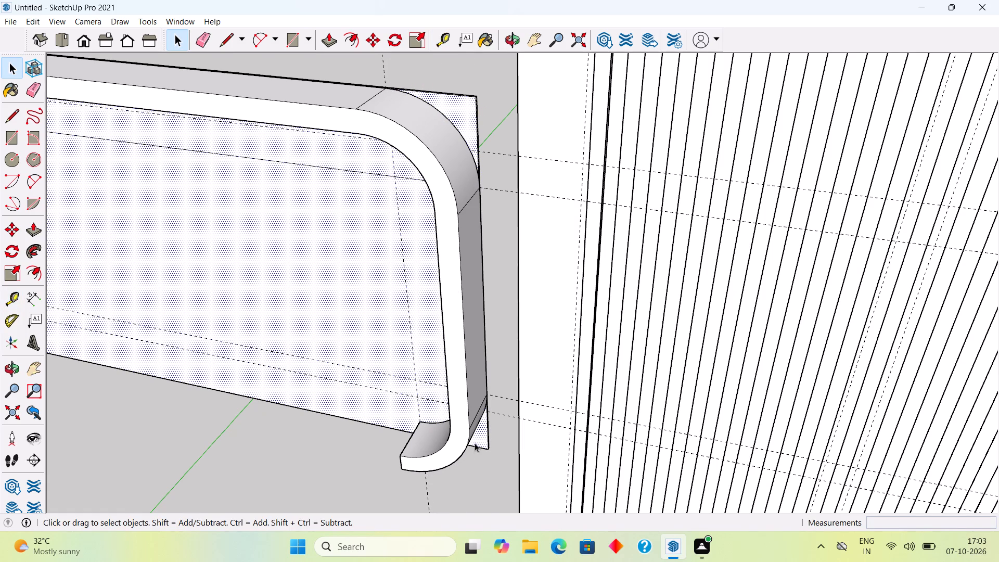
Place a guide parallel to the panel's bottom edge, about 1' above it, at the upper end of the frame's lower corner curve.
middle_click_drag(459, 421, 501, 237)
scroll(501, 237, "down", 3)
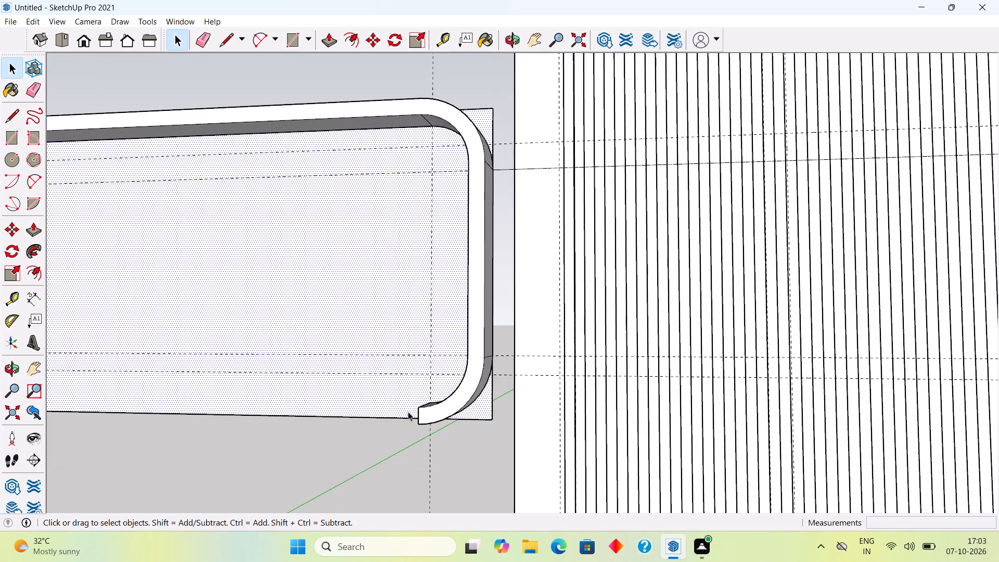
key("t")
left_click(404, 416)
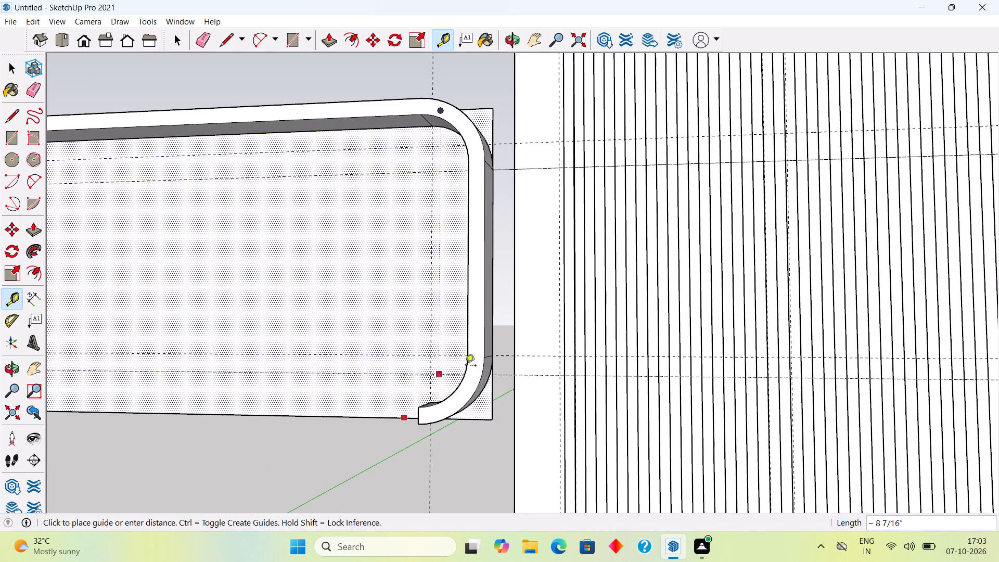
left_click(494, 359)
key("space")
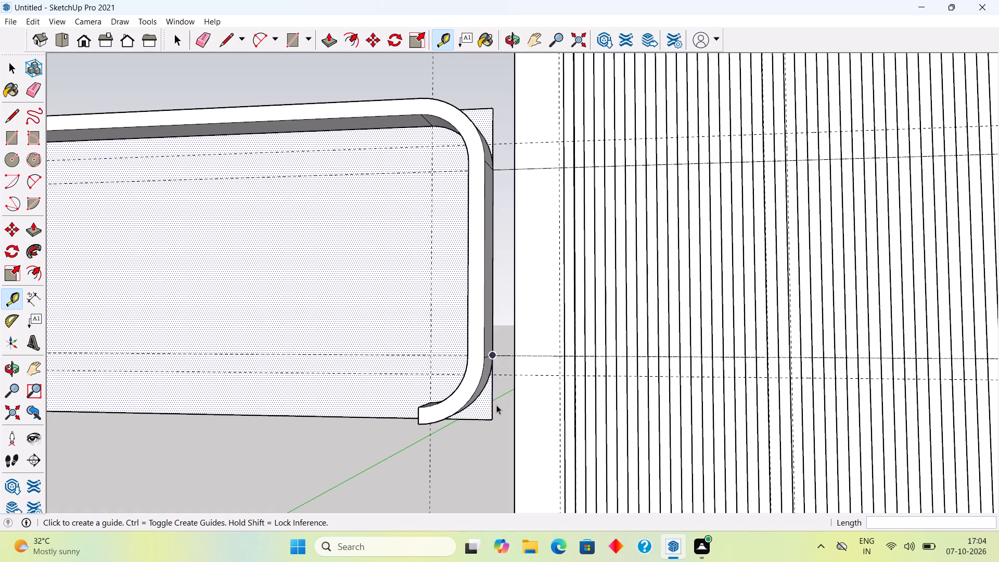
Hide the rounded frame group in front of the backing panel.
left_click(481, 377)
right_click(481, 377)
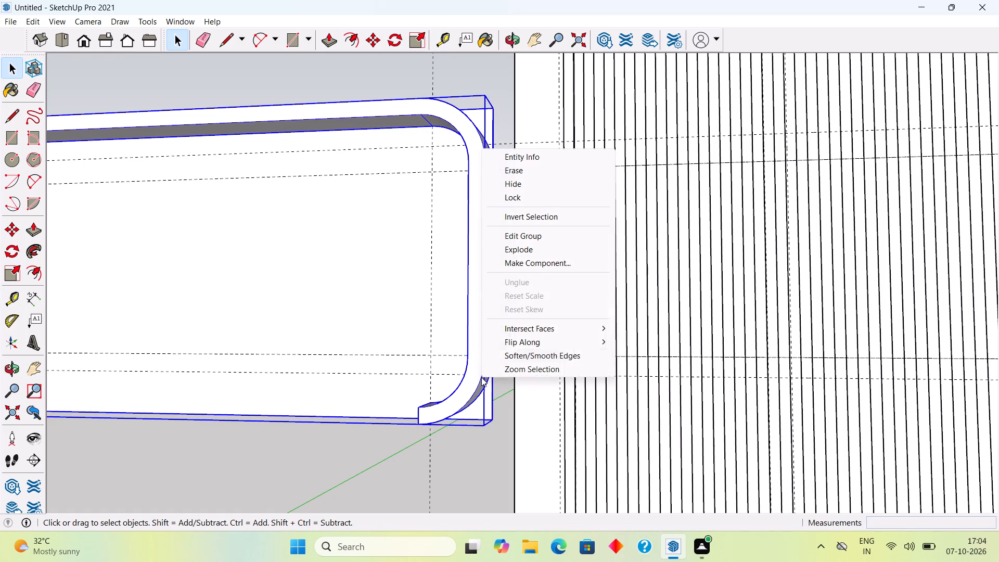
left_click(534, 185)
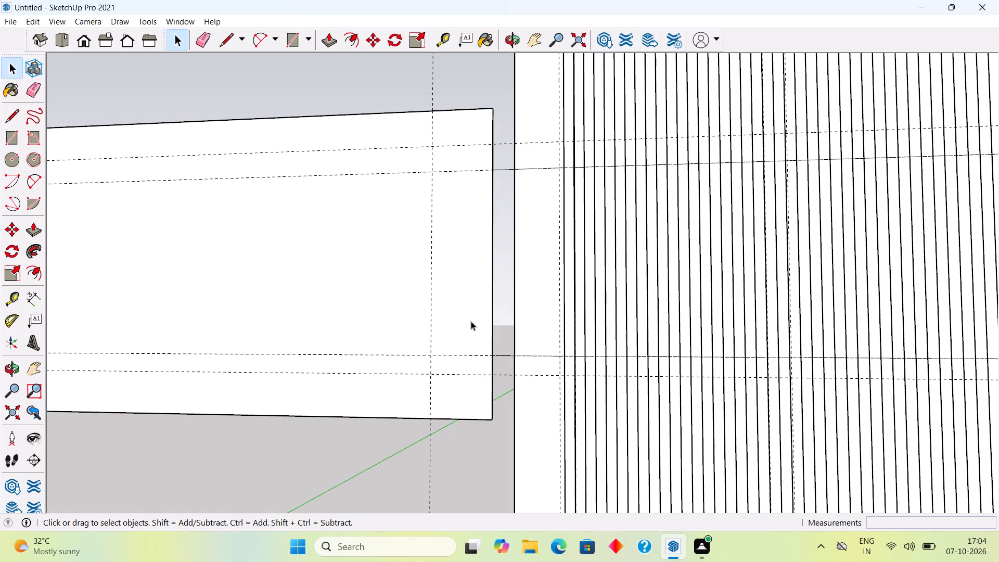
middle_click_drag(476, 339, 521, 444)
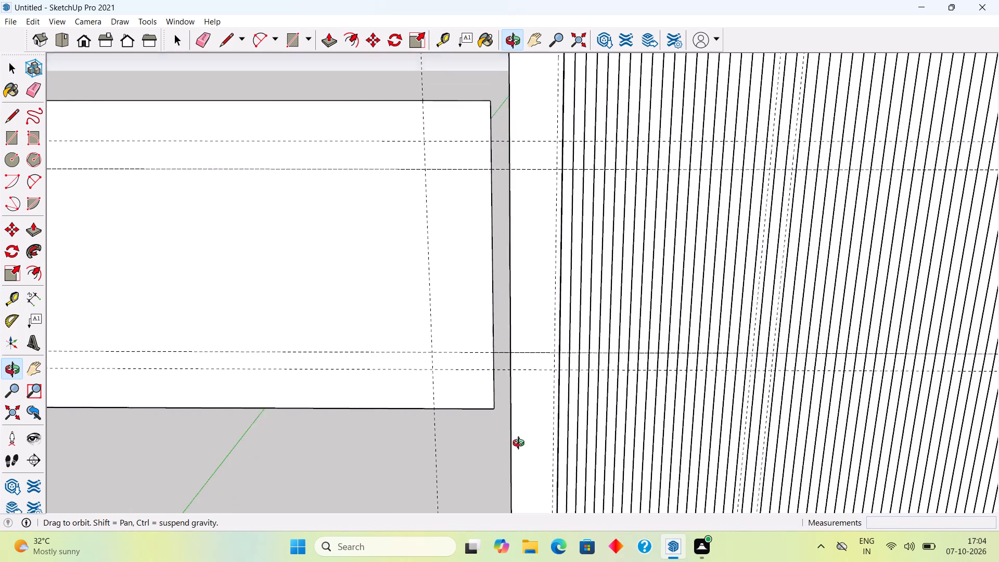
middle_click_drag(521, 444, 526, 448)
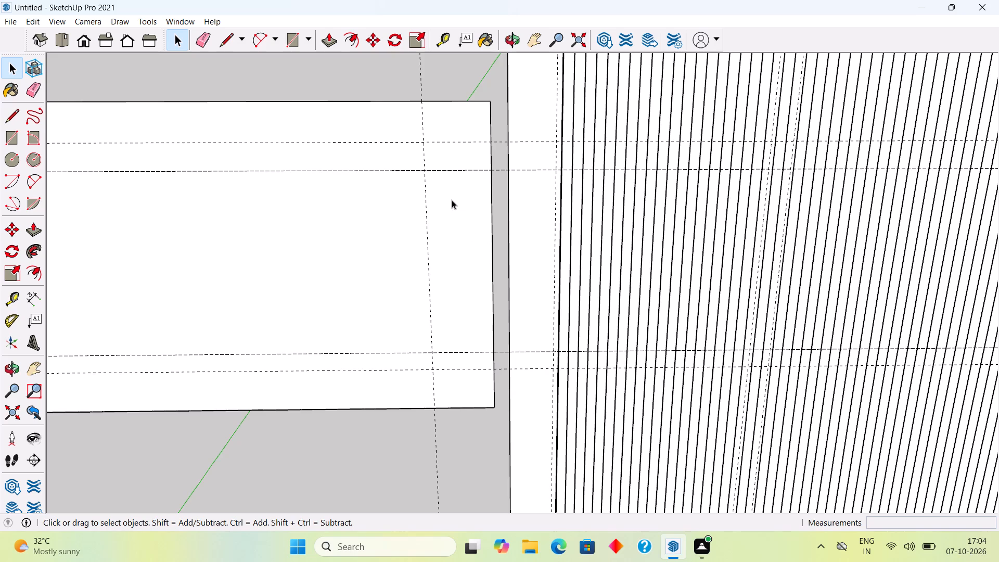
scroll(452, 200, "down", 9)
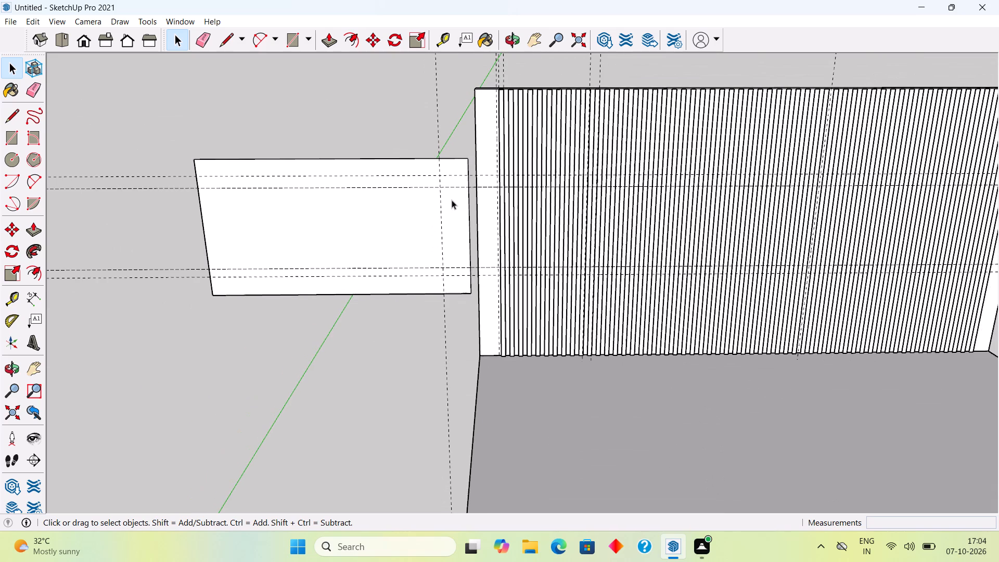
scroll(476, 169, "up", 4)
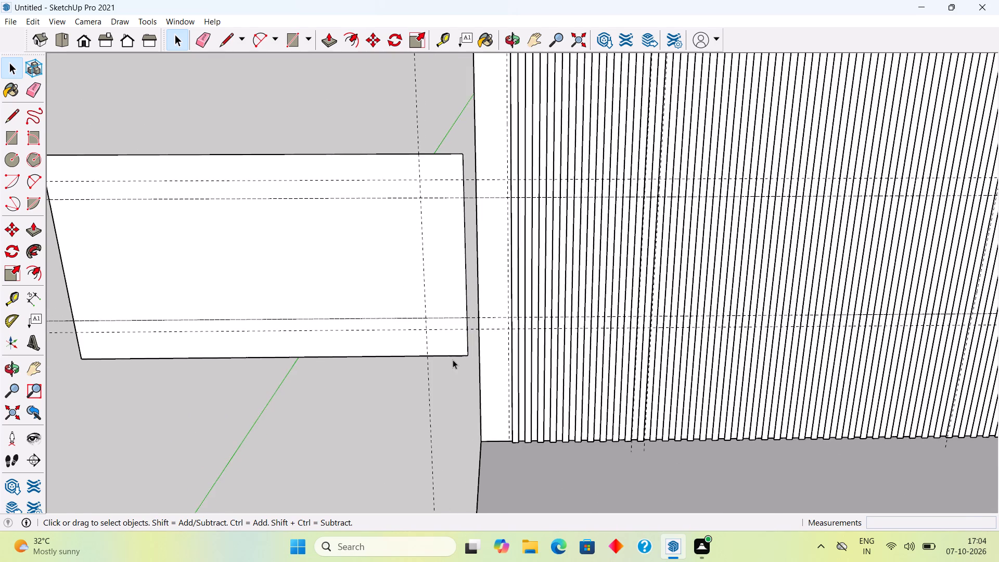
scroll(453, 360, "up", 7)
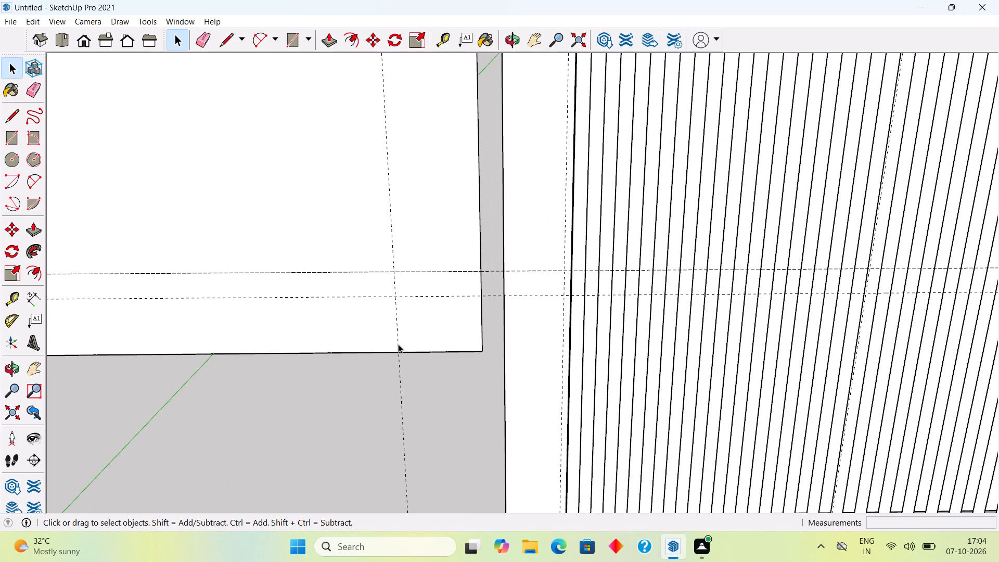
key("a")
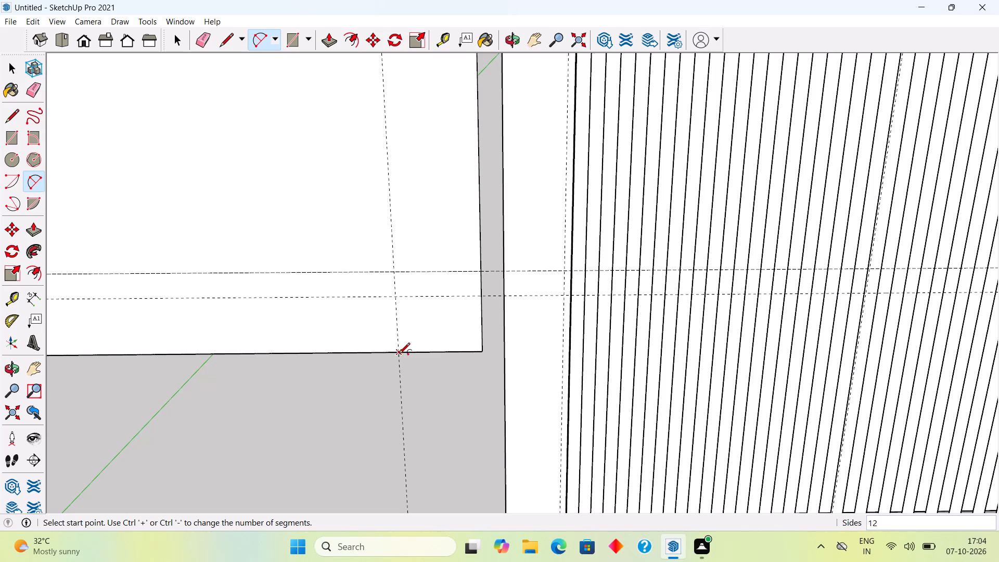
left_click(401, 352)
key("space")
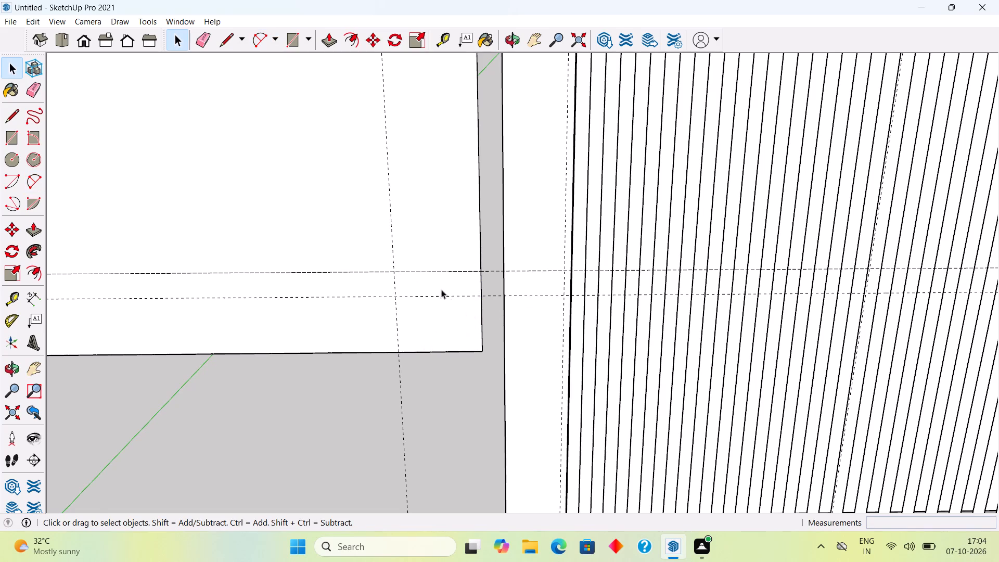
Open the backing panel for editing and draw a tangent arc about 1' 5" across its lower corner by the strip wall, between the guides.
double_click(281, 185)
triple_click(311, 223)
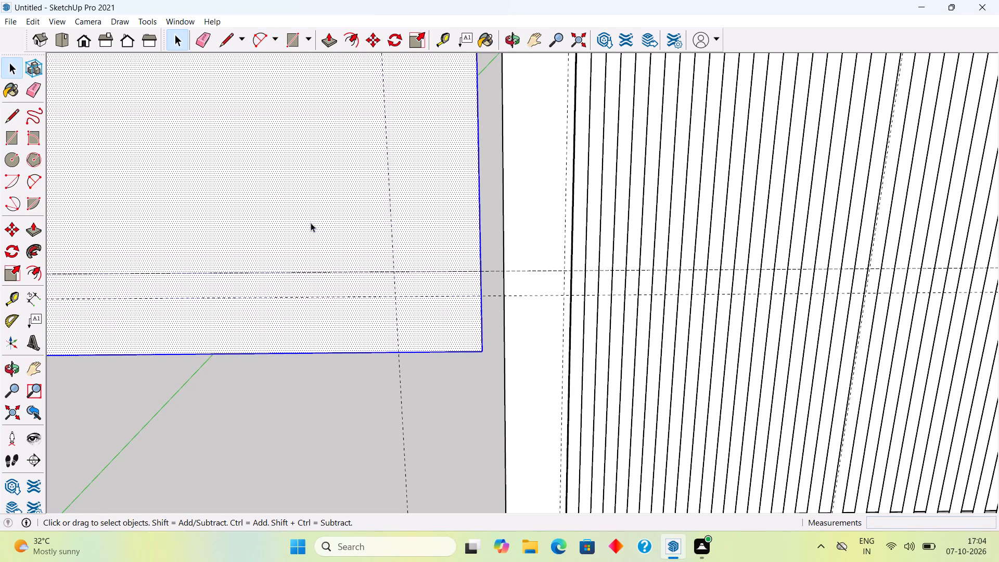
left_click(311, 223)
left_click(311, 223)
key("a")
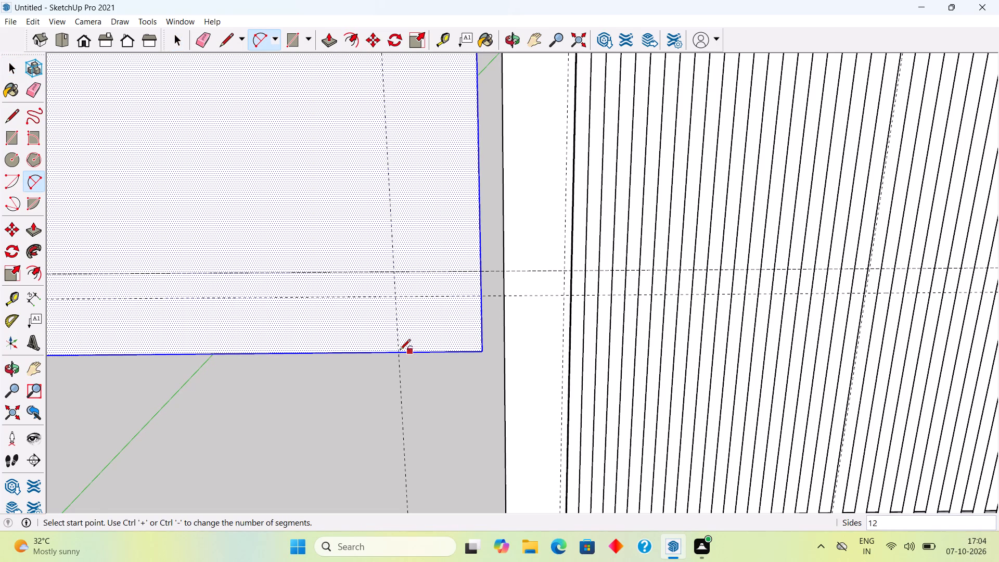
left_click(398, 351)
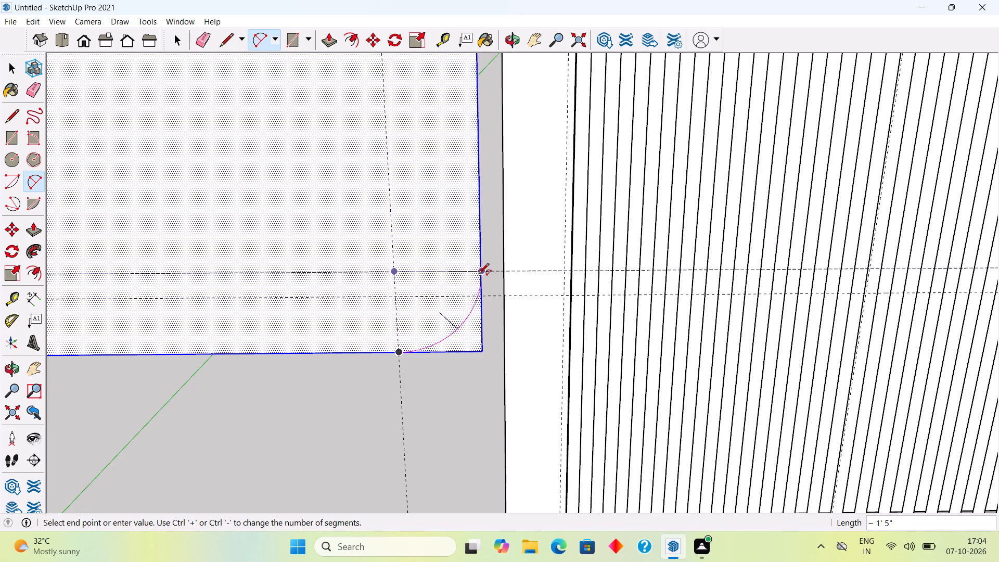
double_click(478, 275)
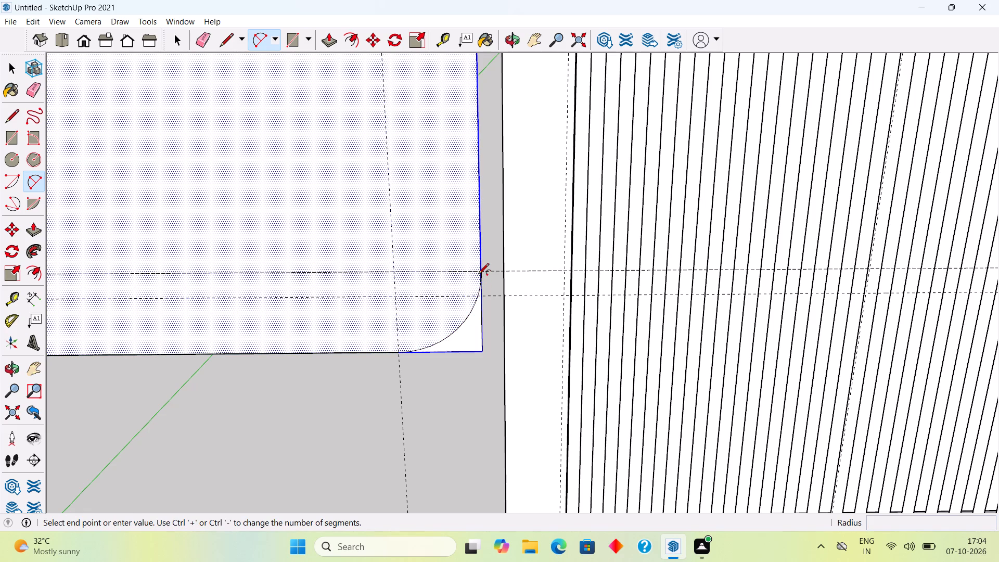
key("space")
Draw a matching tangent arc across the panel's upper corner by the strip wall, between the guide intersections with its edges.
scroll(479, 283, "down", 10)
scroll(465, 127, "up", 2)
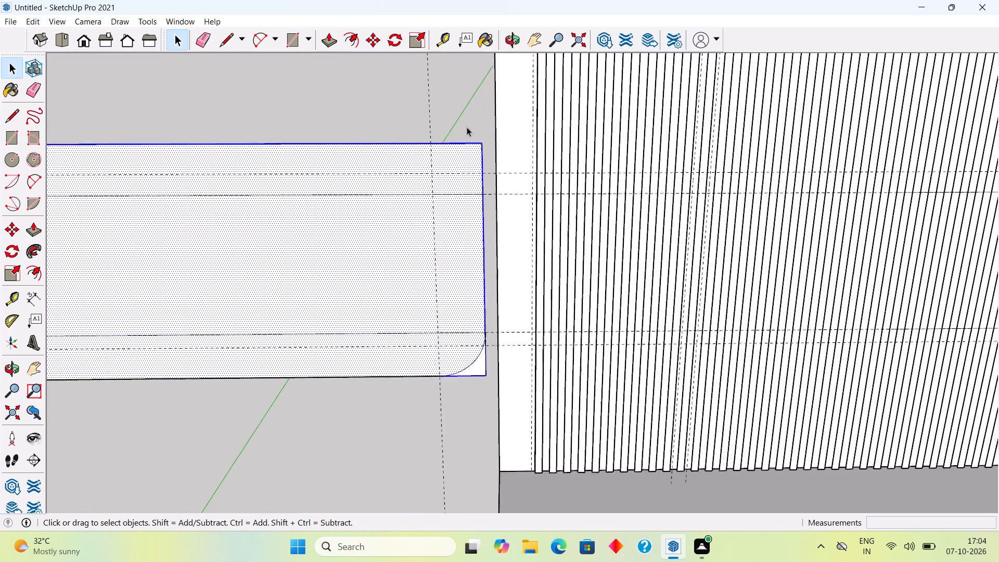
scroll(467, 127, "up", 3)
key("a")
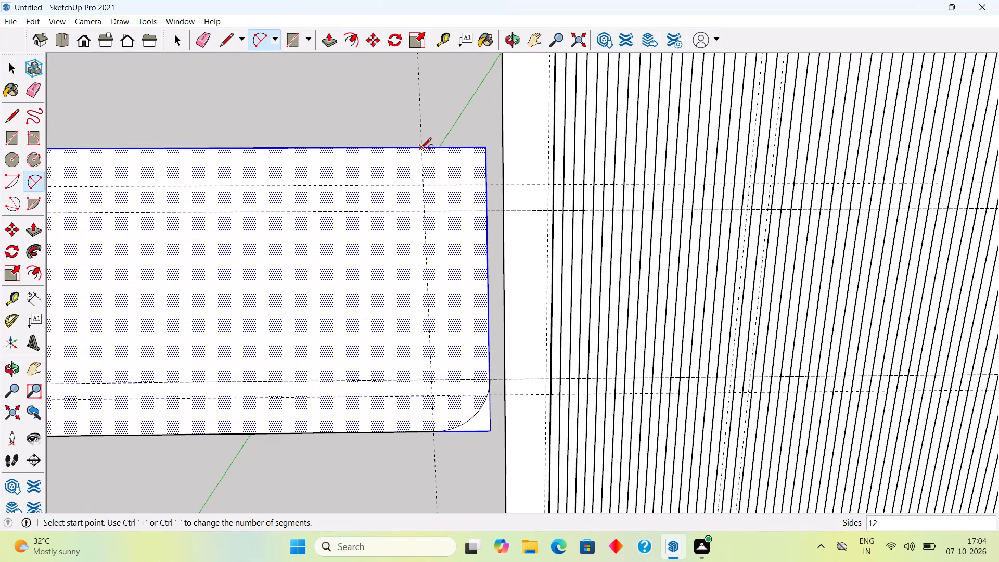
left_click(420, 149)
double_click(484, 211)
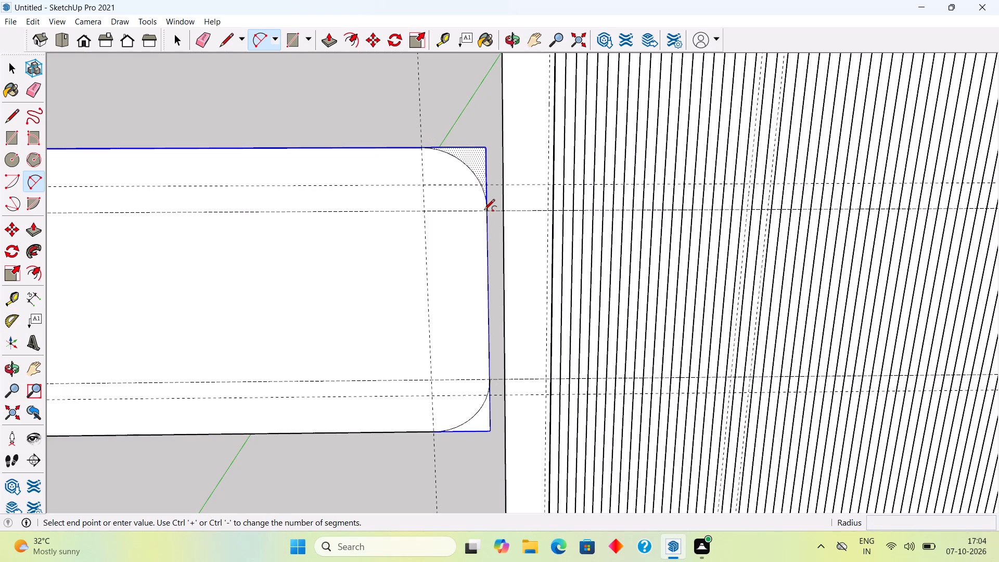
key("space")
Push both corner pieces outside the arcs back through the panel's full 5/16" thickness to cut them away.
left_click(478, 160)
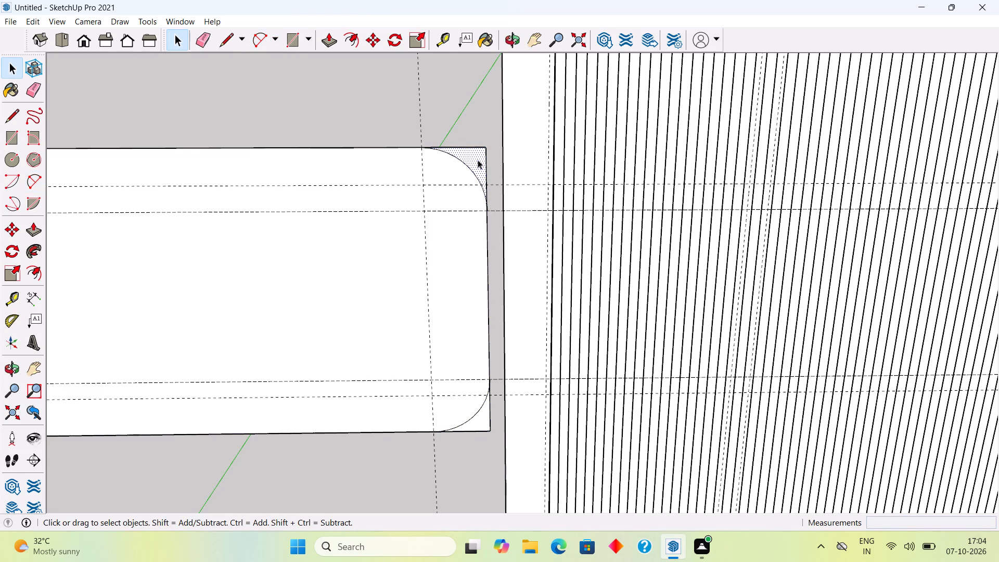
key("p")
left_click(478, 160)
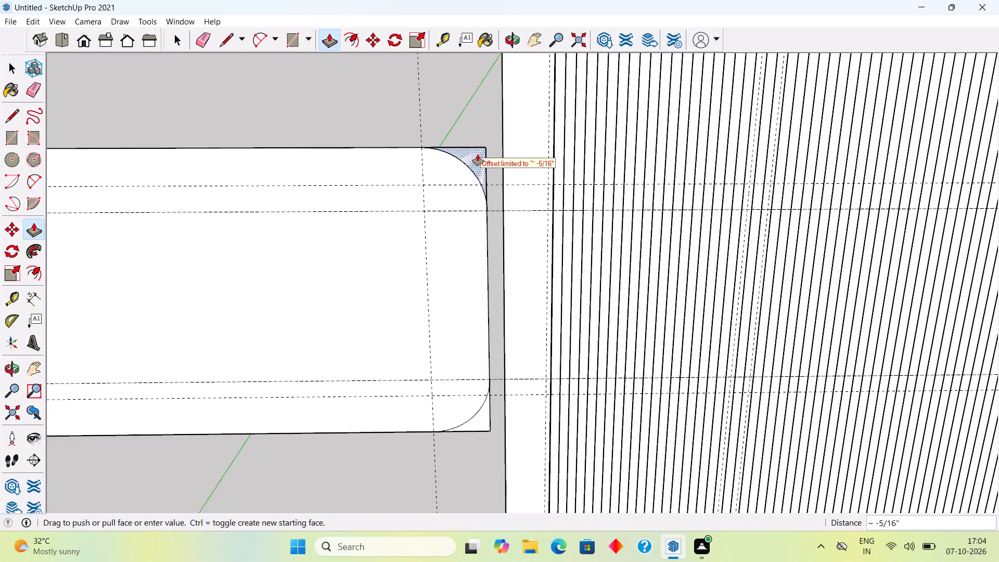
left_click(478, 152)
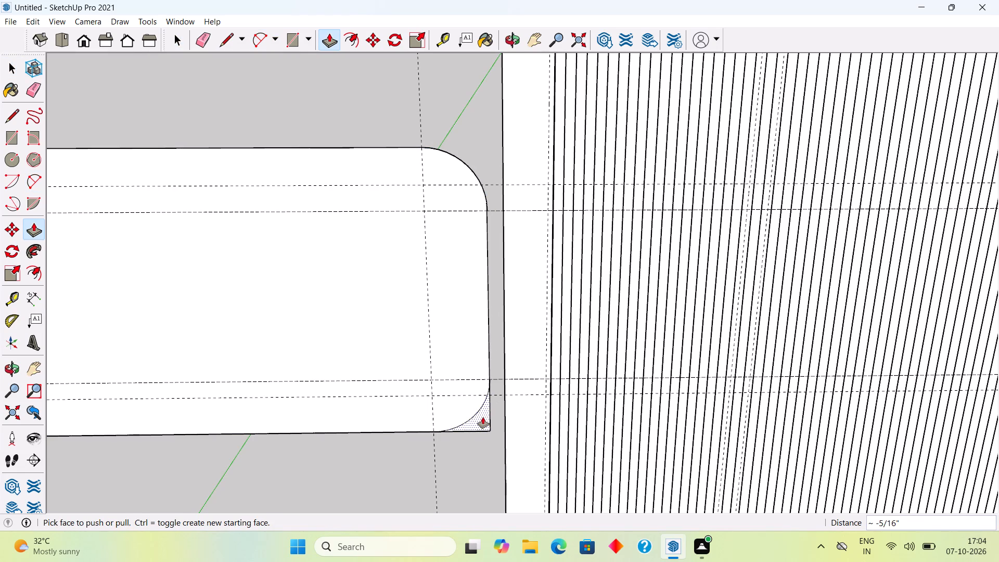
left_click_drag(483, 417, 491, 402)
scroll(485, 419, "down", 6)
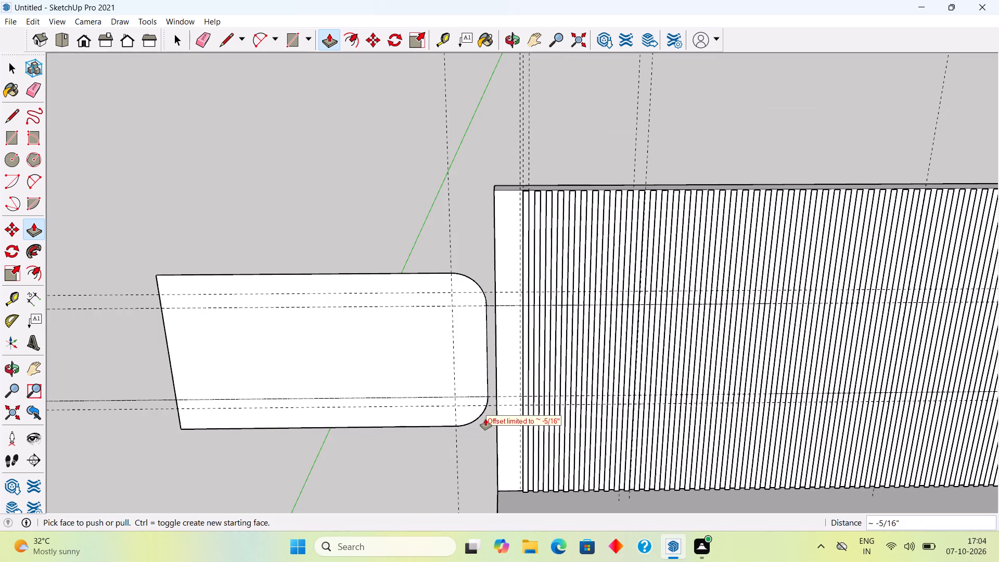
key("space")
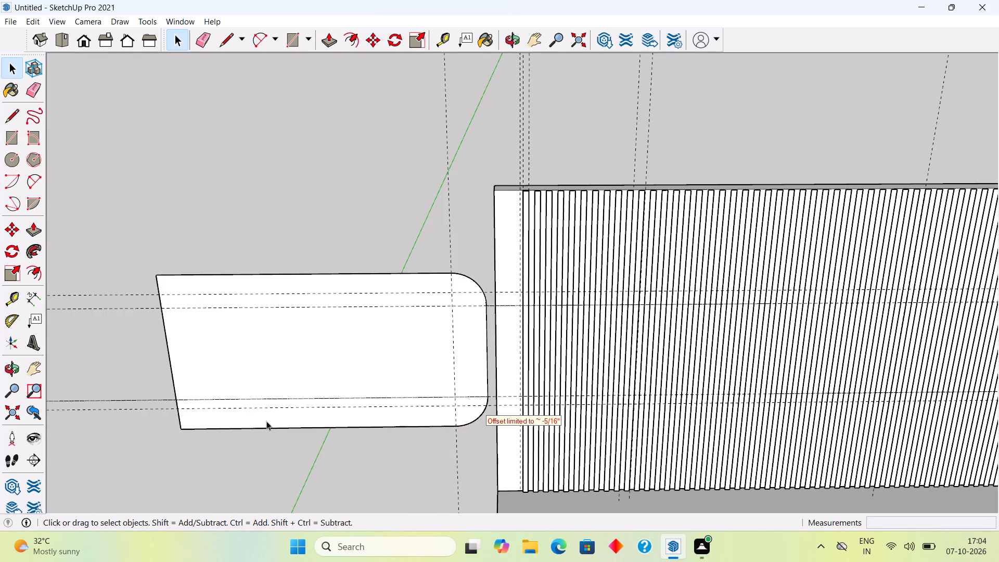
Examine the backing panel's rounded corners from the front and from behind.
middle_click_drag(421, 342, 118, 347)
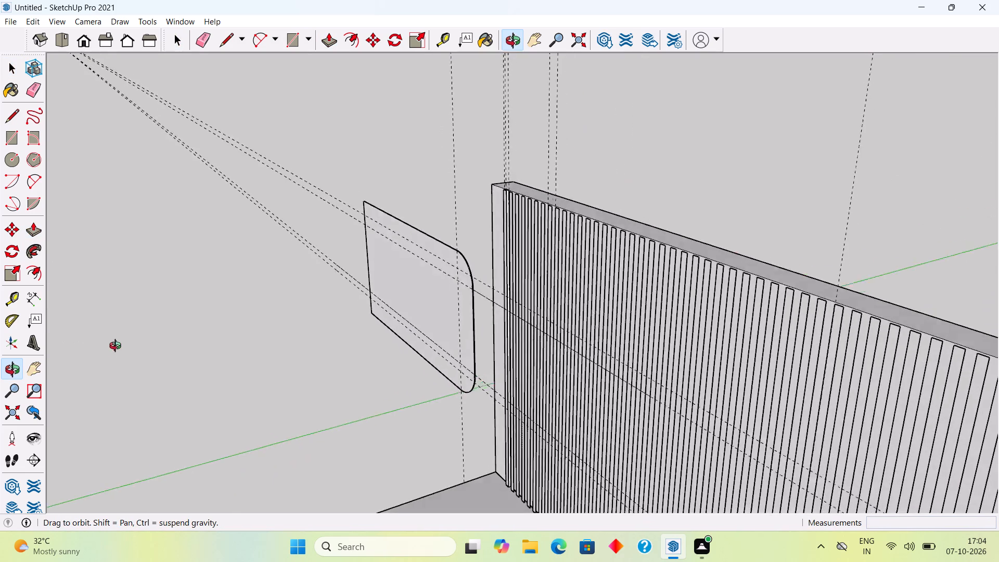
middle_click_drag(118, 347, 998, 368)
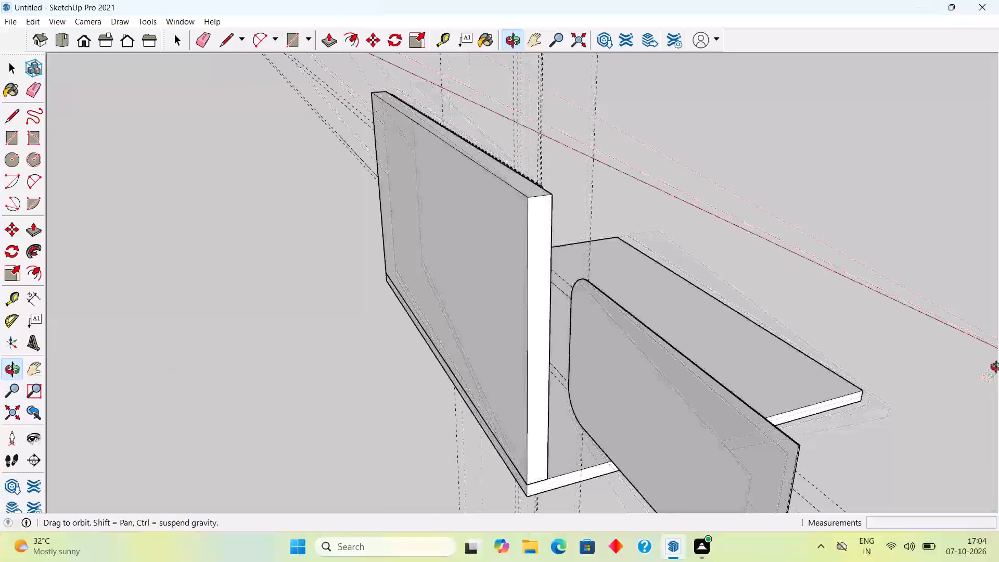
middle_click_drag(998, 368, 430, 350)
scroll(431, 350, "down", 4)
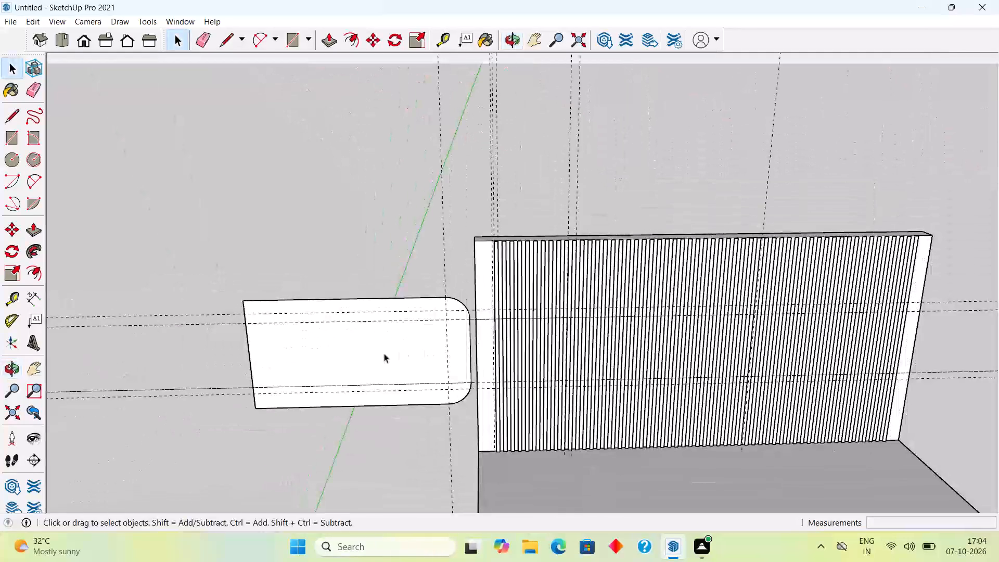
scroll(384, 353, "up", 2)
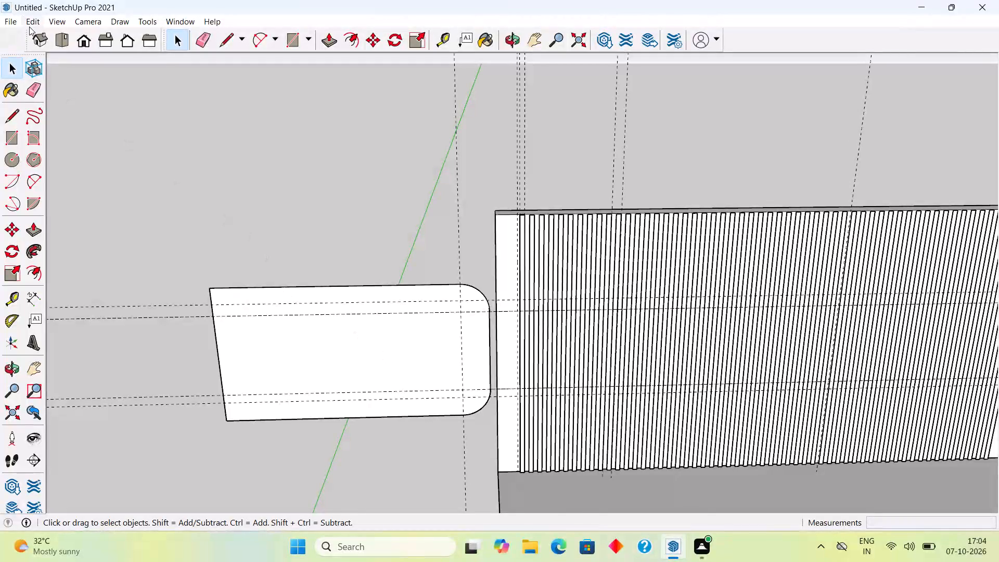
Delete all the construction guides.
left_click(35, 16)
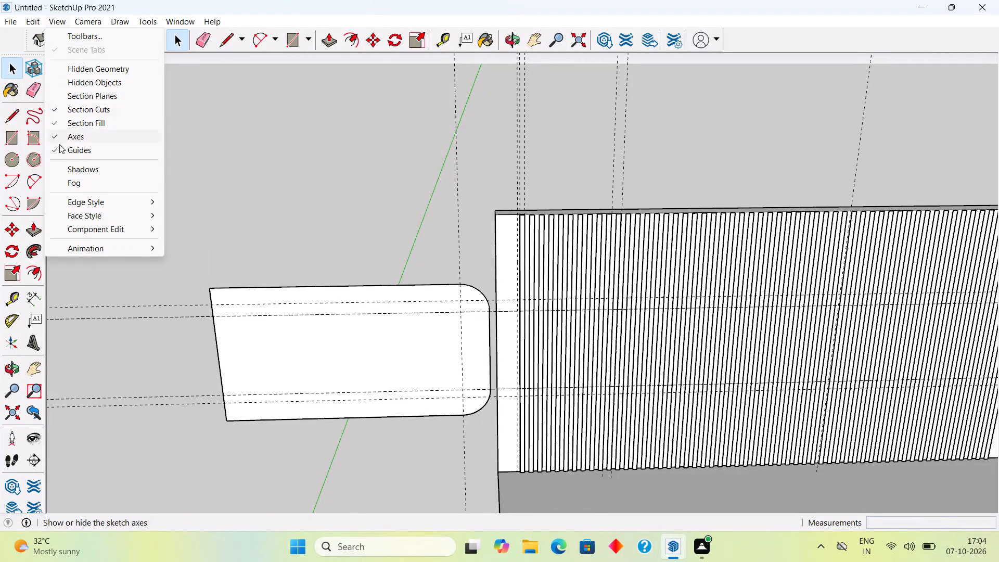
left_click(32, 16)
left_click(34, 24)
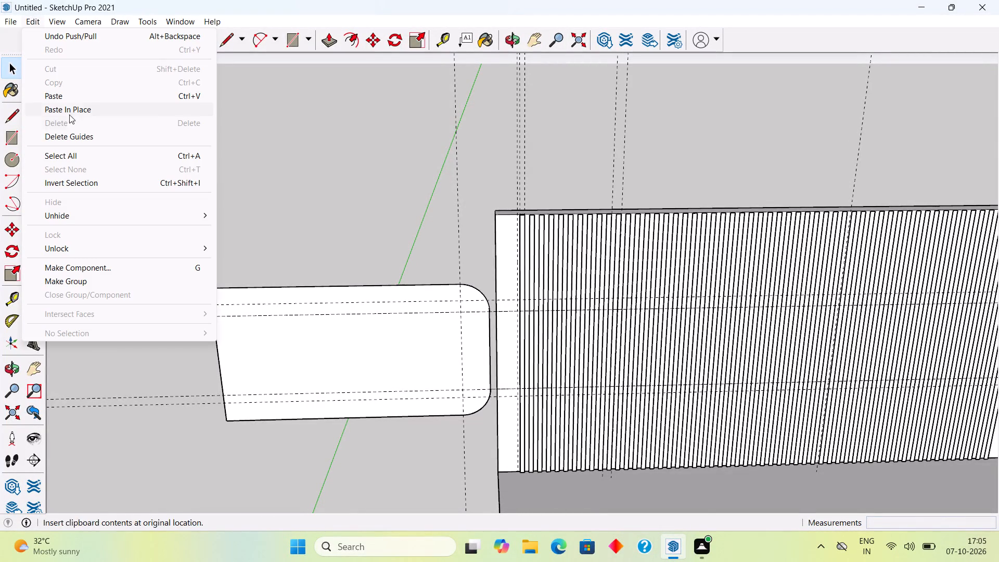
left_click(81, 136)
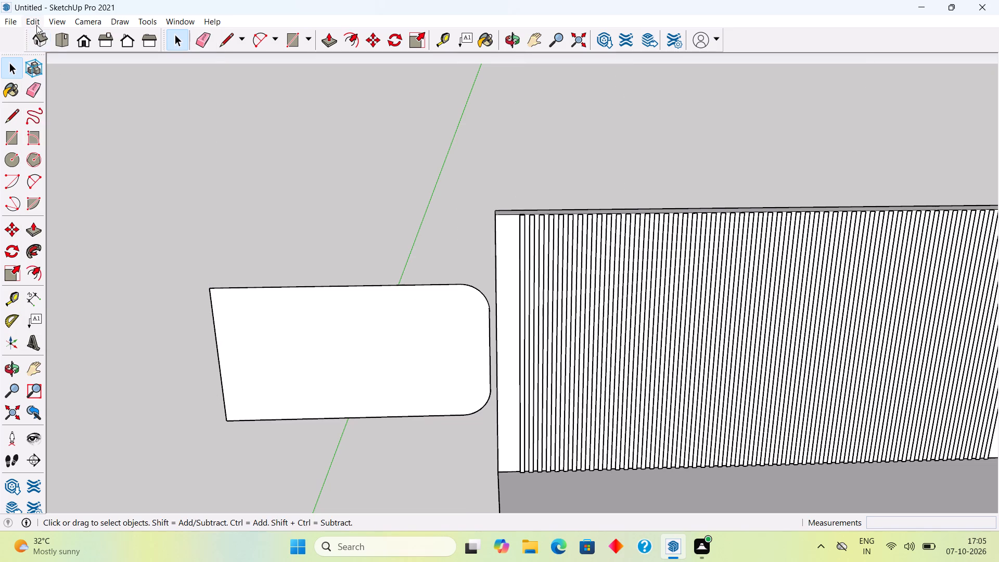
Unhide the last hidden geometry to bring back the rounded feature frame.
left_click(36, 22)
left_click(89, 219)
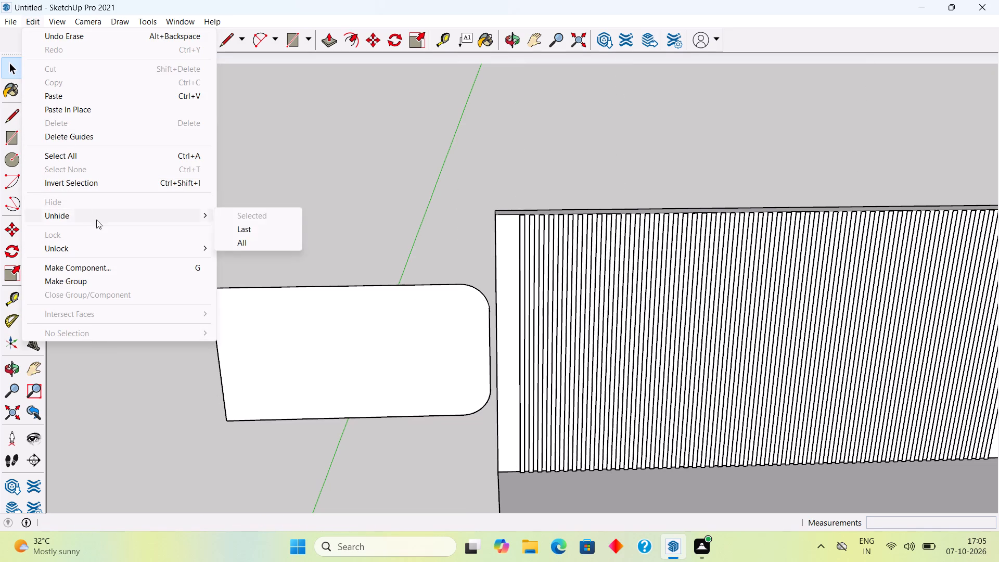
left_click(205, 215)
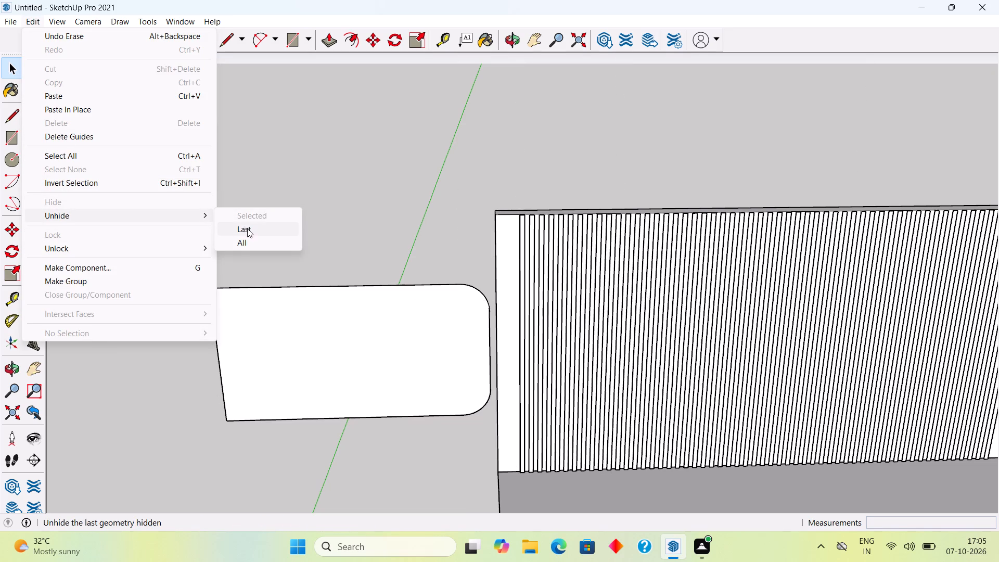
left_click(247, 228)
Examine how the backing panel sits in the rounded frame, from the front and from behind.
scroll(326, 364, "up", 5)
middle_click_drag(315, 343, 256, 297)
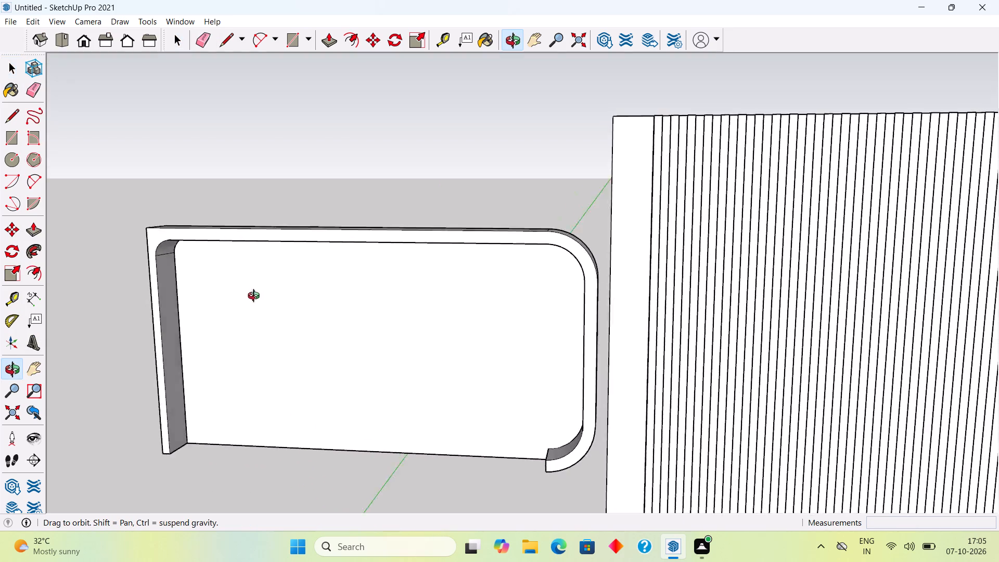
middle_click_drag(256, 297, 998, 273)
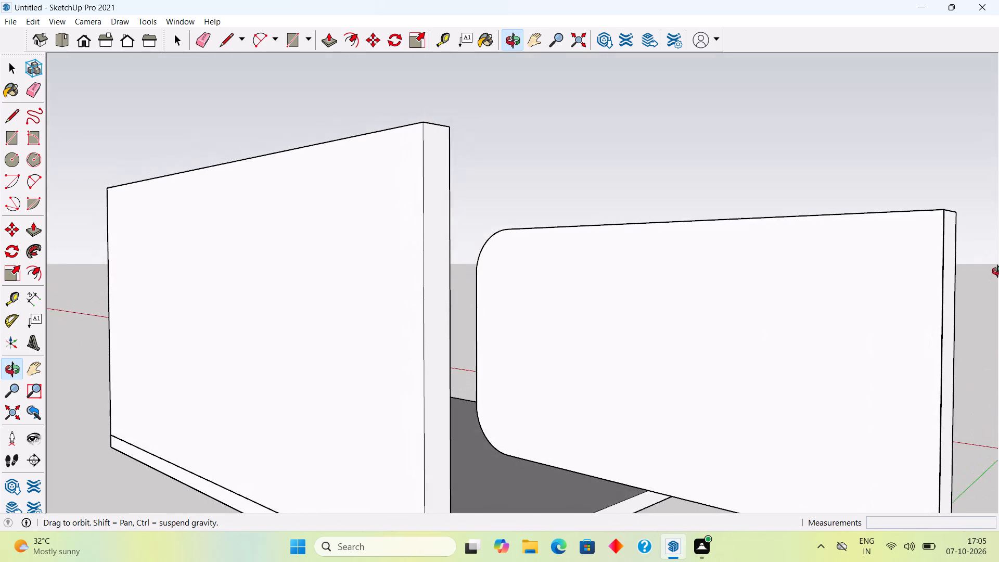
middle_click_drag(998, 273, 361, 342)
middle_click_drag(445, 421, 391, 342)
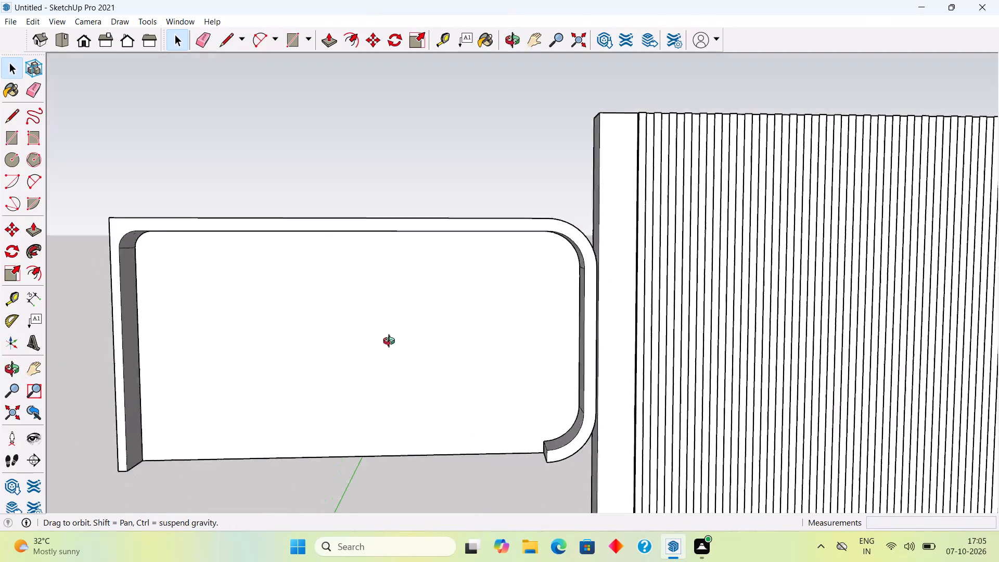
middle_click_drag(391, 342, 374, 366)
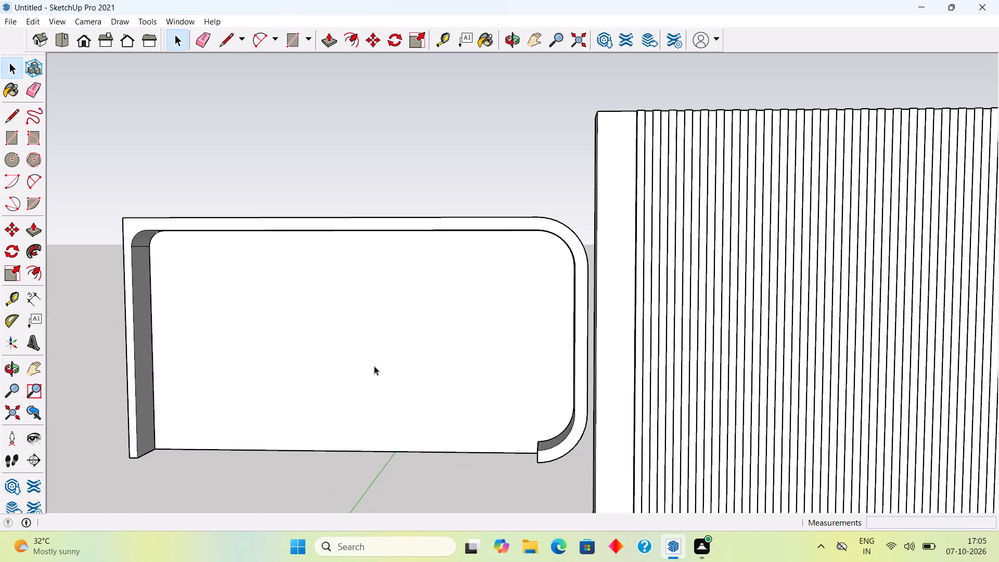
Place a vertical guide 6" in from the frame's inner edge beside the strip wall, and another 1.5' further along the backing panel.
middle_click_drag(479, 351, 605, 347)
middle_click_drag(553, 368, 597, 357)
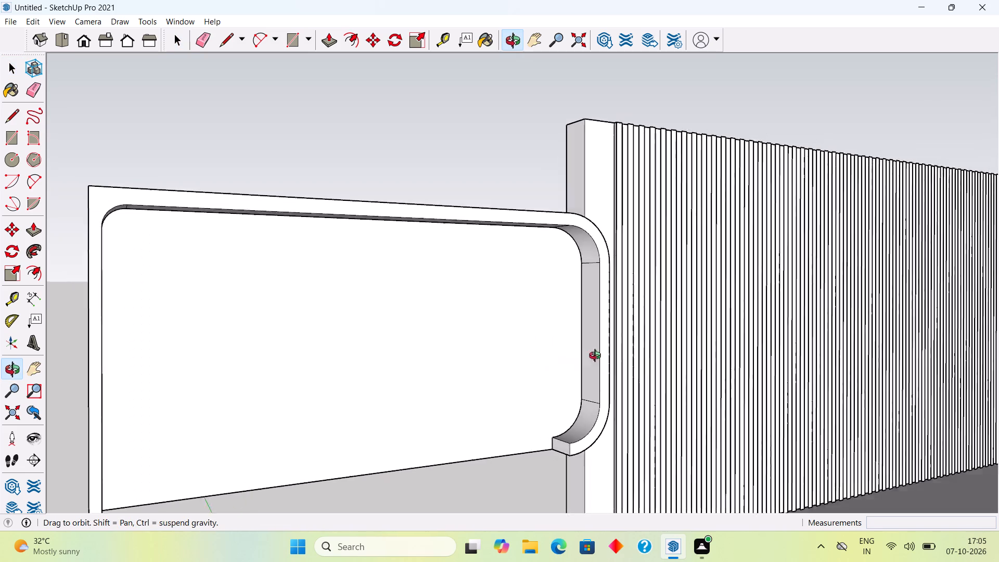
middle_click_drag(597, 357, 642, 348)
key("t")
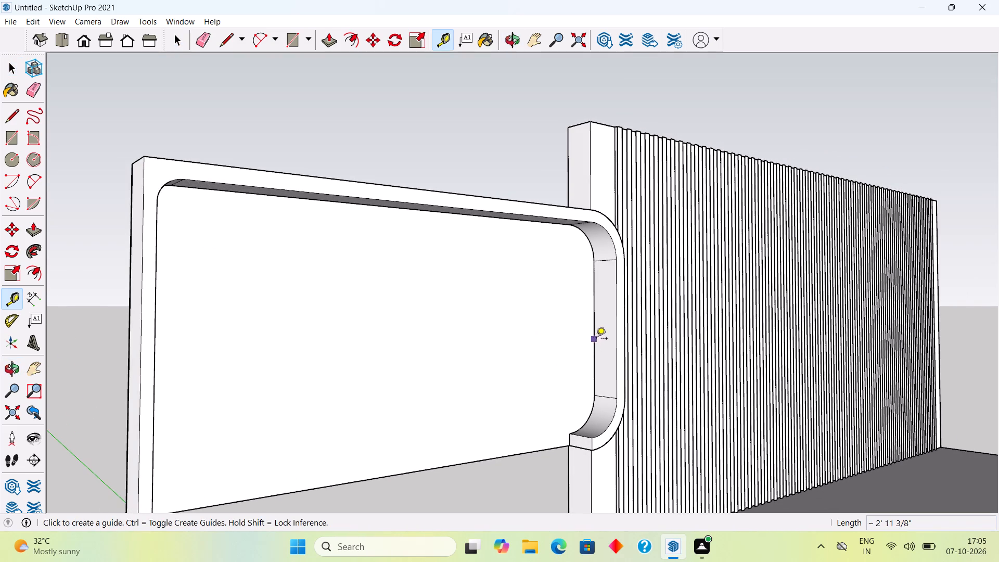
left_click(595, 314)
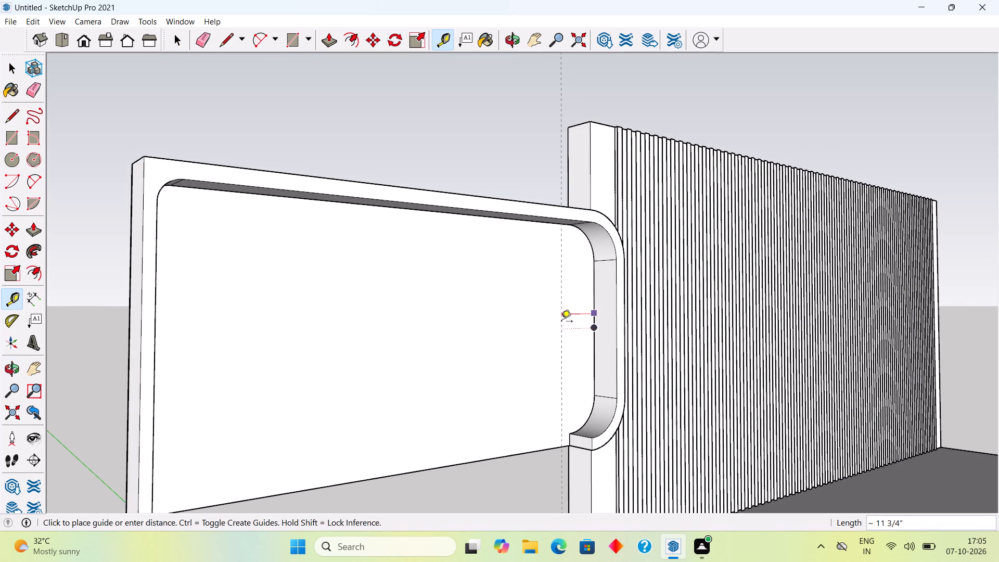
middle_click_drag(561, 322, 454, 363)
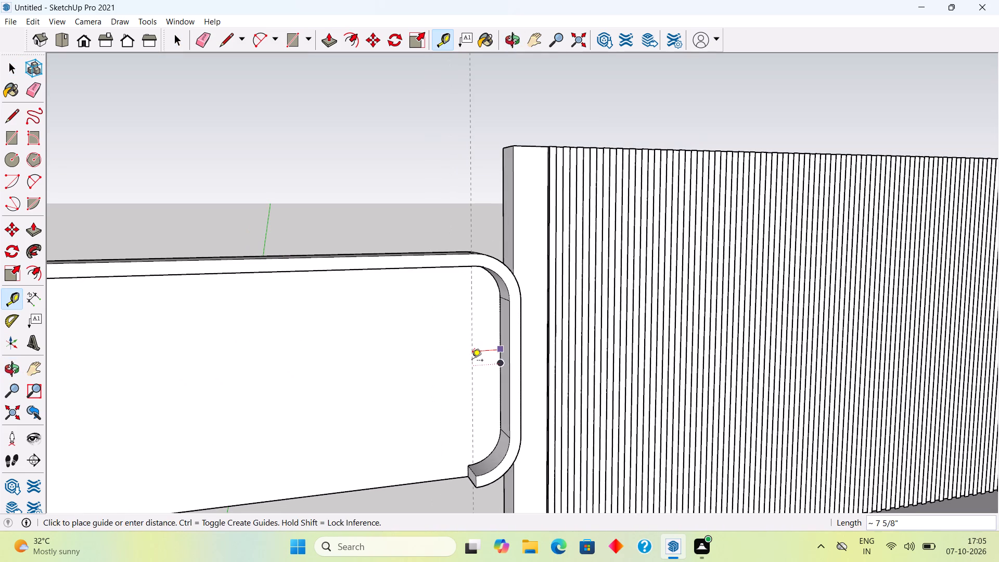
type("6\"")
key("Return")
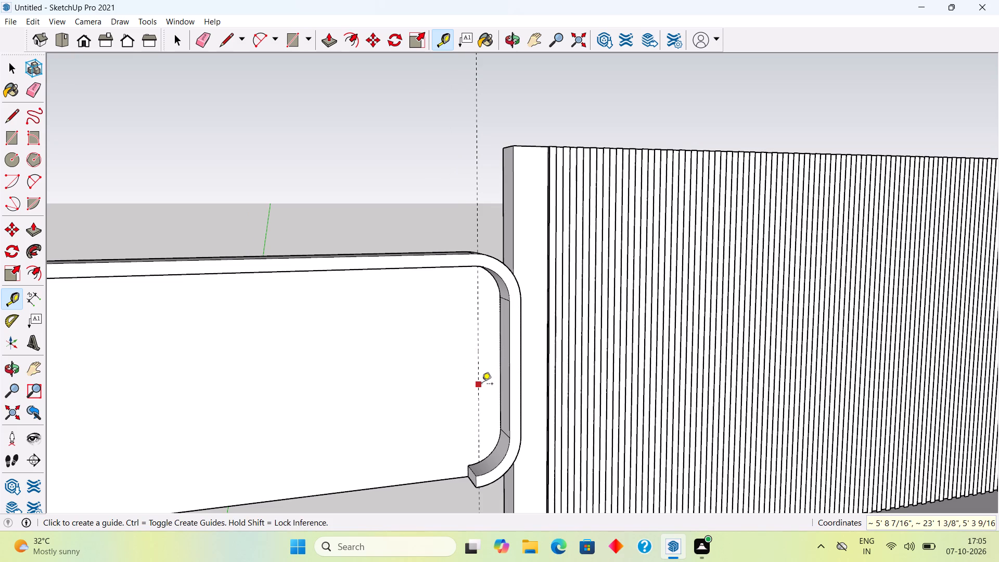
left_click(481, 382)
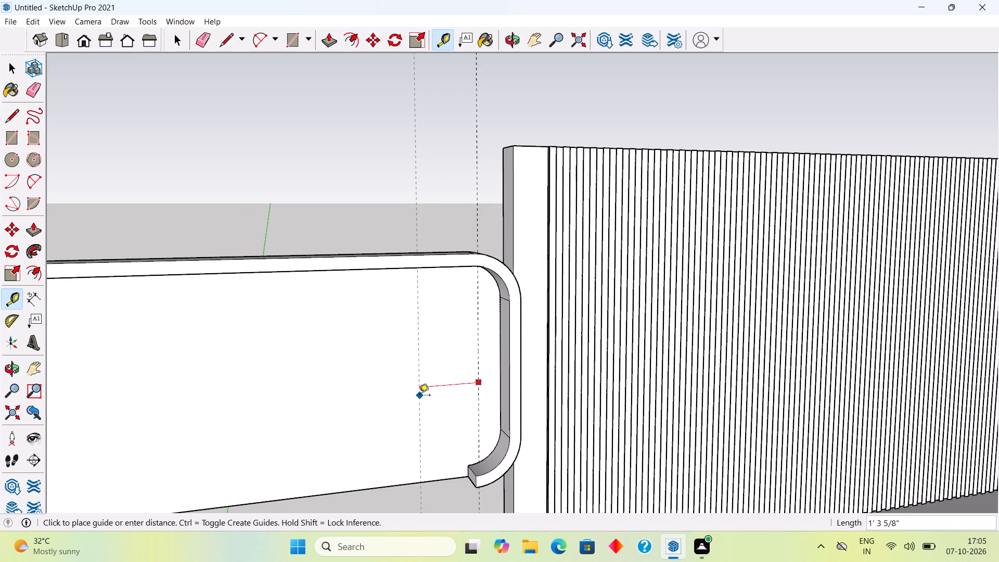
type("1.5'")
key("Return")
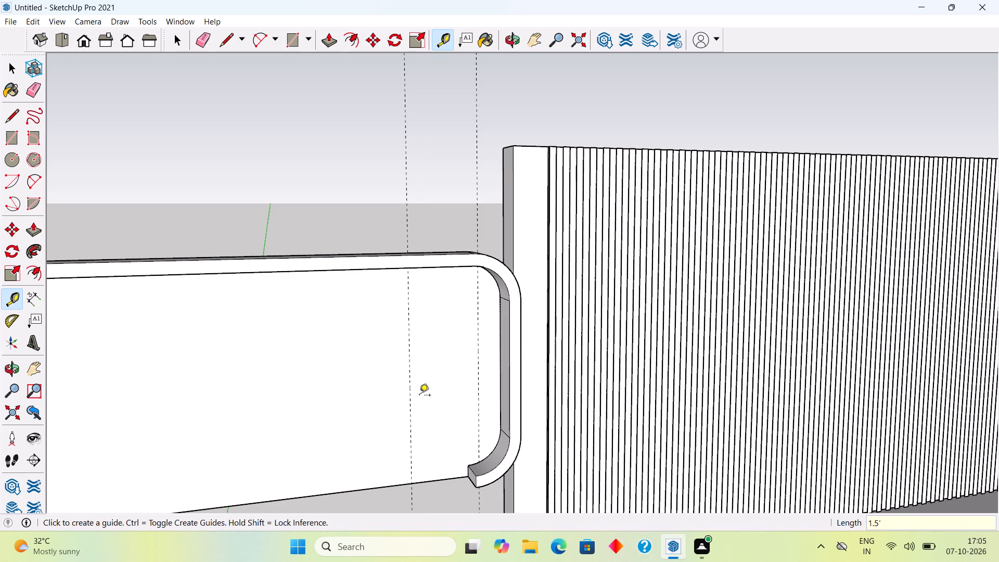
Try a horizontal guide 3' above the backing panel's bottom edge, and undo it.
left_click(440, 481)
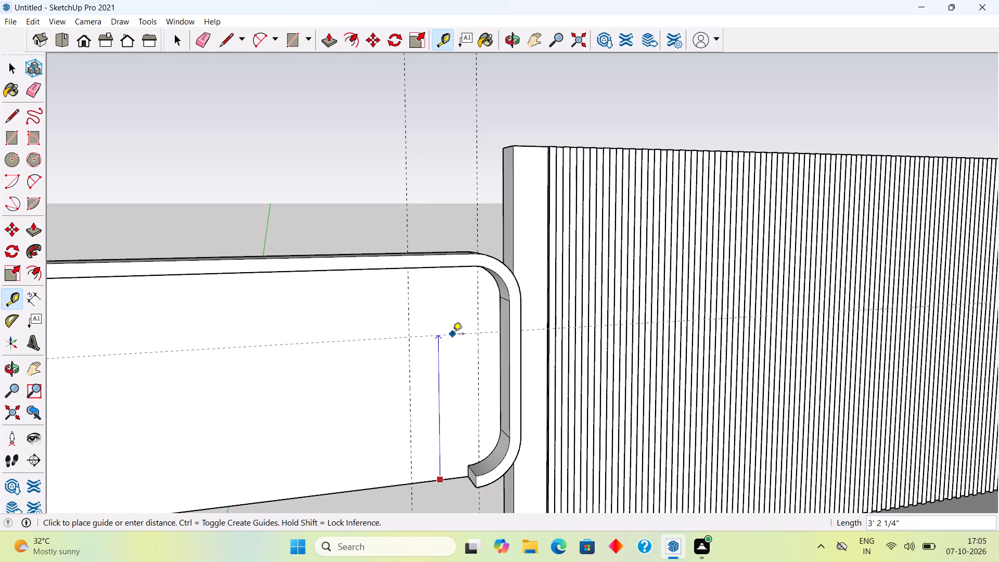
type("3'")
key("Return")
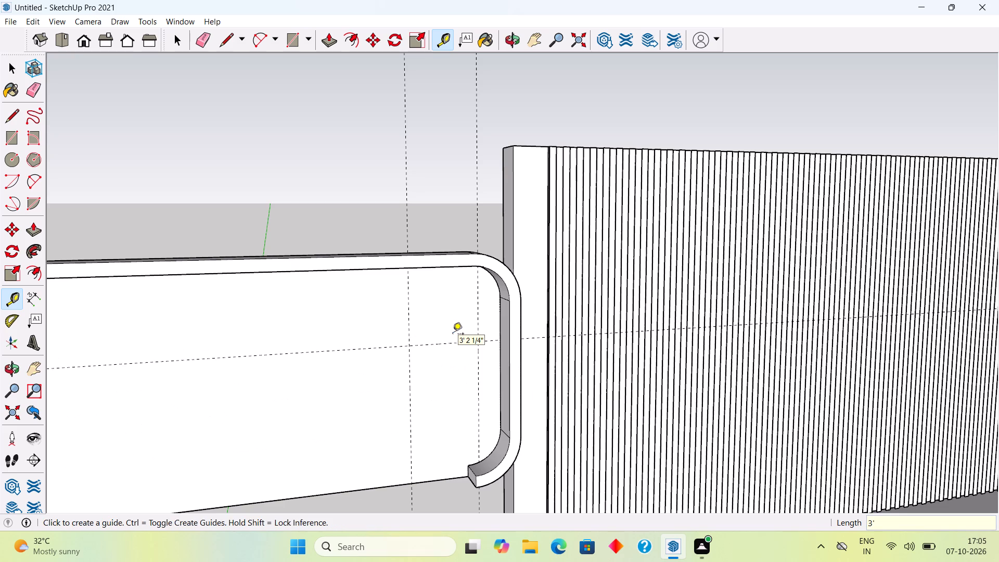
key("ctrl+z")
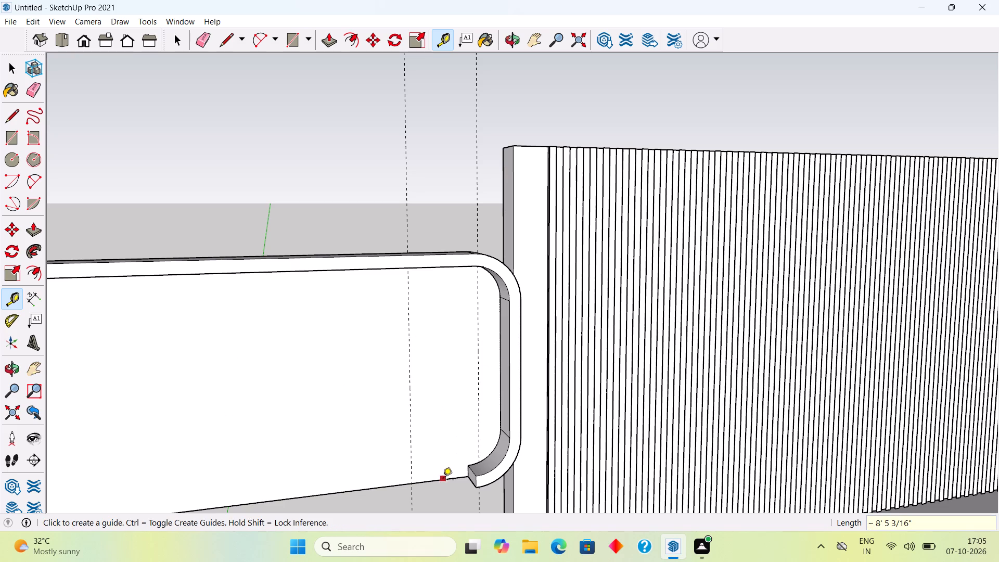
Place a horizontal guide 3.5' above the backing panel's bottom edge.
left_click(443, 480)
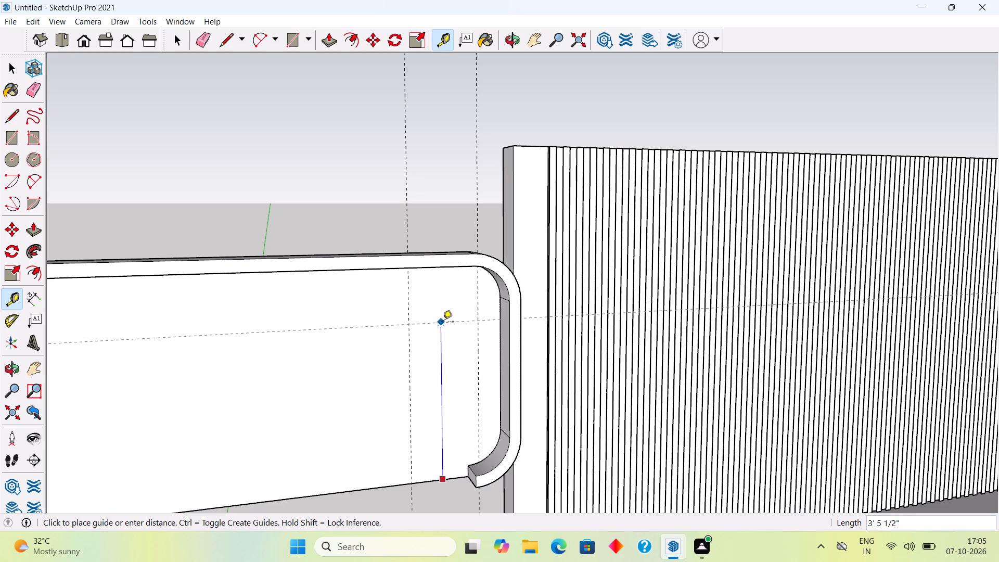
type("3.5'")
key("Return")
key("space")
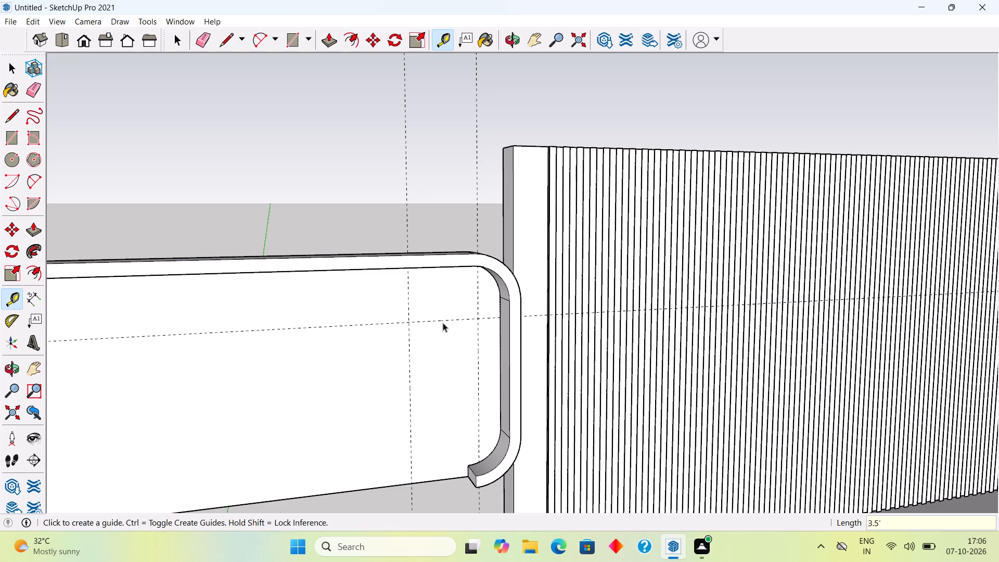
Draw a rectangle on the backing panel between the two vertical guides, from the horizontal guide down to the panel's bottom edge.
middle_click_drag(452, 398, 401, 313)
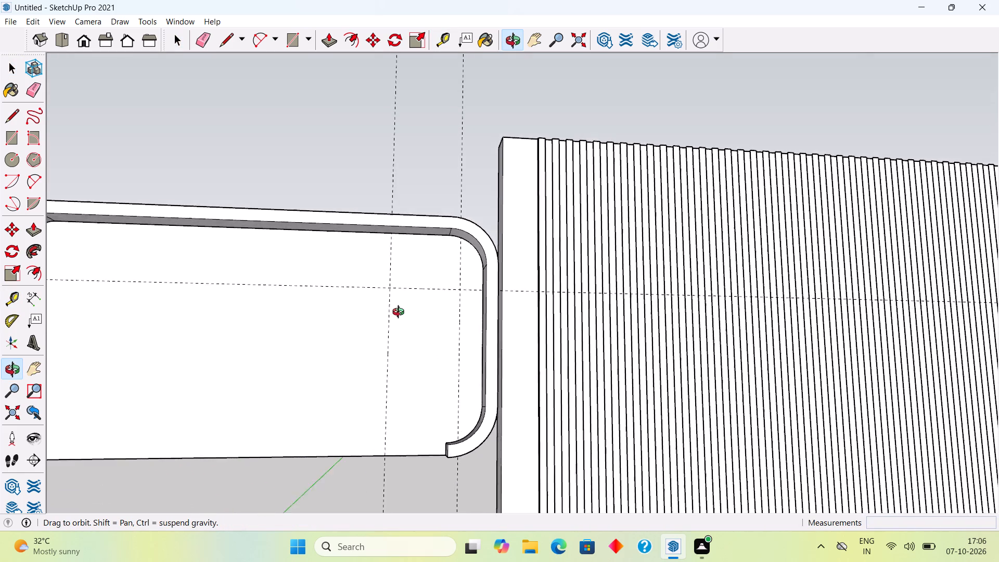
middle_click_drag(401, 313, 412, 336)
key("r")
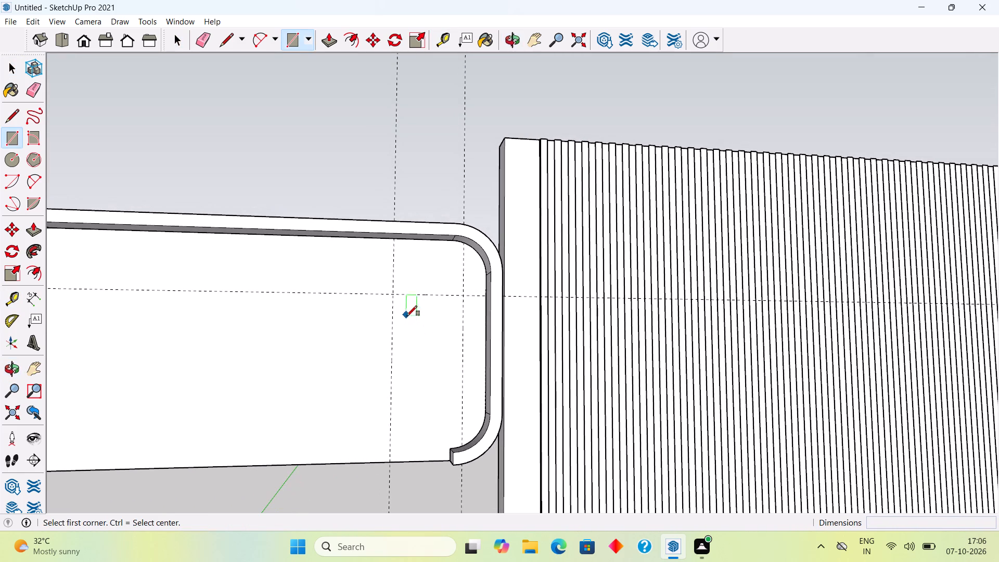
left_click(464, 297)
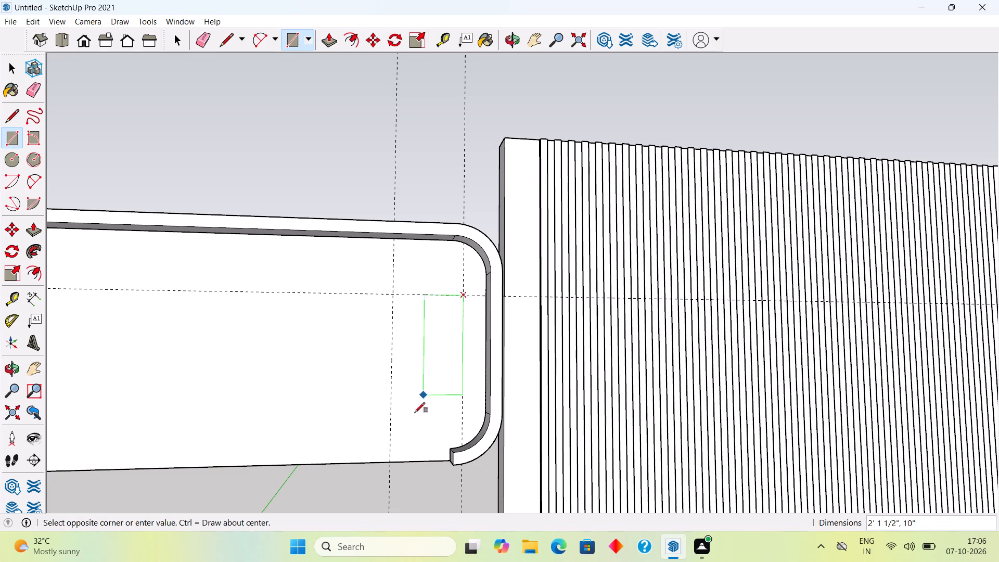
left_click(392, 465)
key("space")
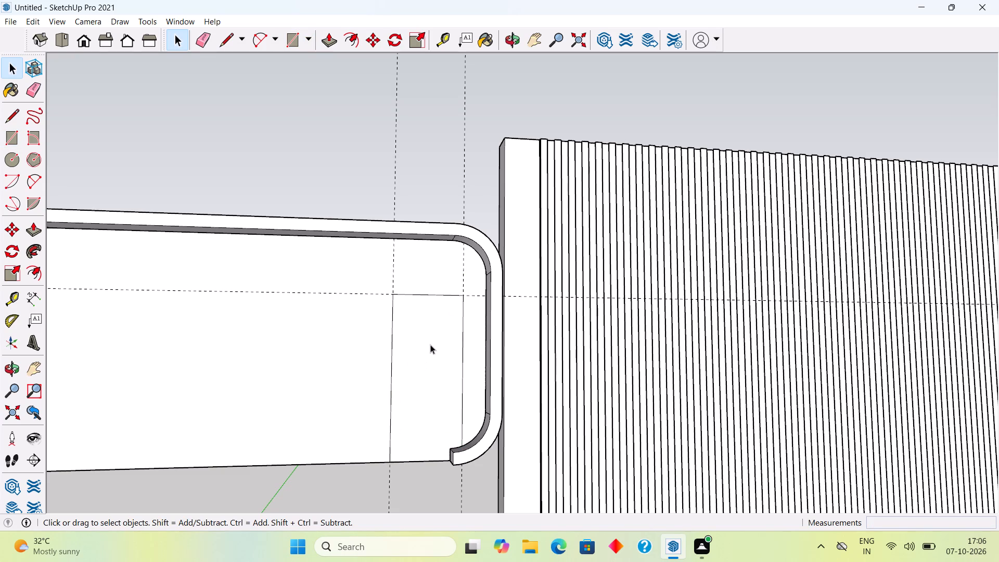
Draw an arc with a 9" bulge over the rectangle's top edge and delete that edge to form one arched outline.
key("a")
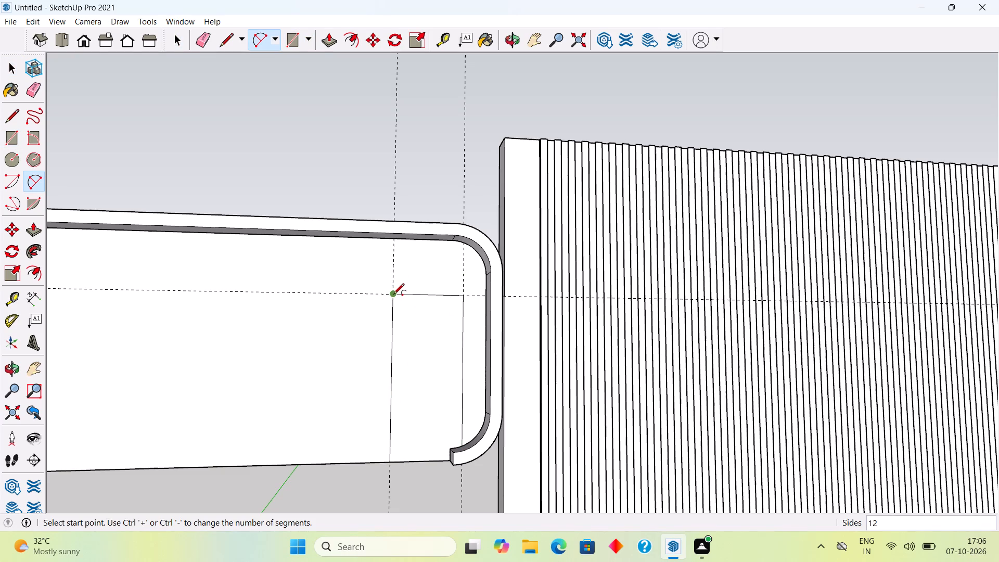
left_click(393, 295)
left_click(461, 293)
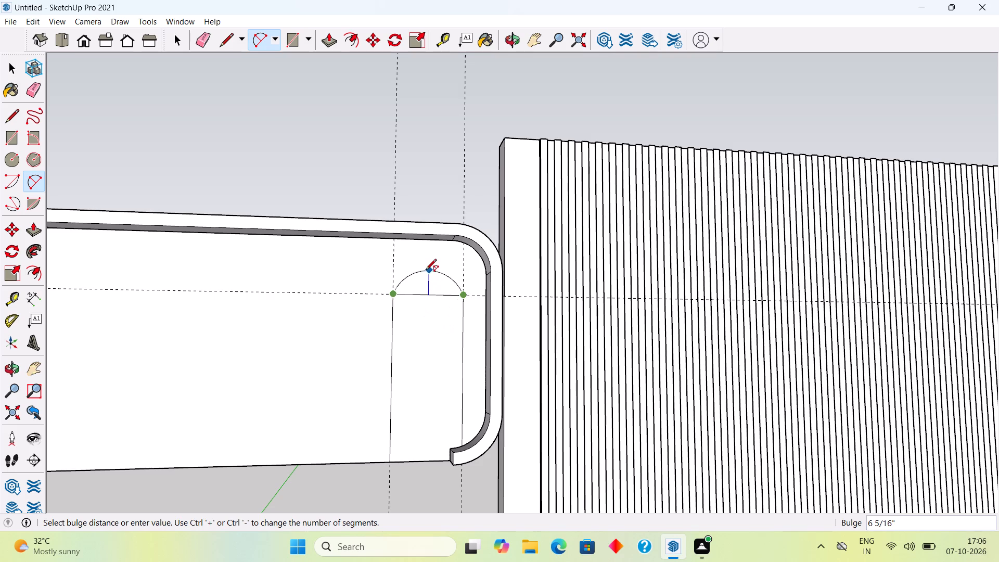
left_click(428, 260)
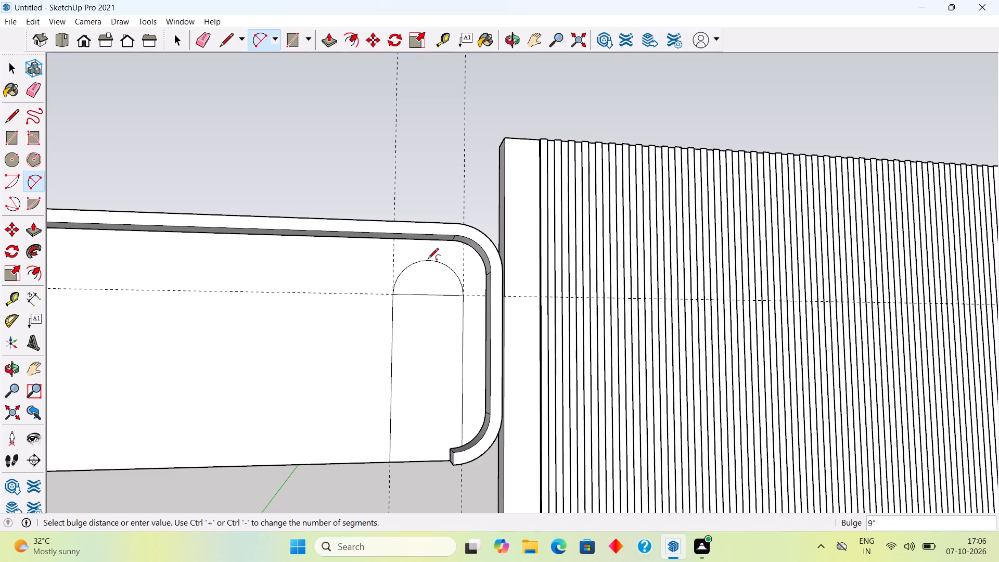
key("space")
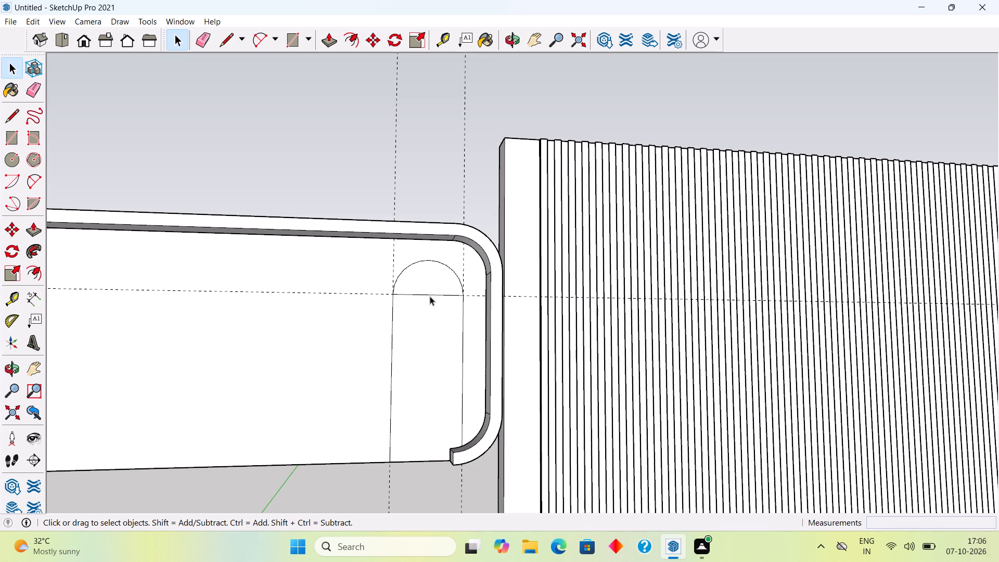
left_click(432, 312)
scroll(431, 296, "up", 1)
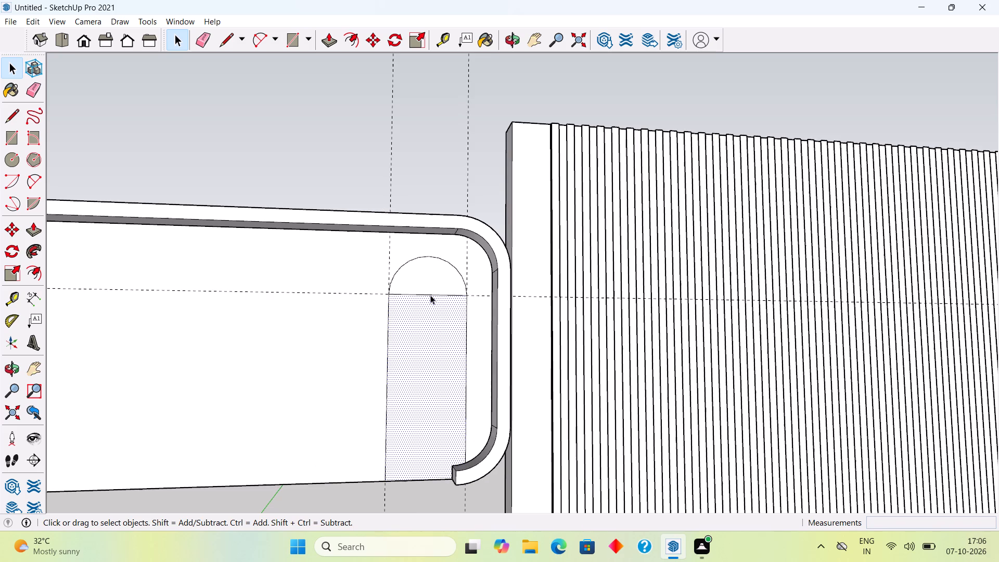
left_click(430, 295)
key("Delete")
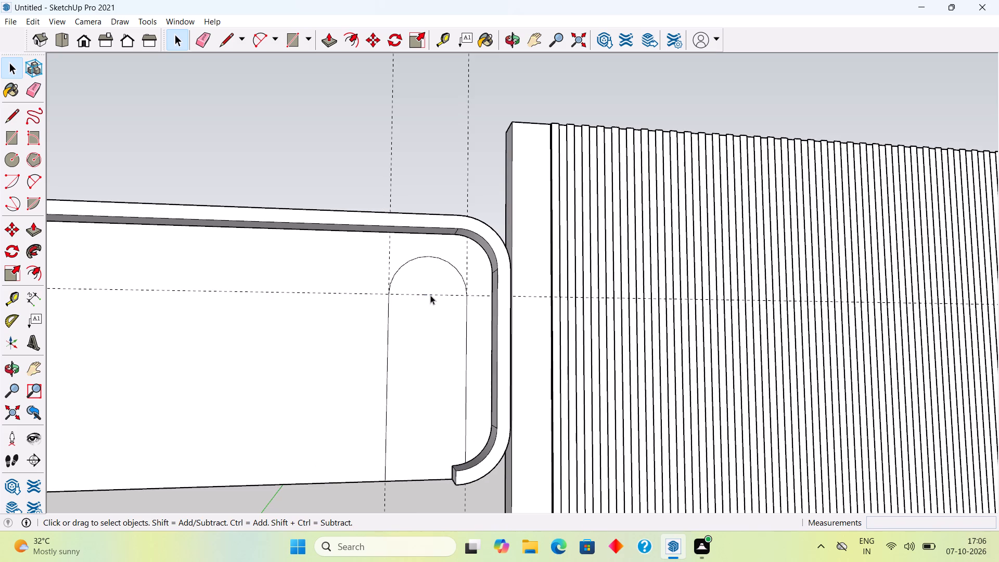
Push the arched face back through the panel's full 5/16" thickness to cut the doorway opening.
left_click(425, 329)
key("p")
left_click_drag(425, 329, 424, 320)
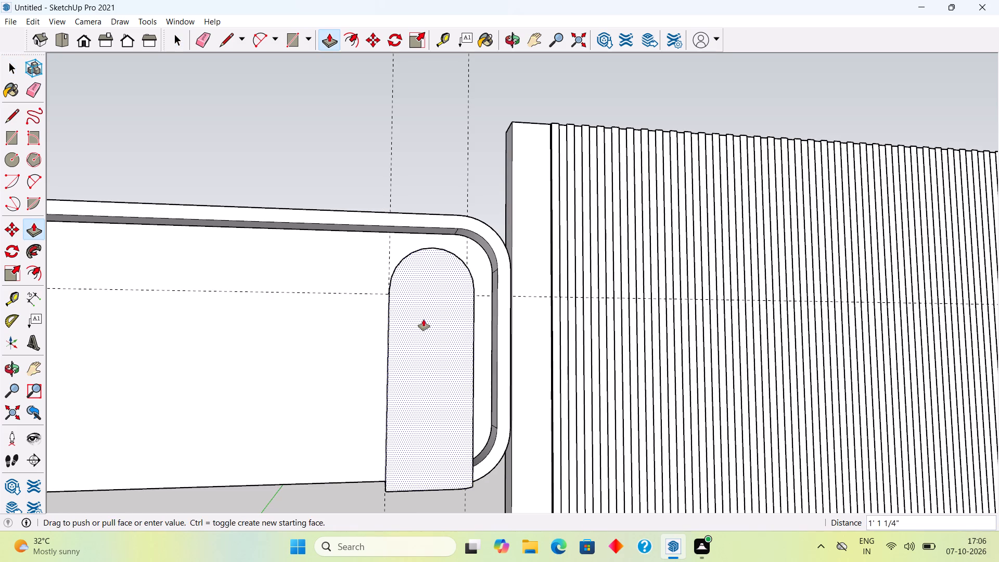
left_click_drag(424, 320, 430, 357)
key("space")
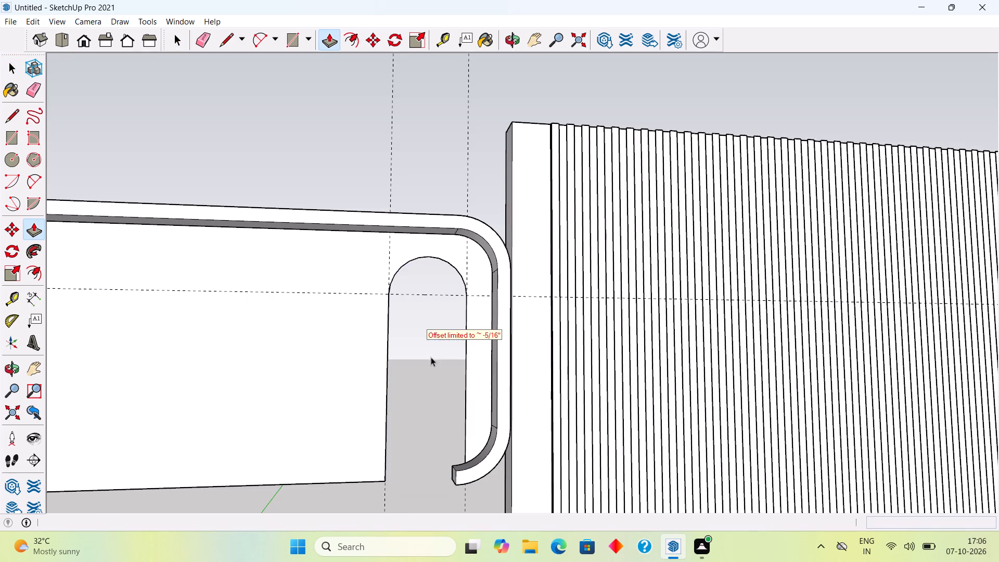
scroll(431, 357, "down", 8)
middle_click_drag(440, 366, 443, 381)
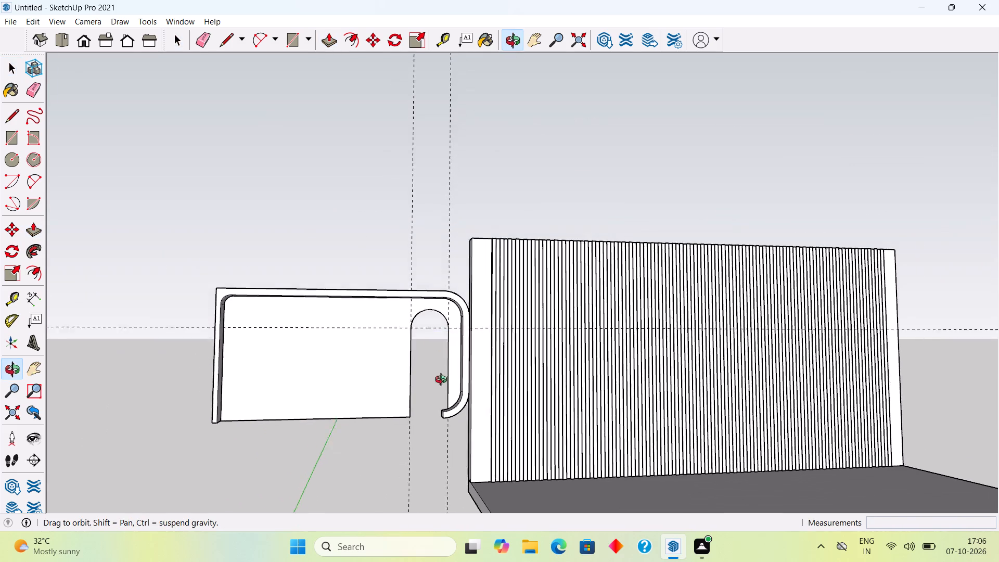
middle_click_drag(443, 381, 369, 479)
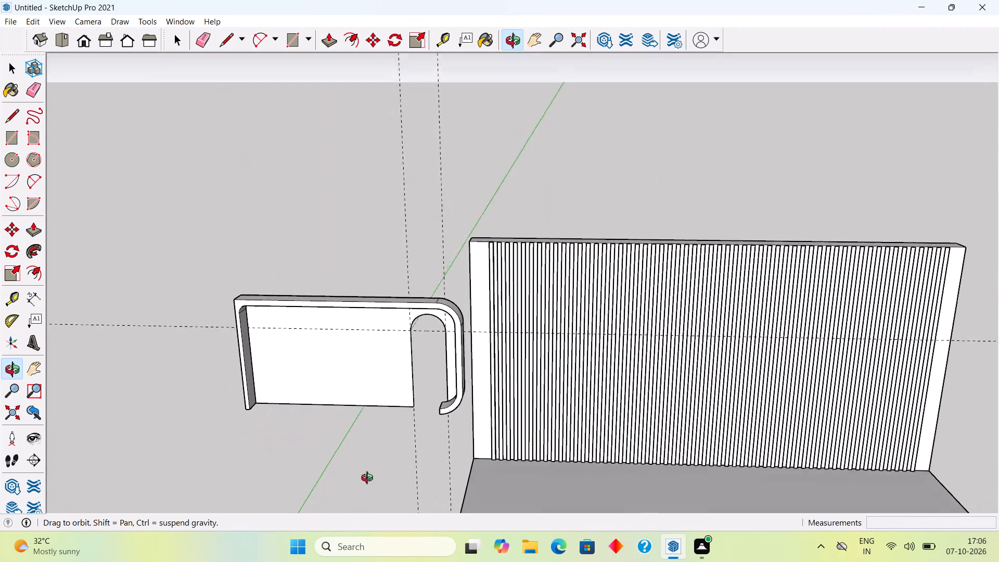
Group the backing panel with its arched doorway opening, including all its faces and edges.
middle_click_drag(369, 479, 369, 464)
scroll(372, 427, "down", 4)
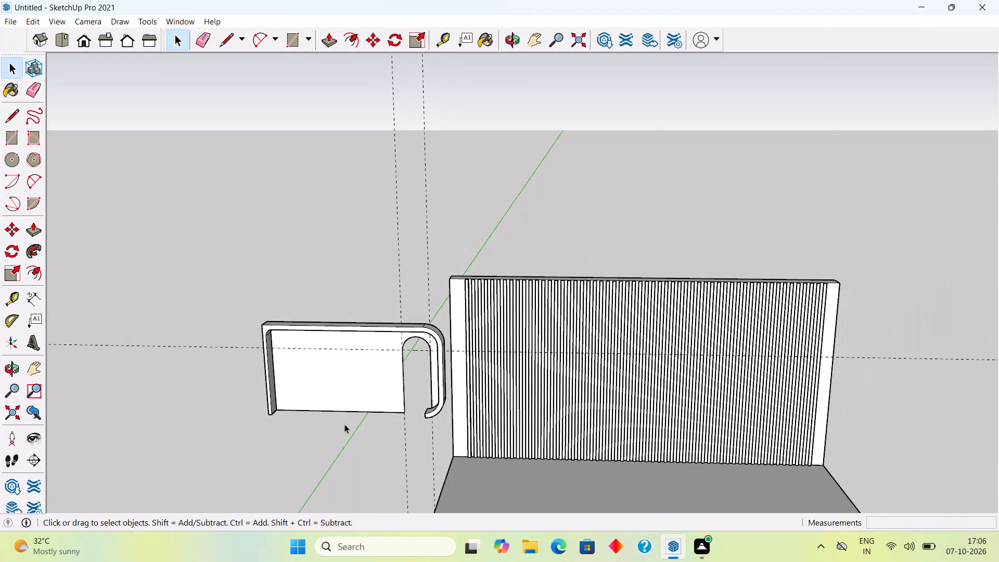
double_click(365, 397)
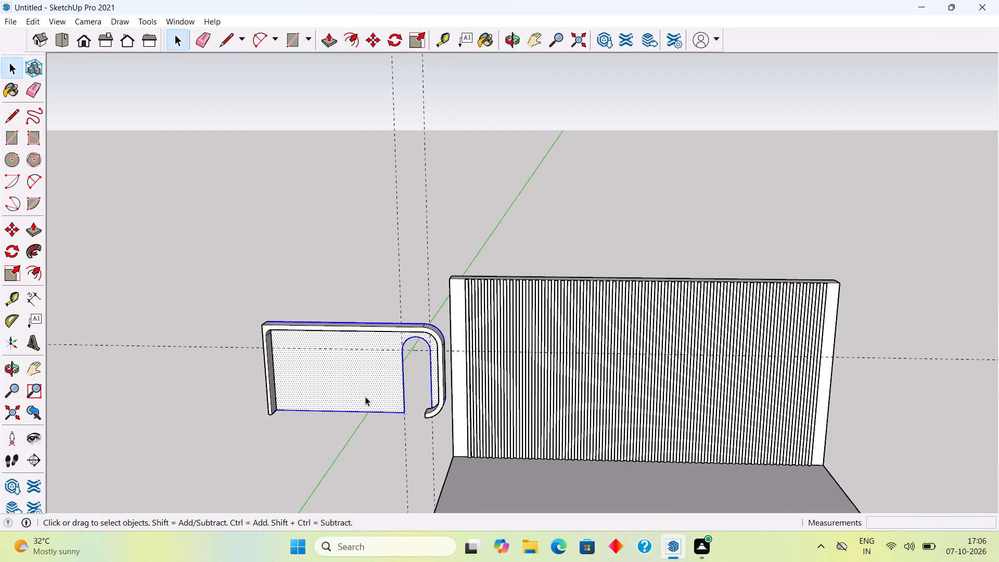
left_click(365, 397)
right_click(365, 397)
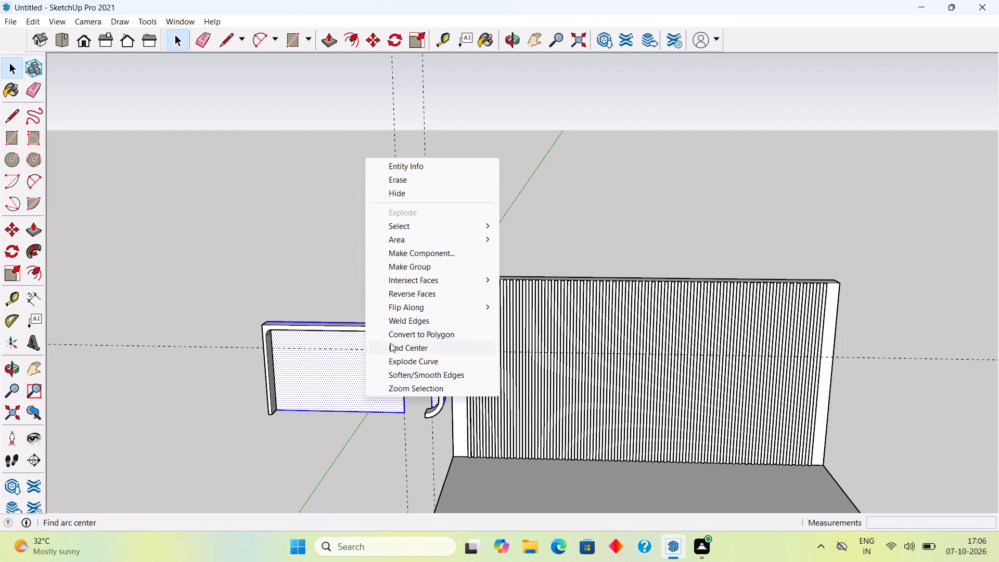
left_click(407, 266)
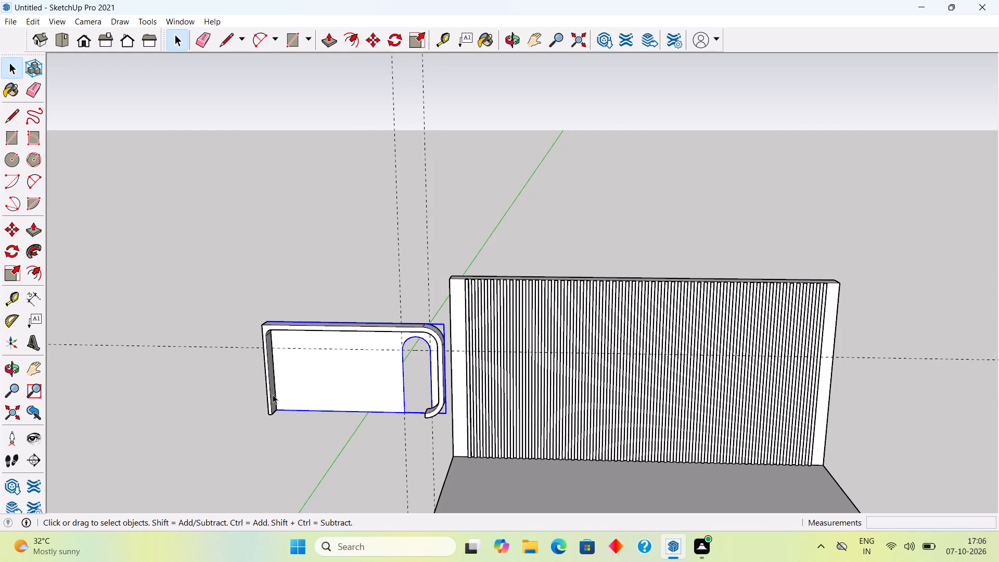
Group the rounded frame together with the backing panel group as one object.
left_click(273, 394, "shift")
right_click(279, 392)
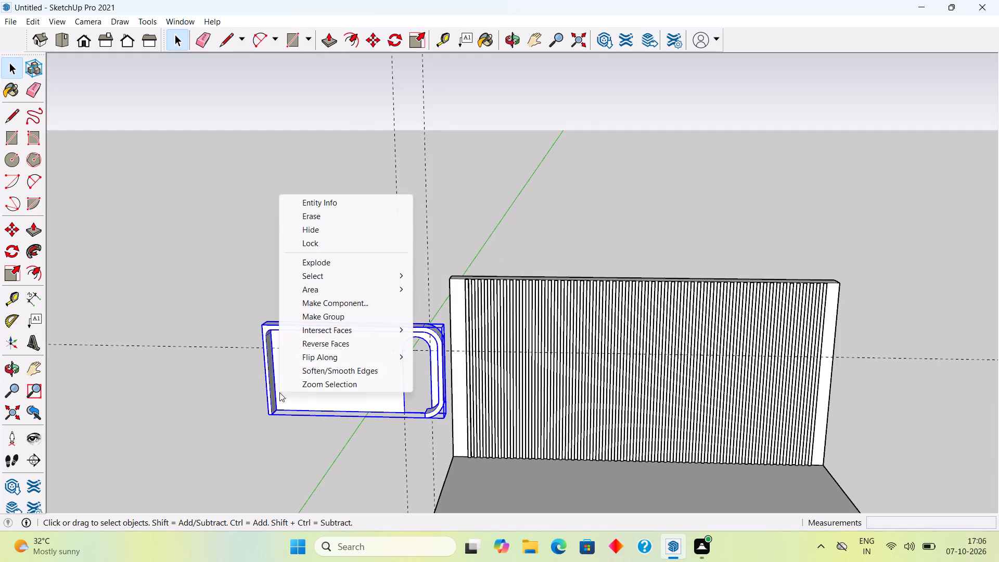
left_click(327, 316)
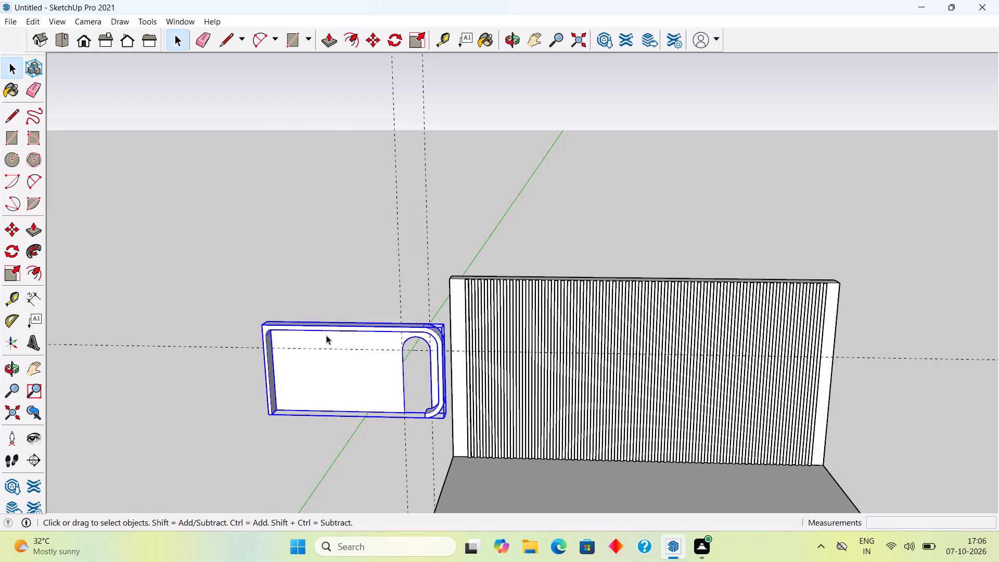
Delete all the guides in the model.
middle_click_drag(436, 370, 985, 344)
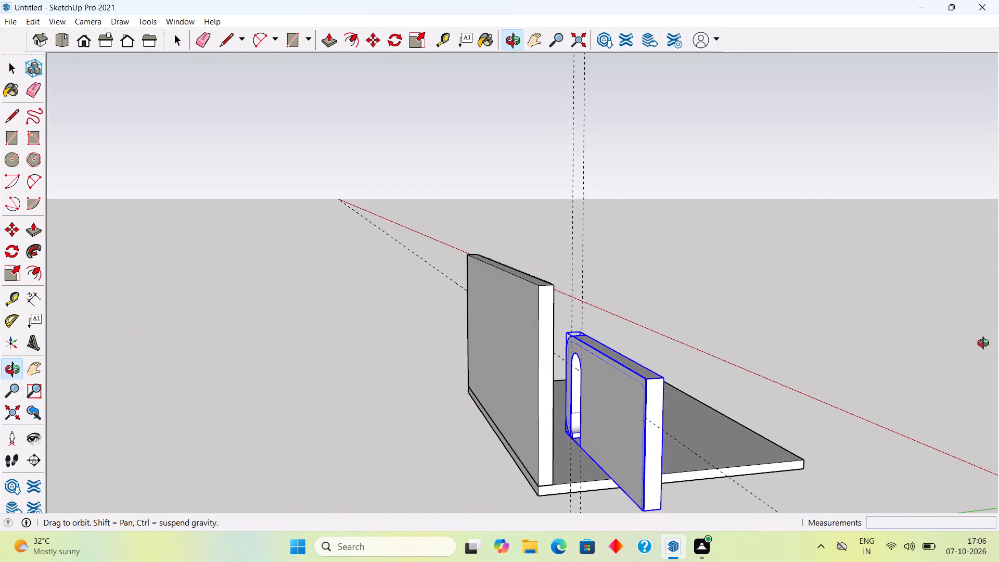
middle_click_drag(985, 344, 479, 396)
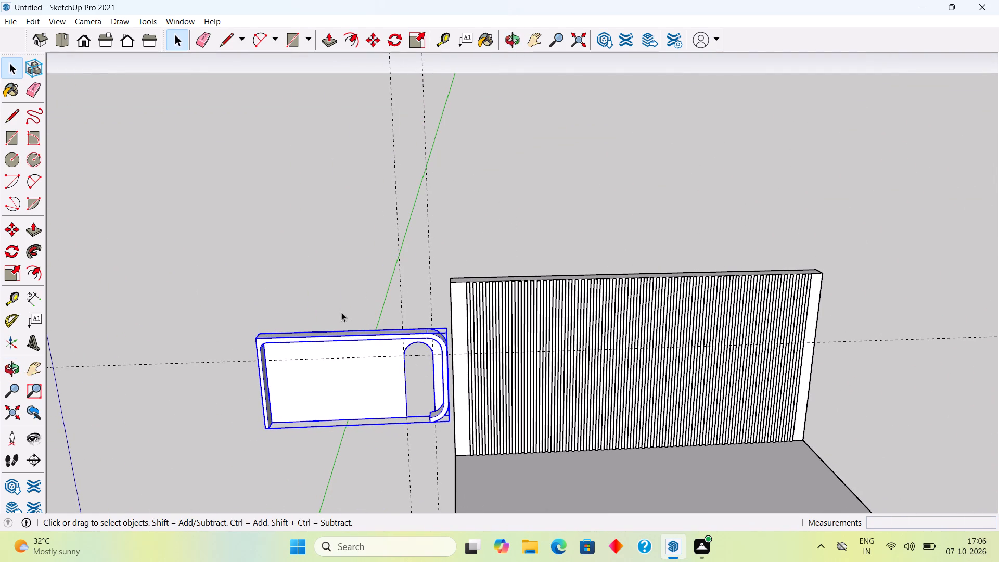
left_click(23, 20)
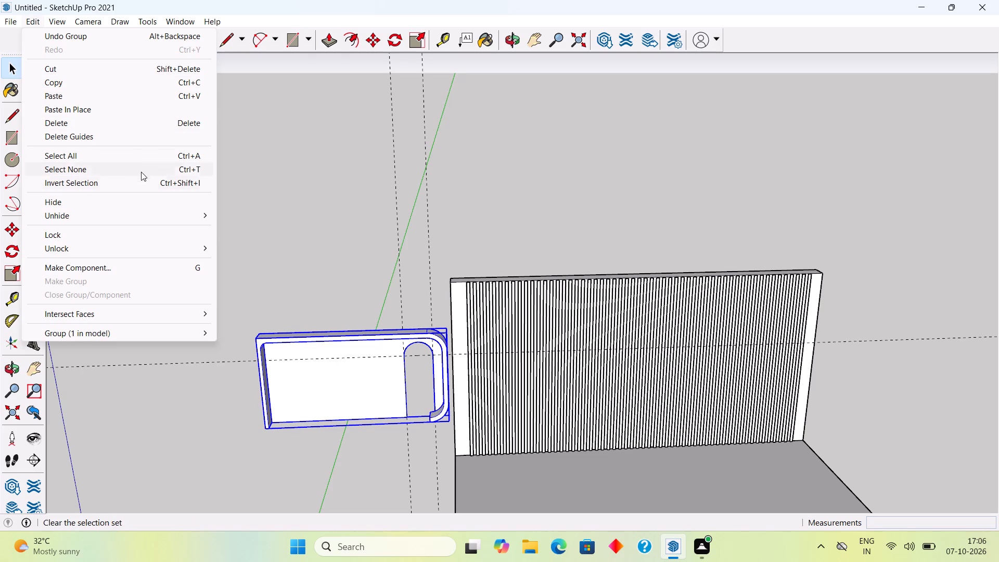
left_click(121, 131)
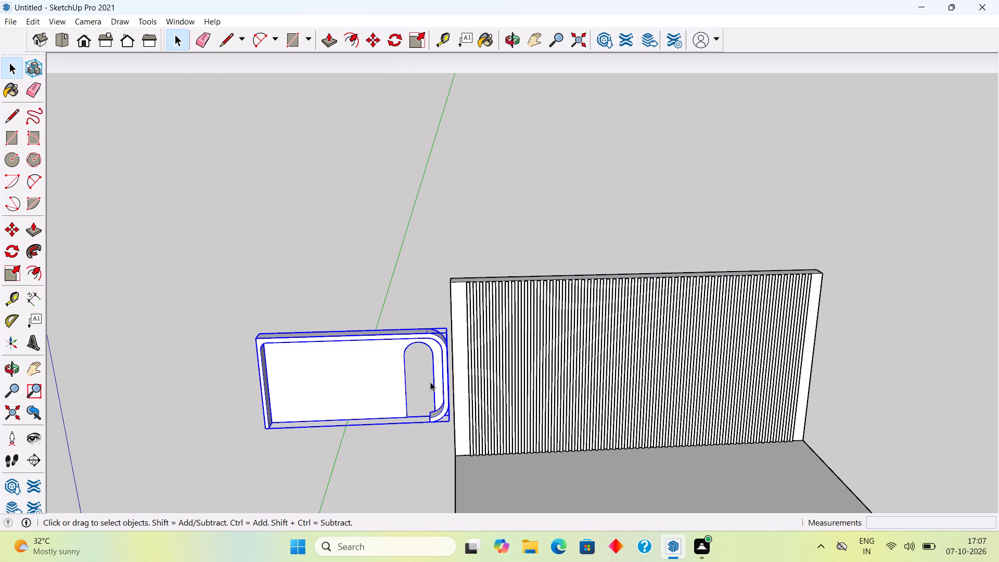
Move the frame and panel group about 14' 4" along the red axis, in front of the vertical-strip wall.
scroll(495, 416, "down", 4)
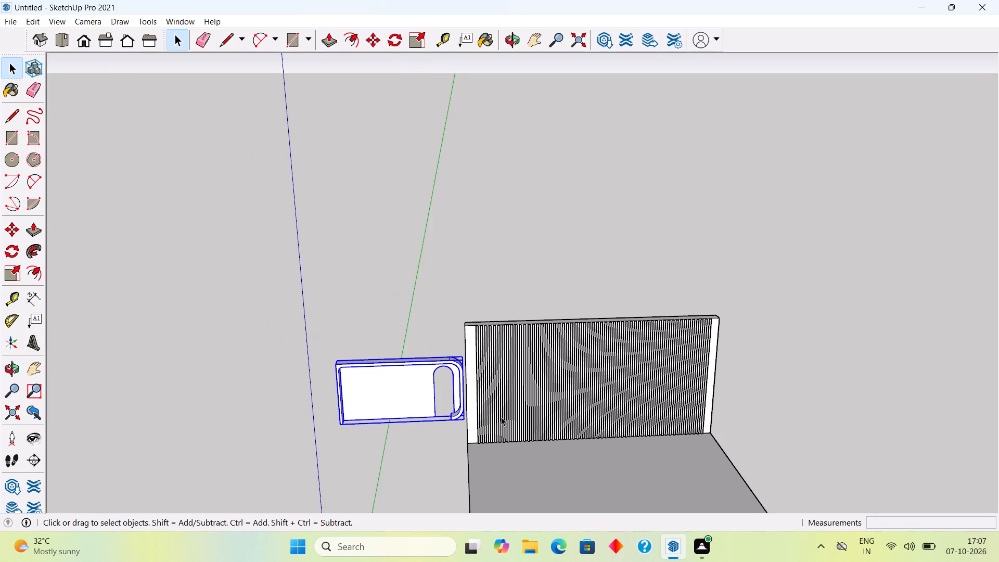
scroll(501, 417, "down", 5)
middle_click_drag(618, 411, 549, 385)
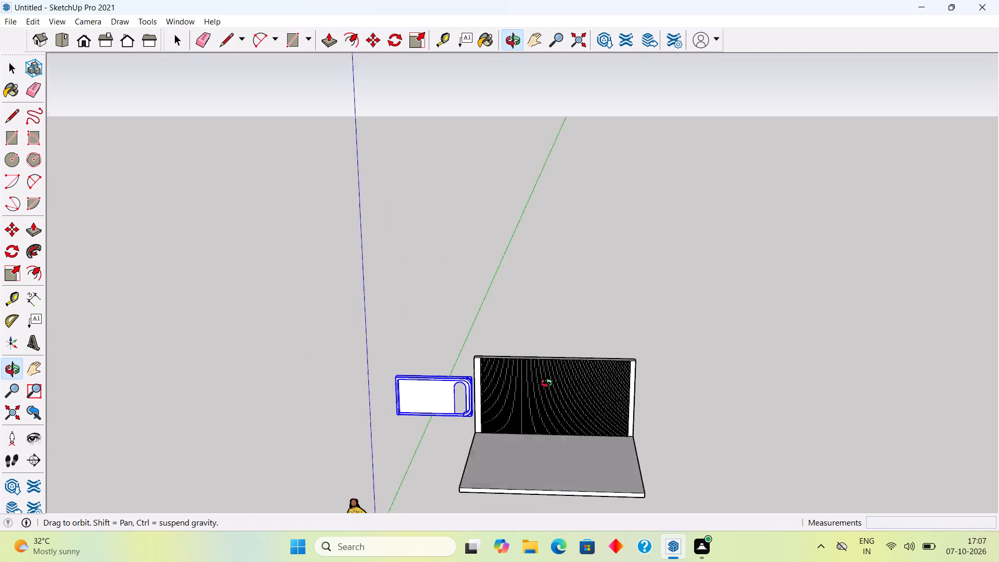
middle_click_drag(549, 385, 572, 368)
scroll(425, 388, "up", 5)
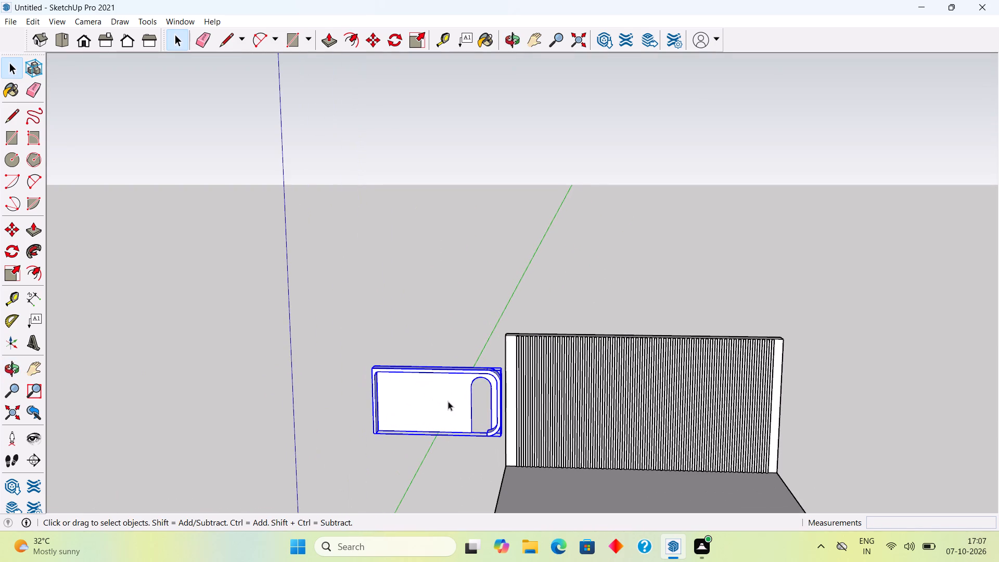
left_click(448, 401)
left_click(331, 324)
left_click(444, 395)
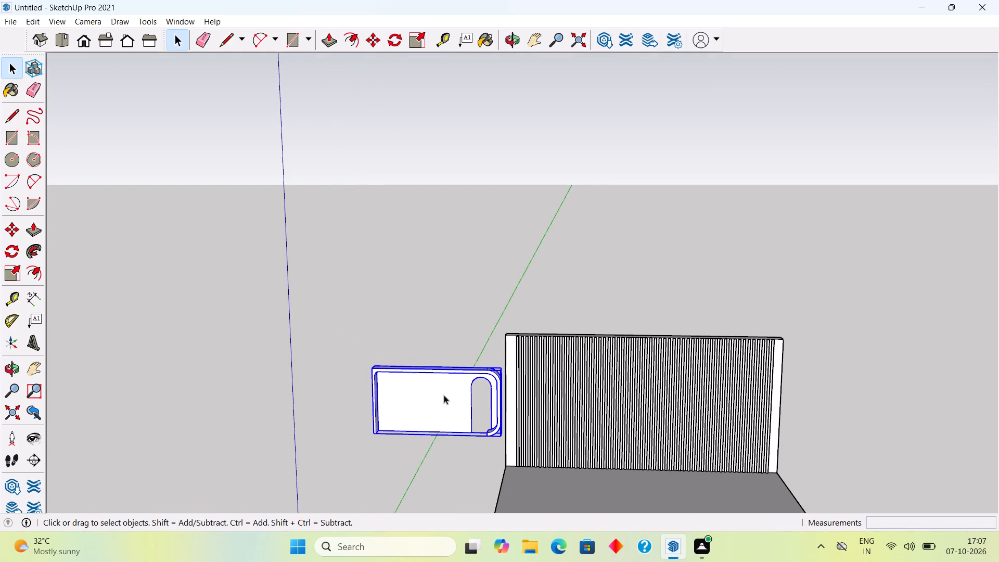
key("m")
left_click(444, 395)
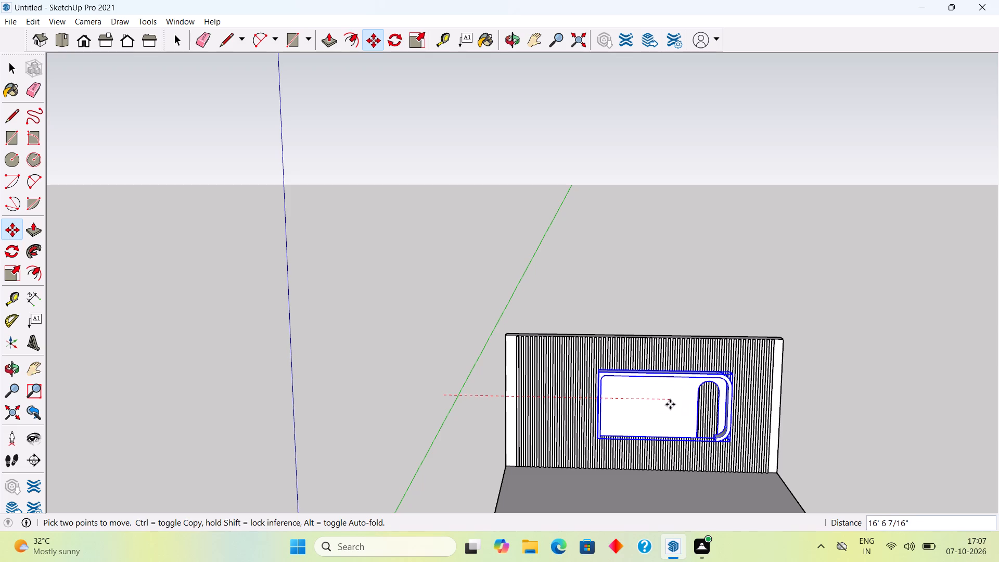
left_click(639, 404)
key("space")
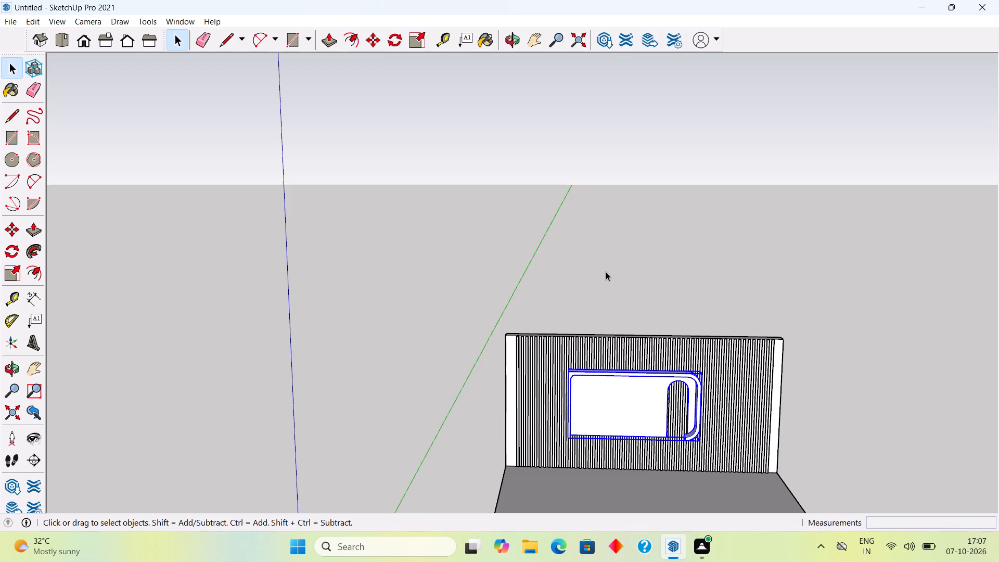
left_click(606, 271)
Move the frame and panel group about 5 7/8" back by its rear bottom corner, flush against the wall's vertical strips.
middle_click_drag(613, 374, 930, 387)
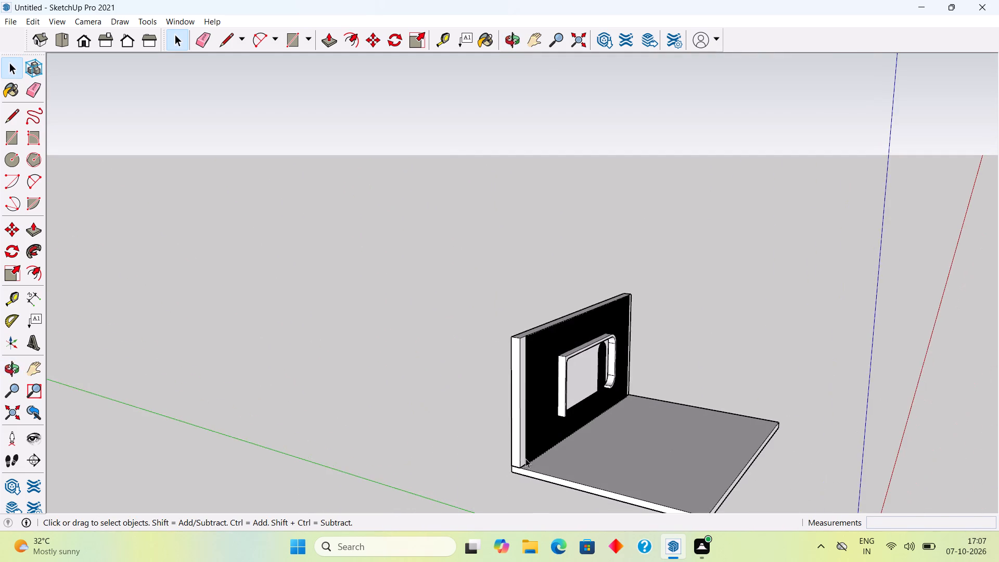
scroll(525, 458, "up", 13)
scroll(485, 362, "up", 1)
middle_click_drag(485, 362, 556, 365)
scroll(658, 366, "up", 3)
left_click(647, 367)
scroll(647, 367, "up", 2)
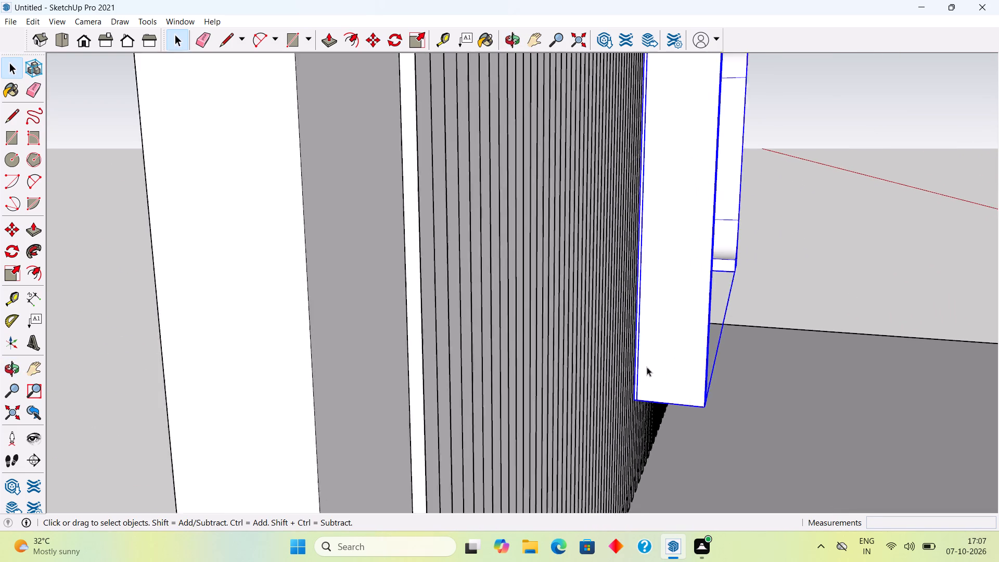
scroll(647, 367, "up", 6)
key("m")
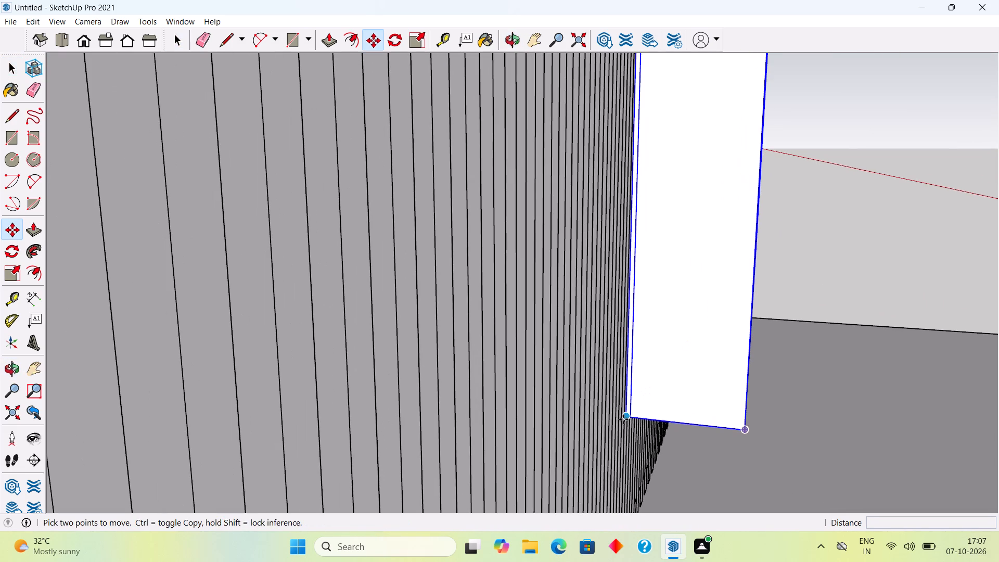
left_click(623, 419)
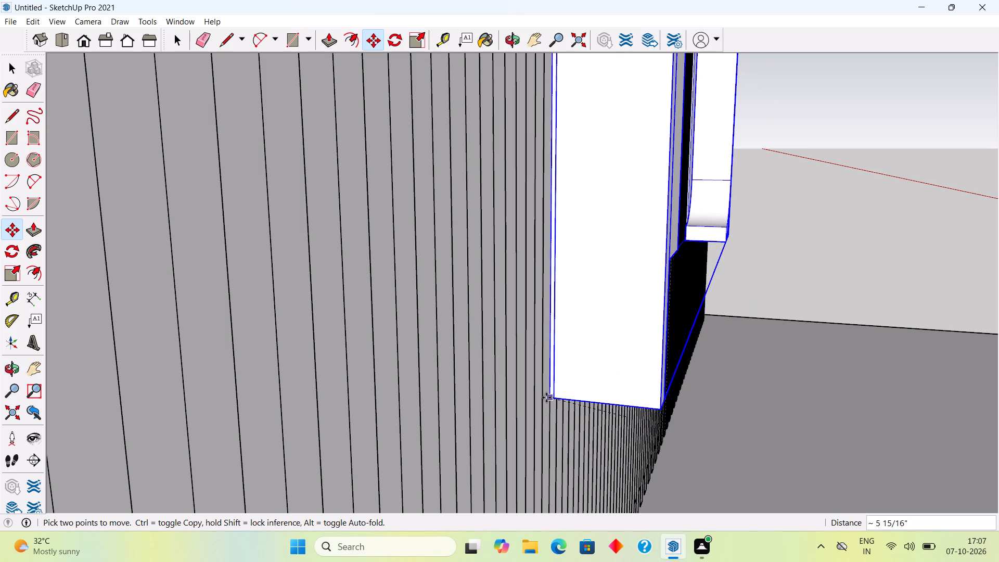
left_click(547, 403)
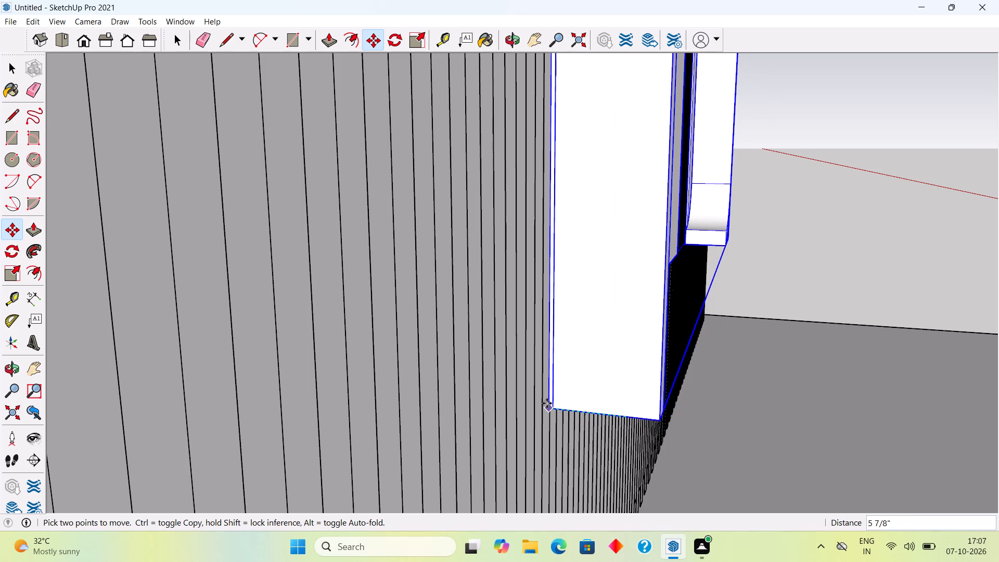
key("space")
scroll(554, 404, "down", 14)
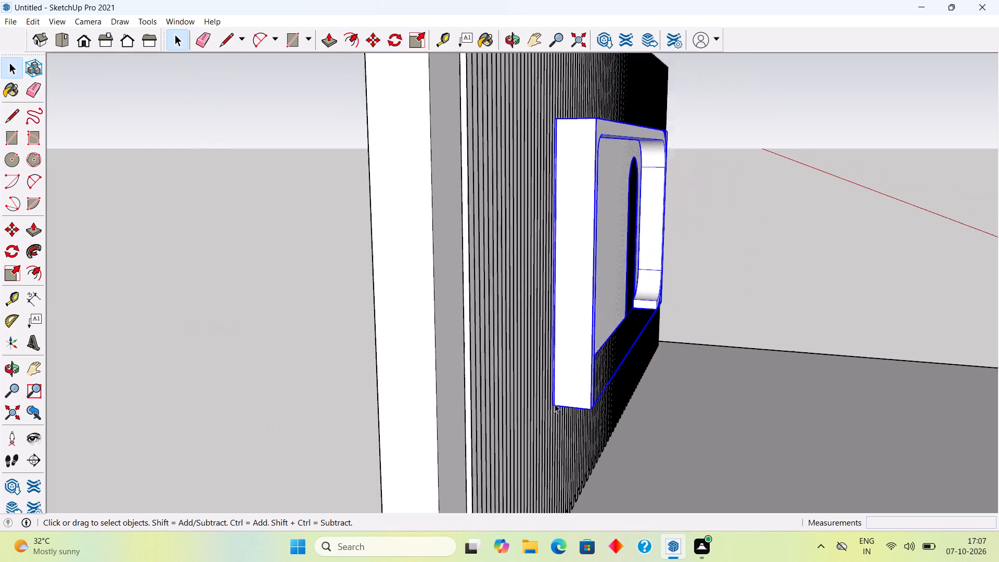
scroll(555, 404, "down", 2)
left_click(343, 374)
Examine the mounted frame and the vertical strips around it from several angles.
middle_click_drag(611, 367, 207, 362)
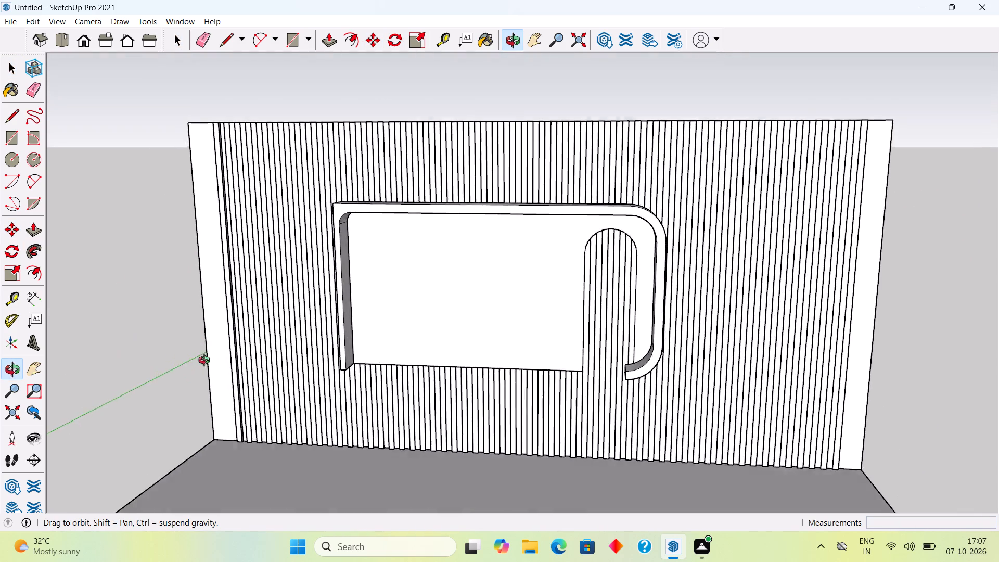
middle_click_drag(207, 362, 265, 364)
scroll(254, 322, "down", 1)
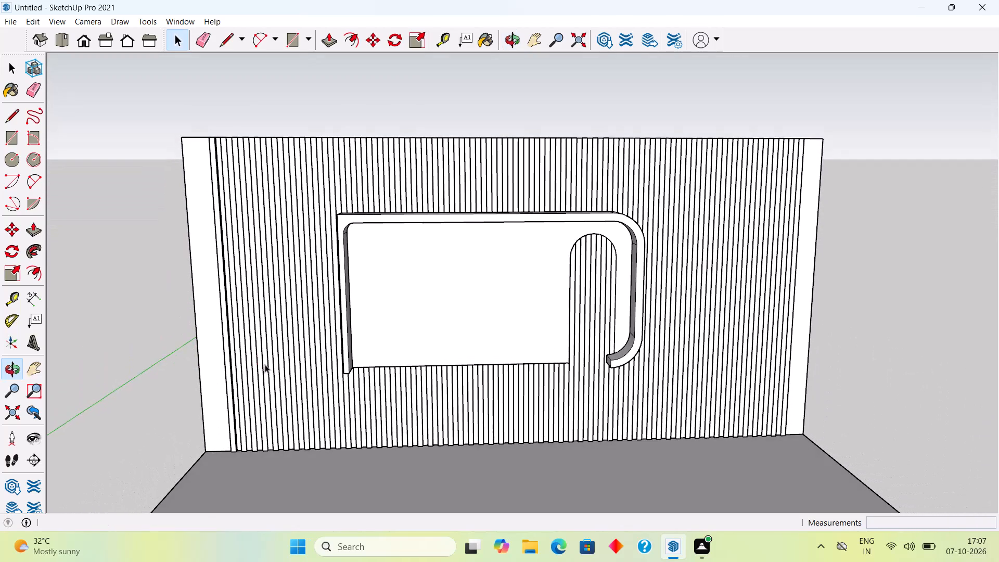
scroll(265, 364, "down", 1)
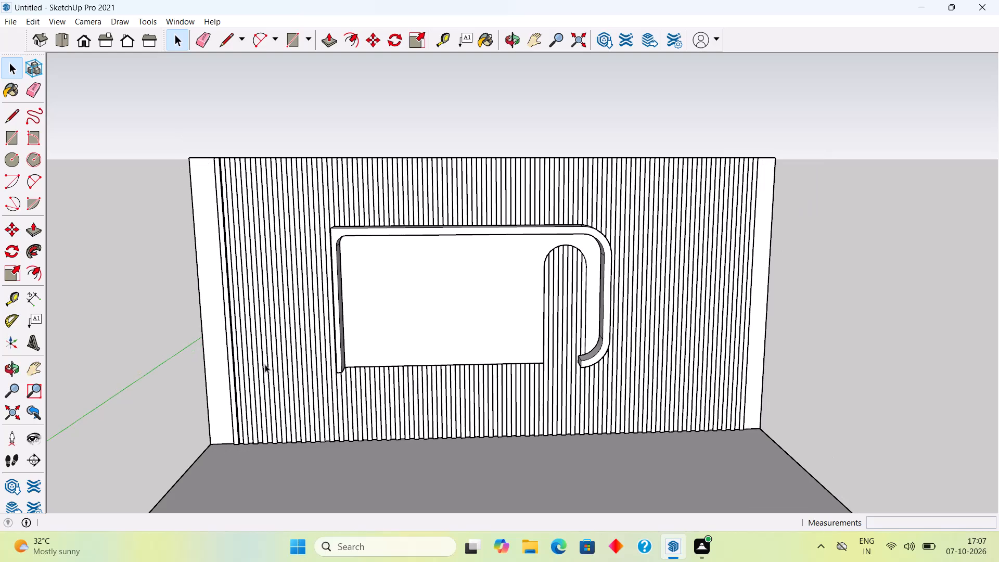
middle_click_drag(330, 352, 460, 350)
middle_click_drag(347, 357, 384, 358)
left_click(312, 356)
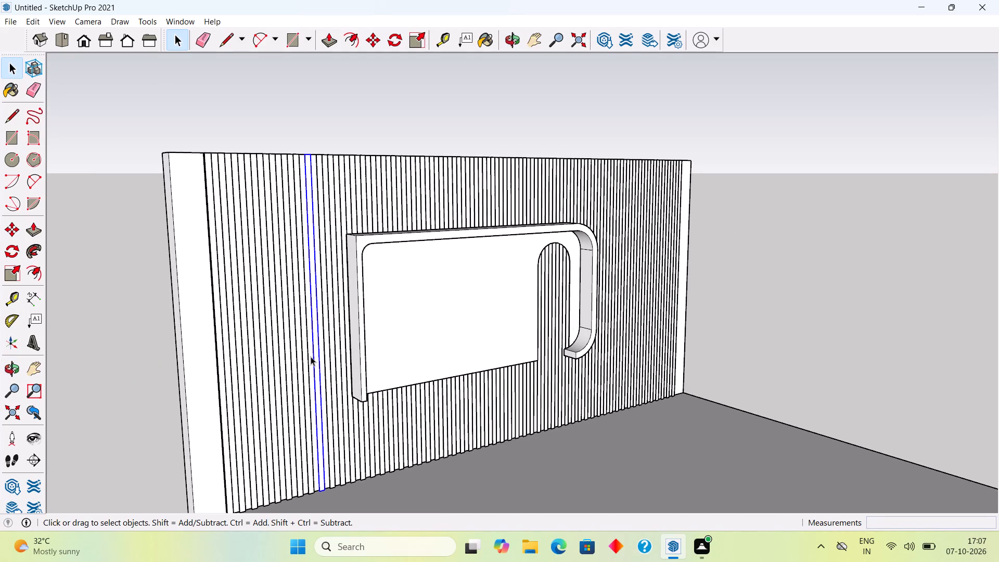
scroll(311, 356, "up", 1)
scroll(311, 356, "down", 2)
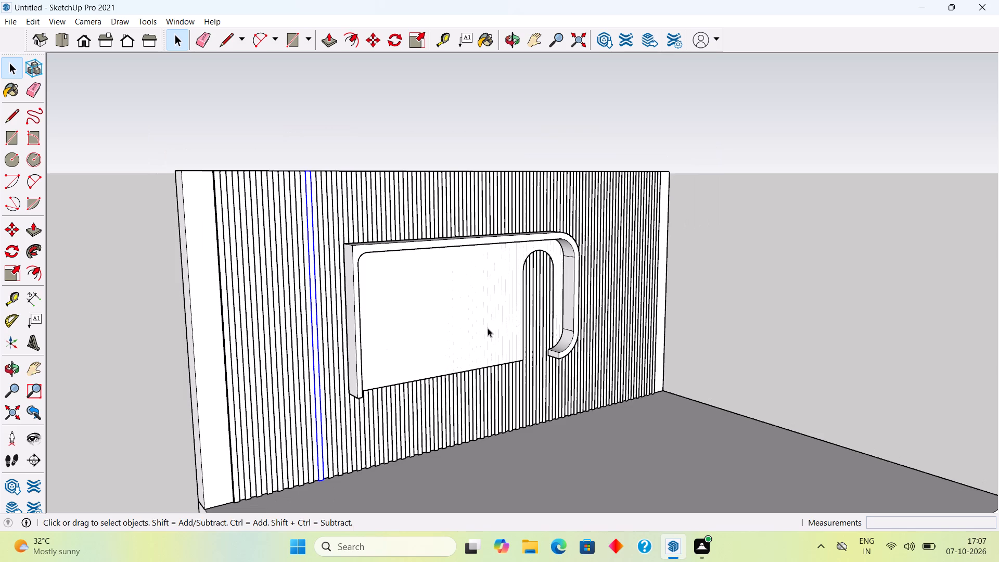
middle_click_drag(650, 303, 535, 310)
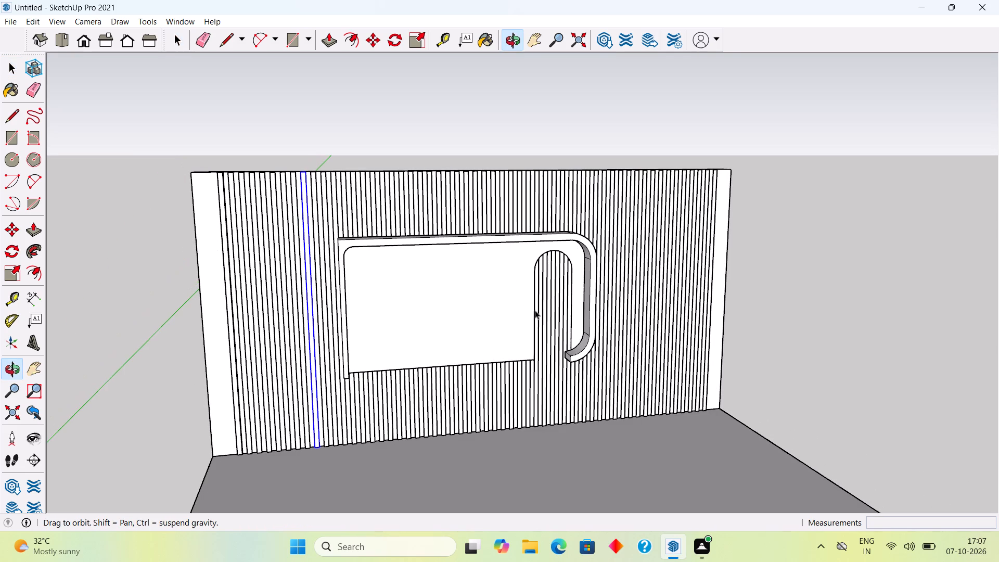
scroll(667, 273, "up", 5)
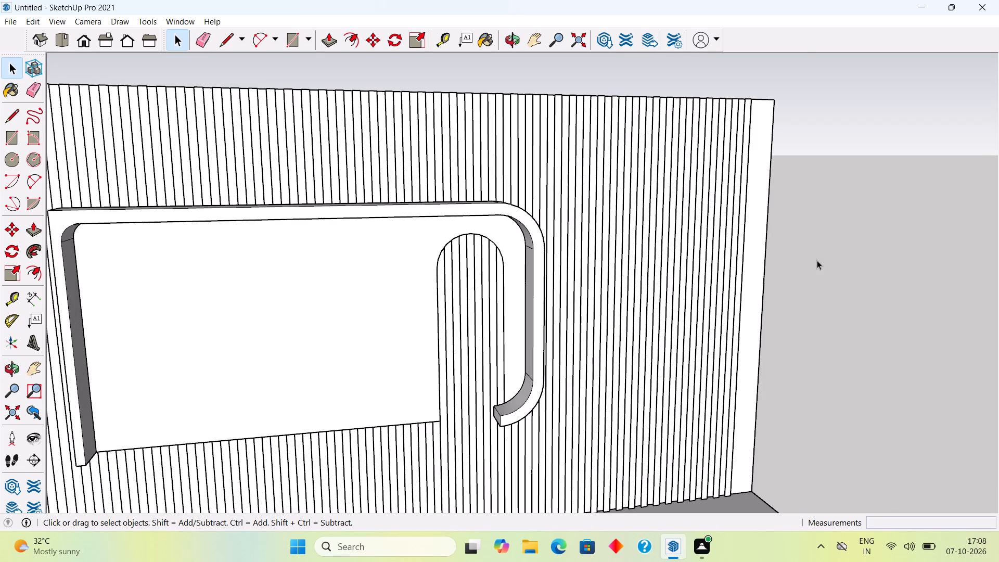
left_click(817, 260)
middle_click_drag(667, 294, 470, 315)
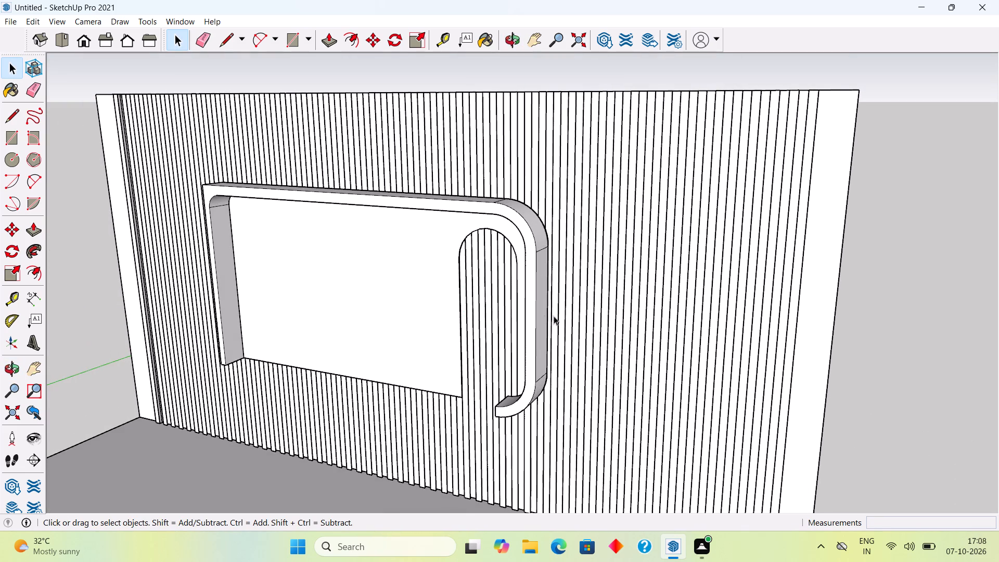
left_click(560, 324)
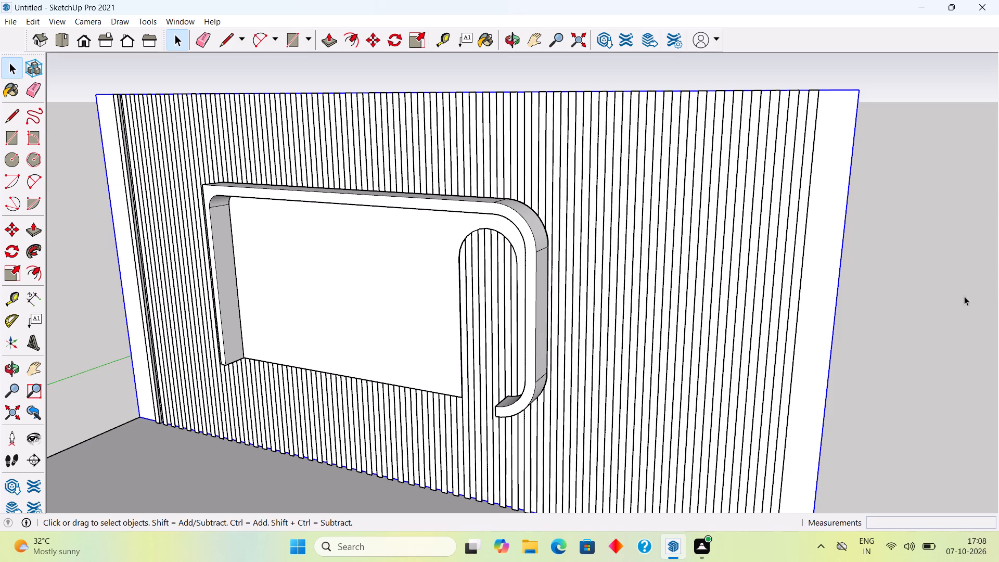
left_click(951, 303)
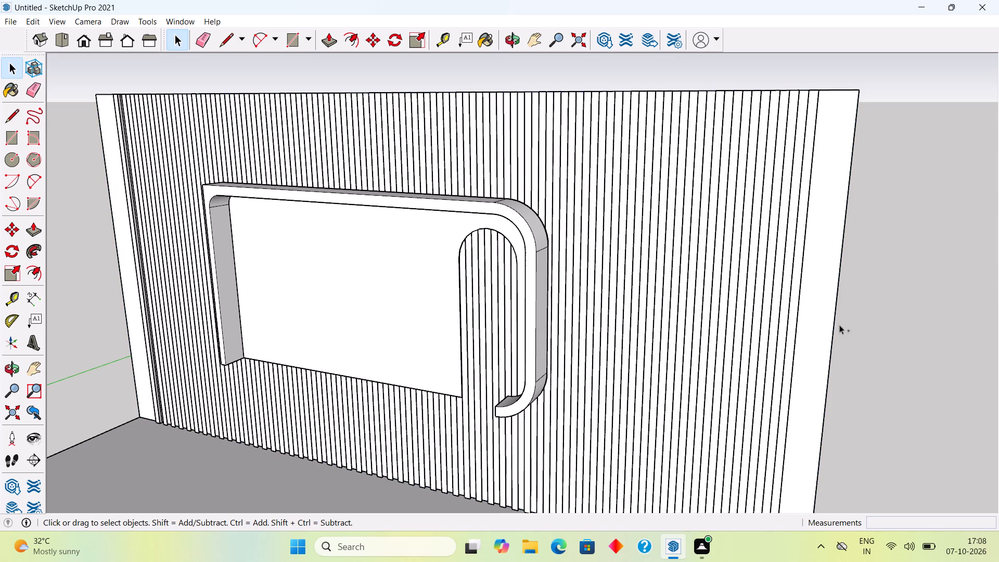
Delete the vertical strips between the rounded frame's curved end and the far end of the wall, leaving that section plain.
left_click(786, 322, "ctrl")
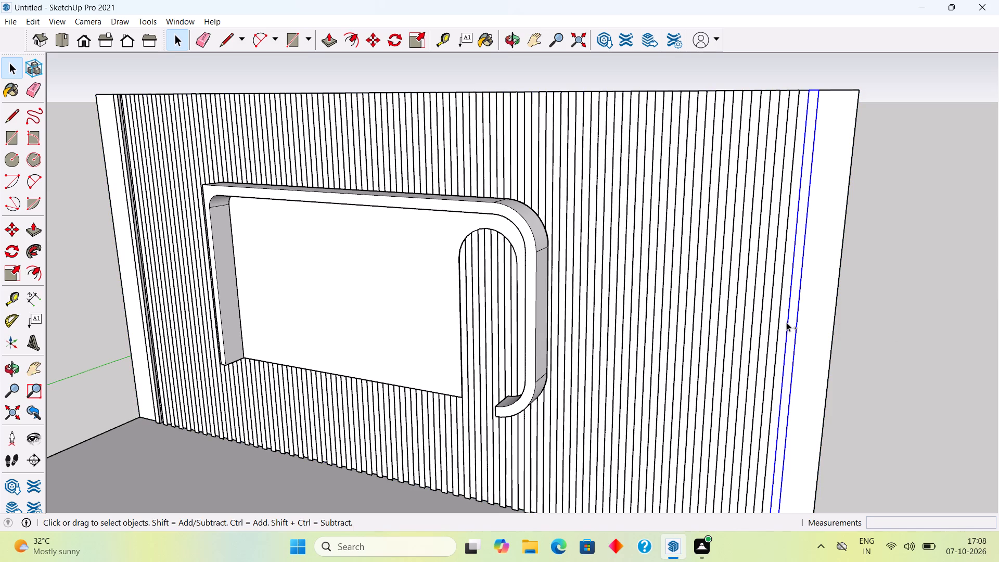
left_click(778, 325, "ctrl")
left_click(759, 326, "ctrl")
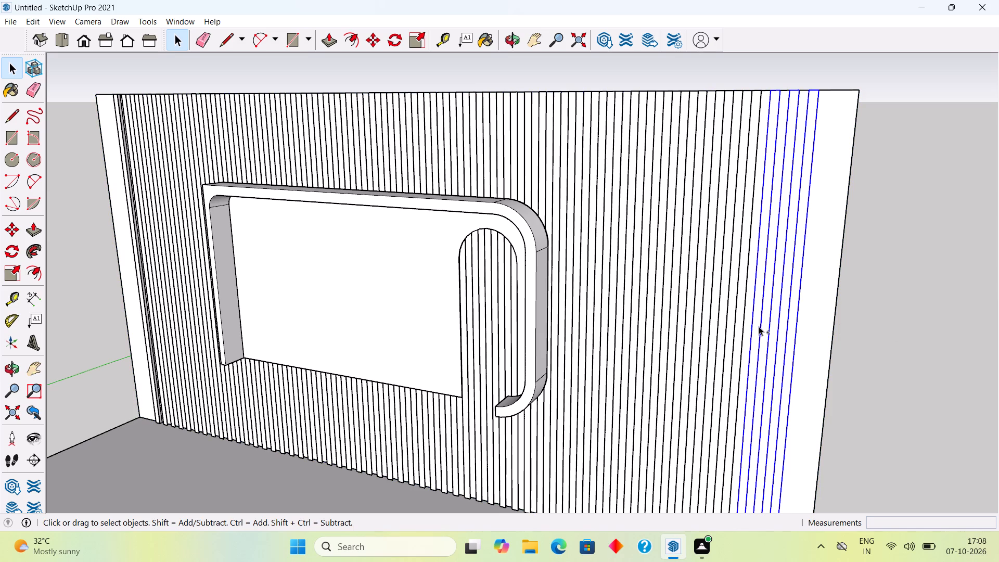
left_click(739, 334, "ctrl")
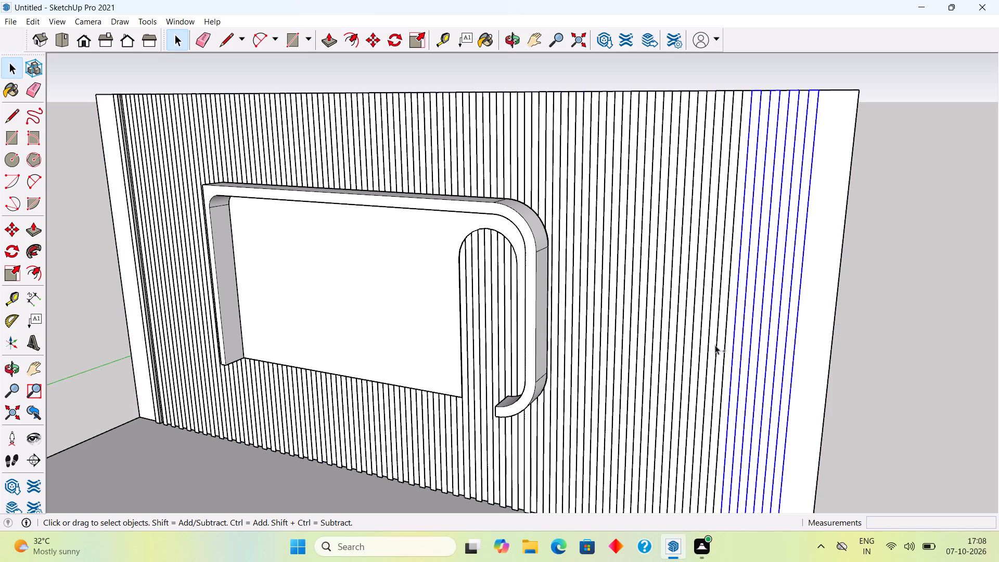
left_click(720, 344, "ctrl")
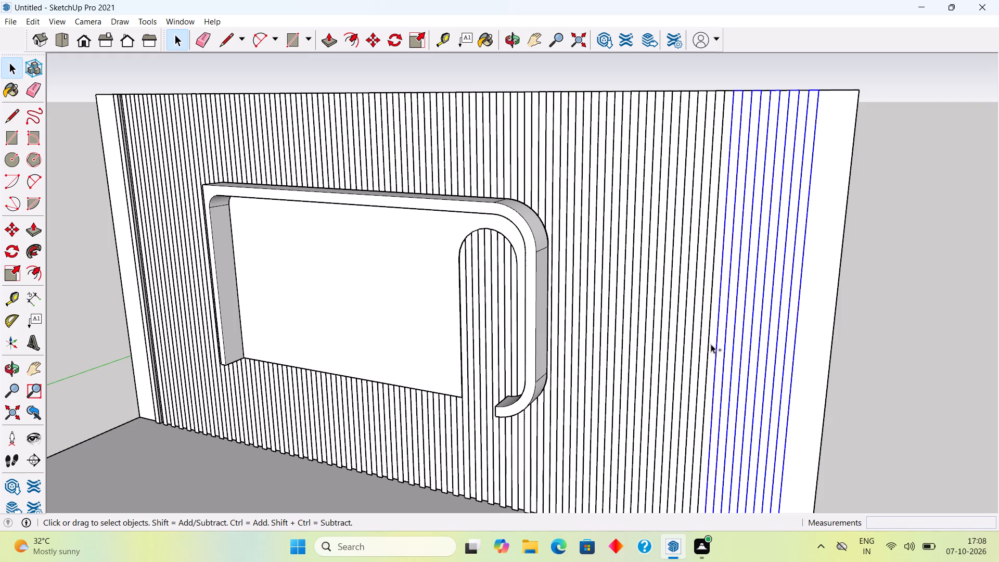
left_click(707, 347, "ctrl")
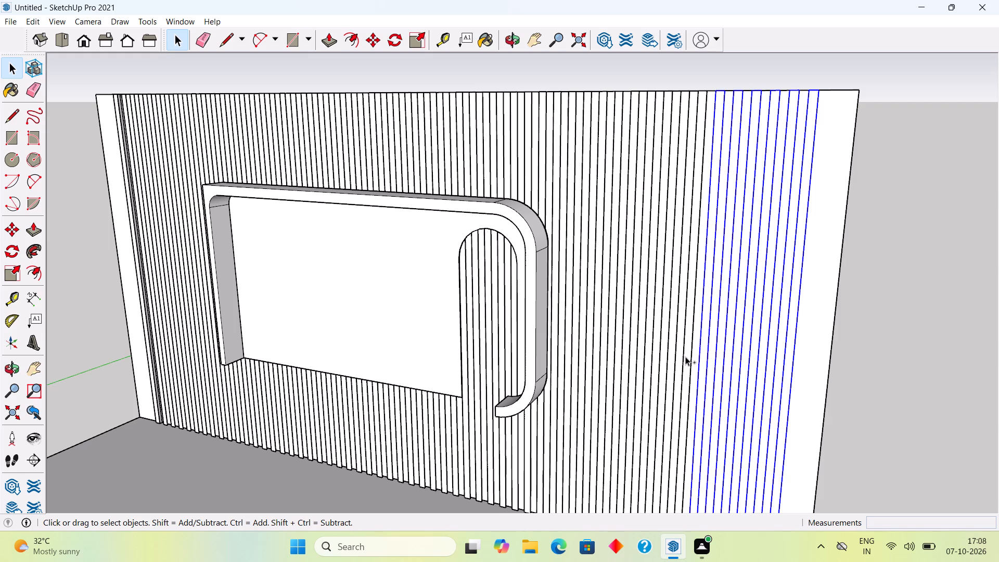
left_click(685, 356, "ctrl")
left_click(671, 353, "ctrl")
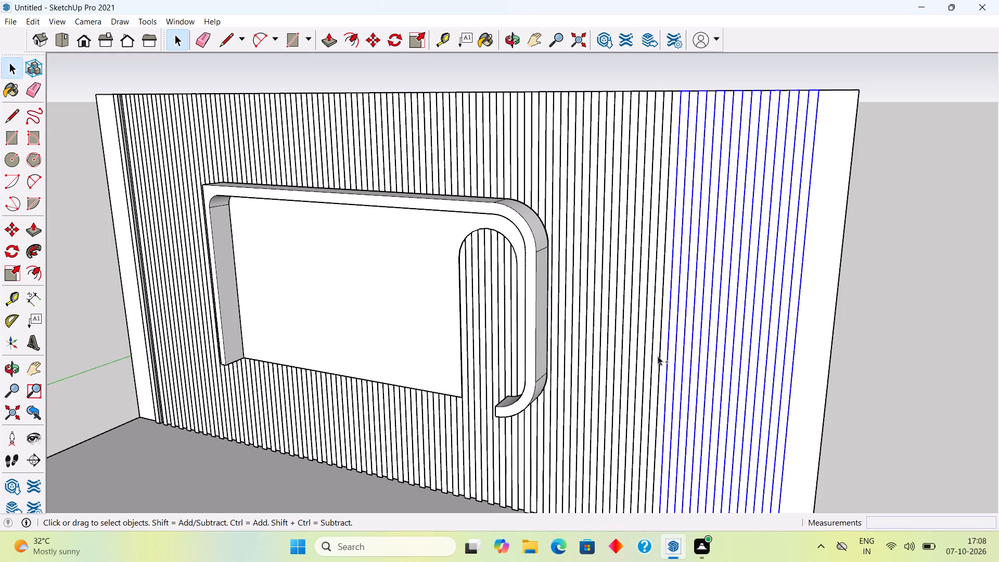
left_click(658, 356, "ctrl")
left_click(643, 353, "ctrl")
left_click(625, 347, "ctrl")
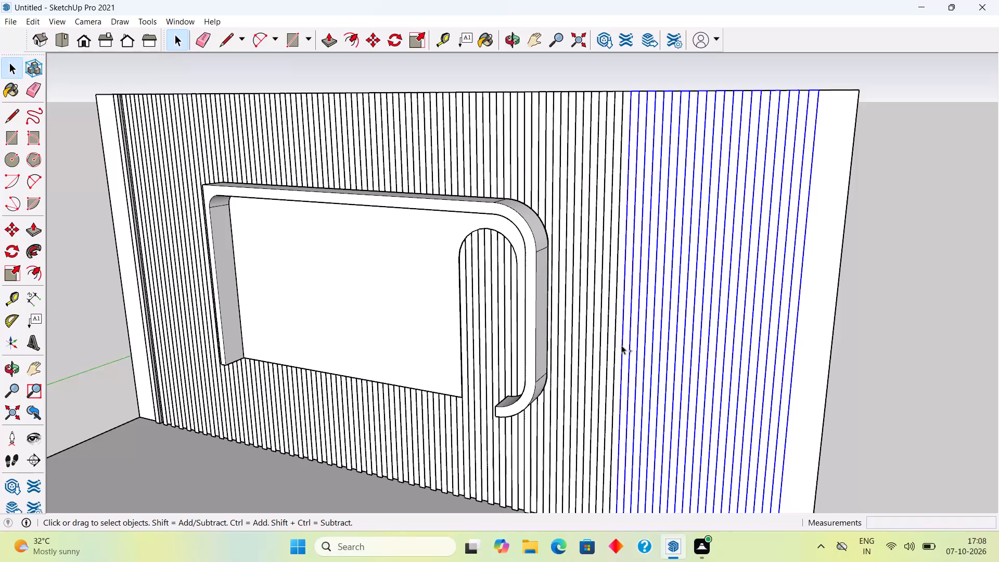
left_click(614, 344, "ctrl")
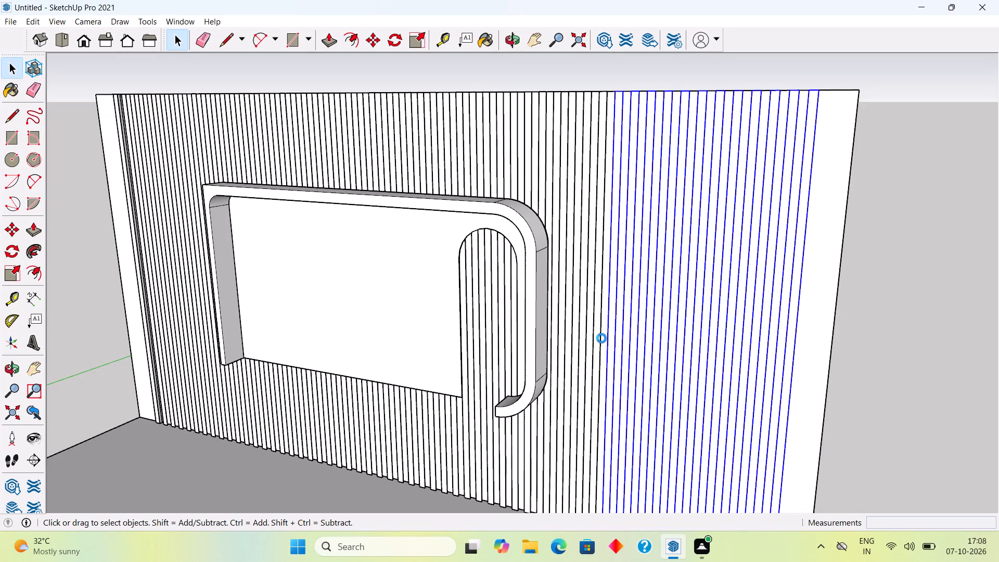
left_click(601, 338, "ctrl")
left_click(585, 333, "ctrl")
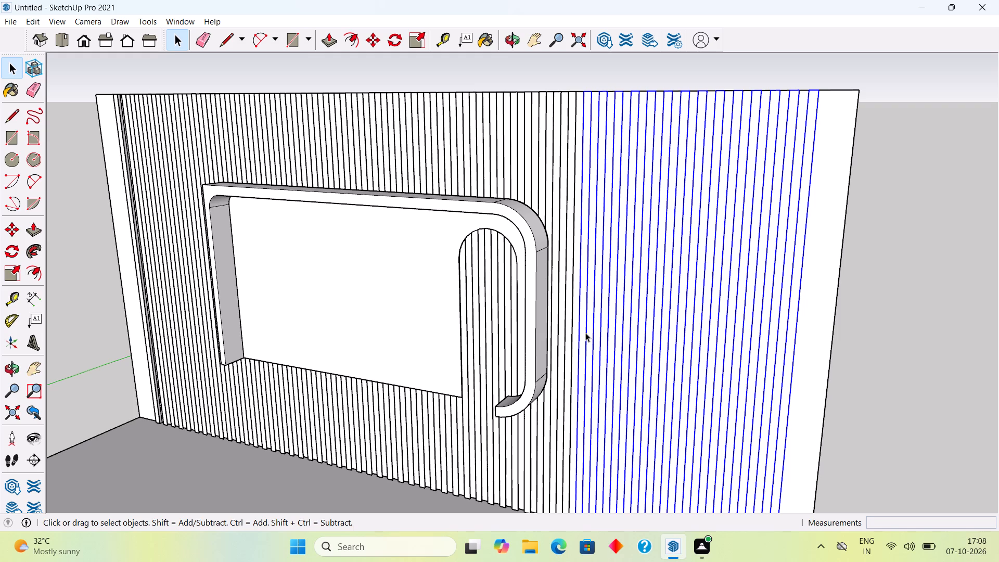
key("Delete")
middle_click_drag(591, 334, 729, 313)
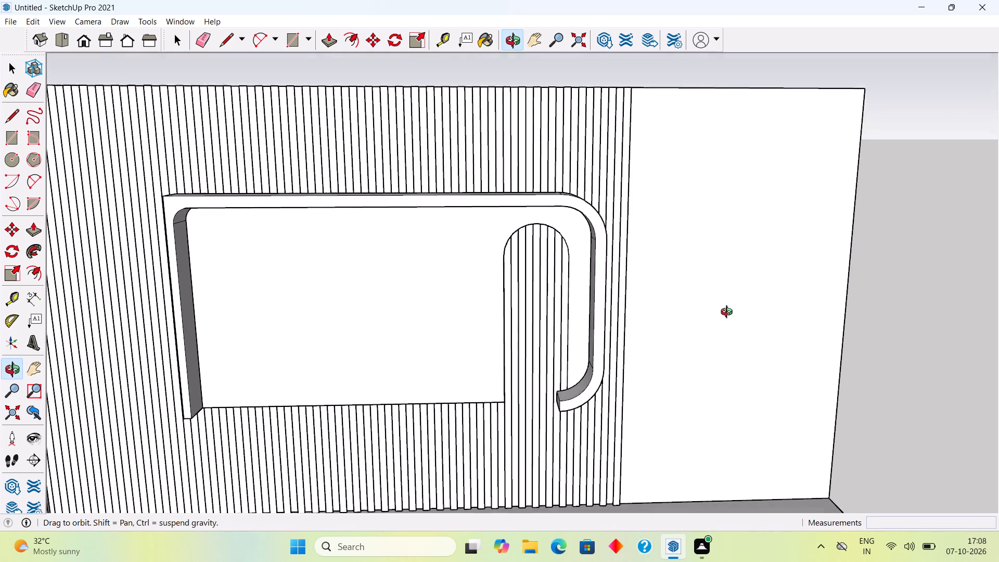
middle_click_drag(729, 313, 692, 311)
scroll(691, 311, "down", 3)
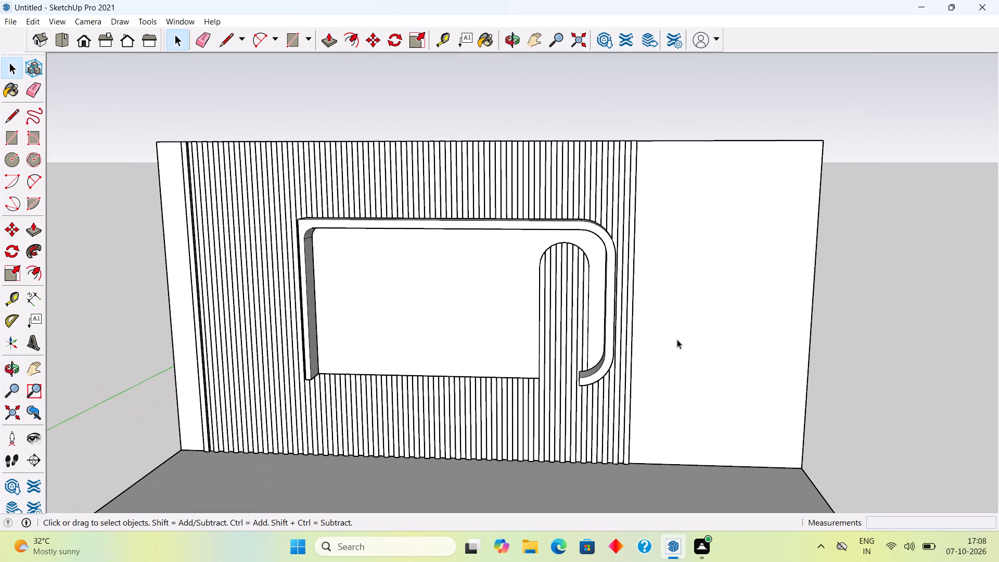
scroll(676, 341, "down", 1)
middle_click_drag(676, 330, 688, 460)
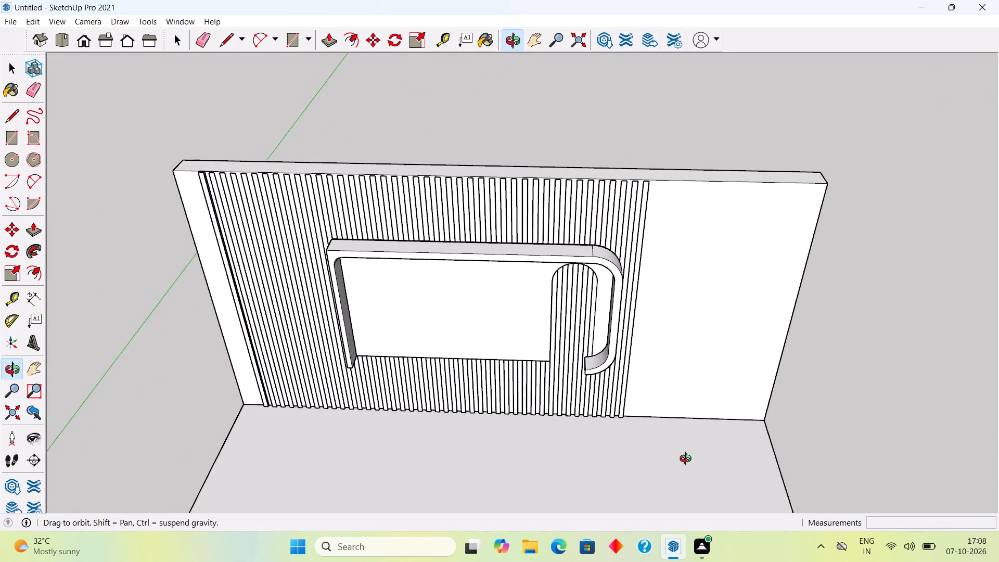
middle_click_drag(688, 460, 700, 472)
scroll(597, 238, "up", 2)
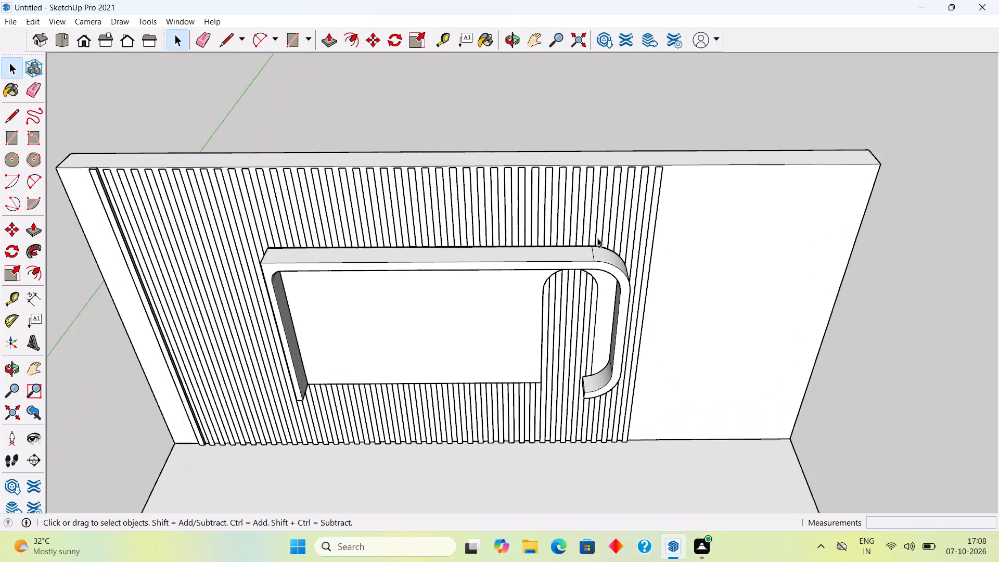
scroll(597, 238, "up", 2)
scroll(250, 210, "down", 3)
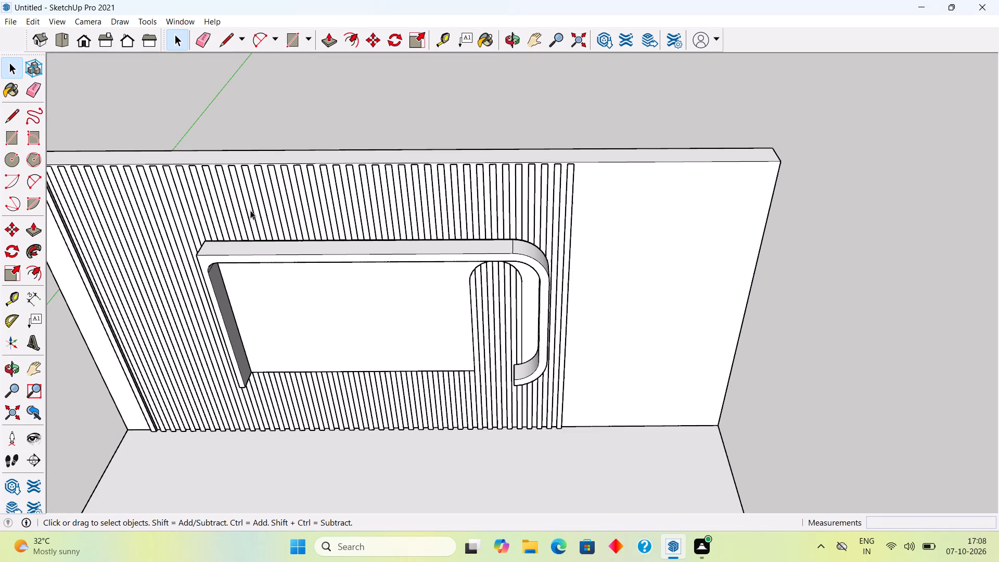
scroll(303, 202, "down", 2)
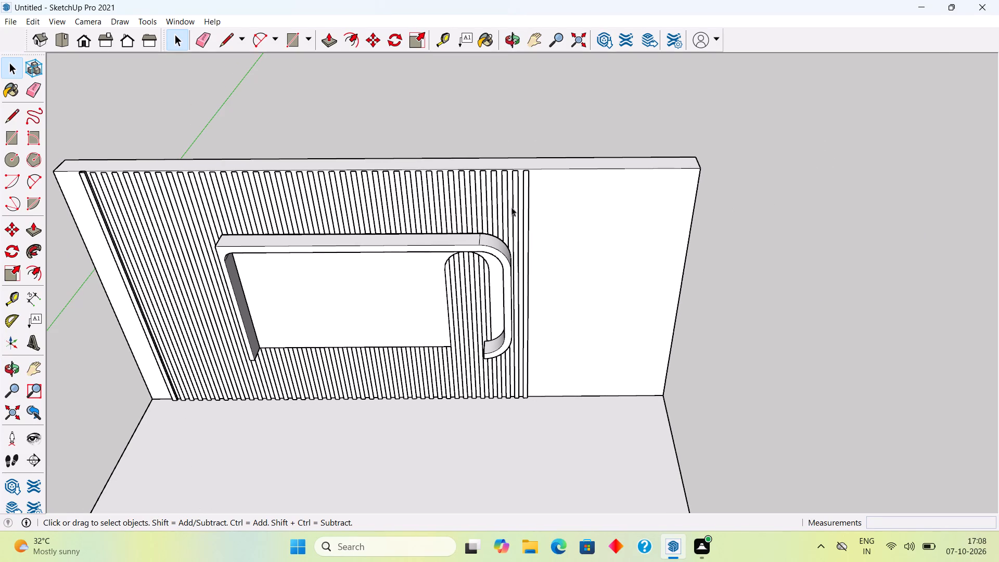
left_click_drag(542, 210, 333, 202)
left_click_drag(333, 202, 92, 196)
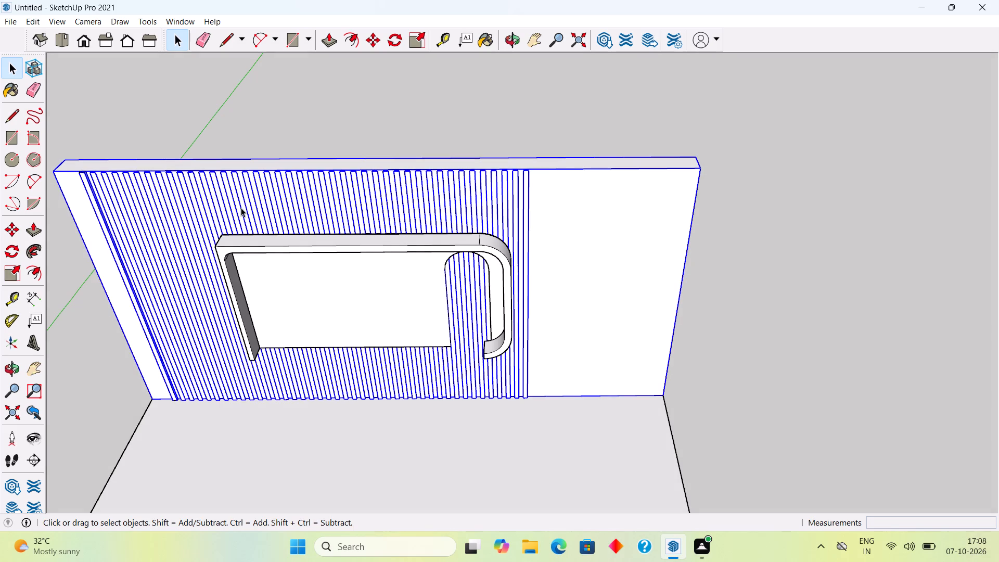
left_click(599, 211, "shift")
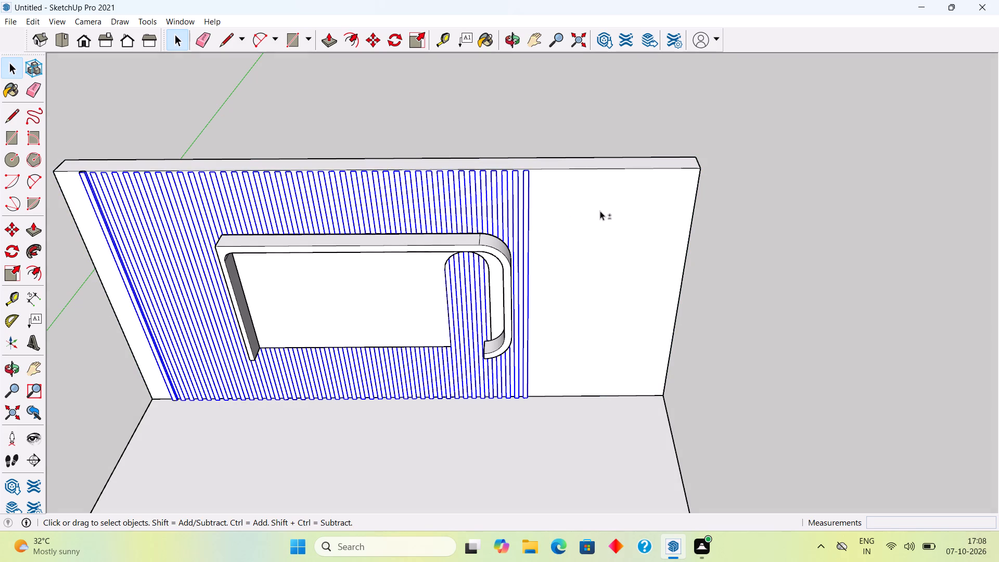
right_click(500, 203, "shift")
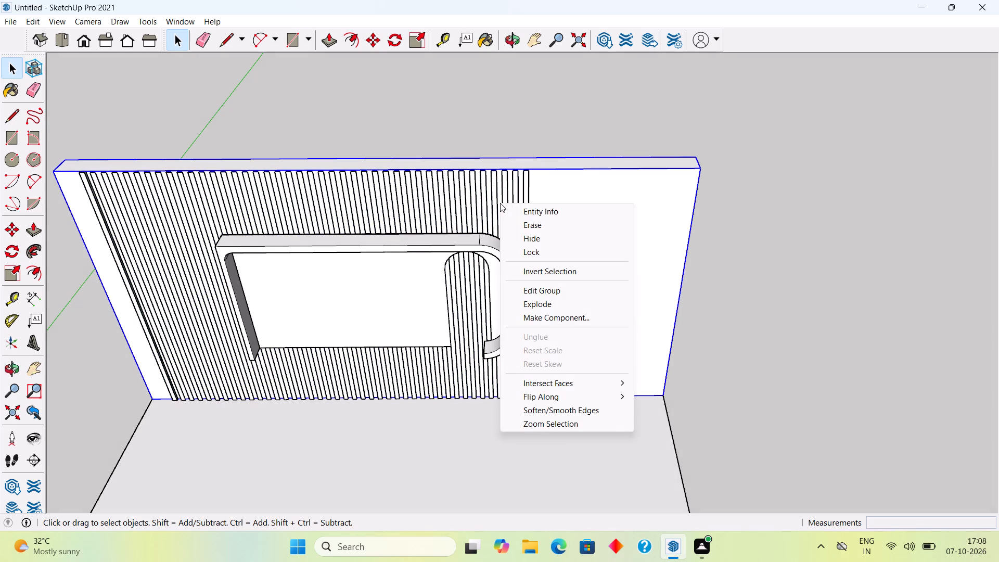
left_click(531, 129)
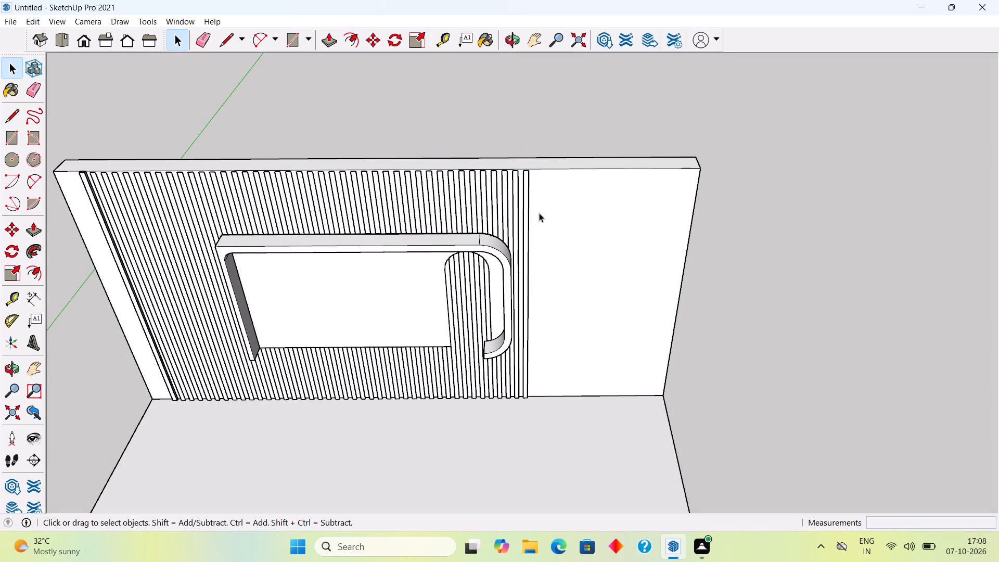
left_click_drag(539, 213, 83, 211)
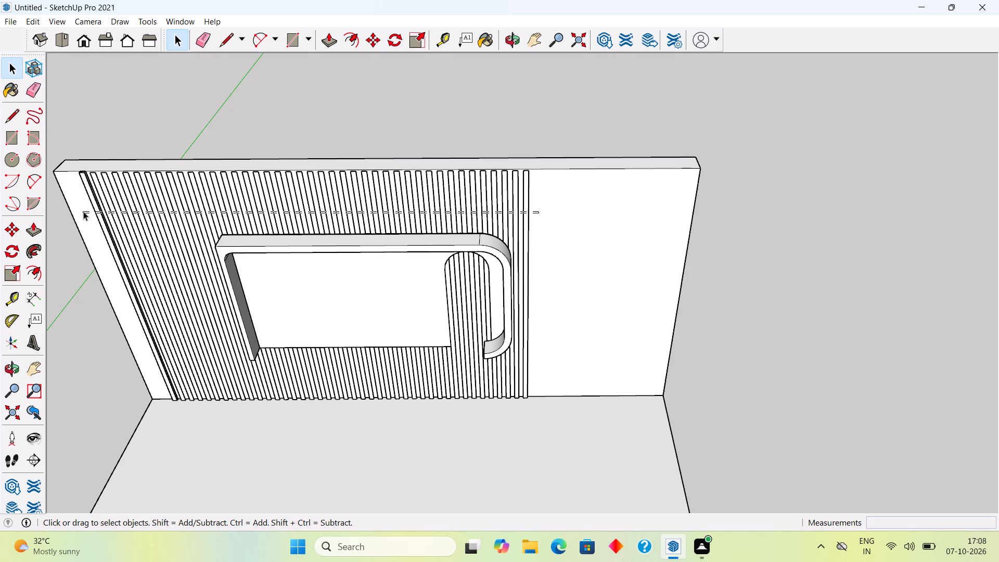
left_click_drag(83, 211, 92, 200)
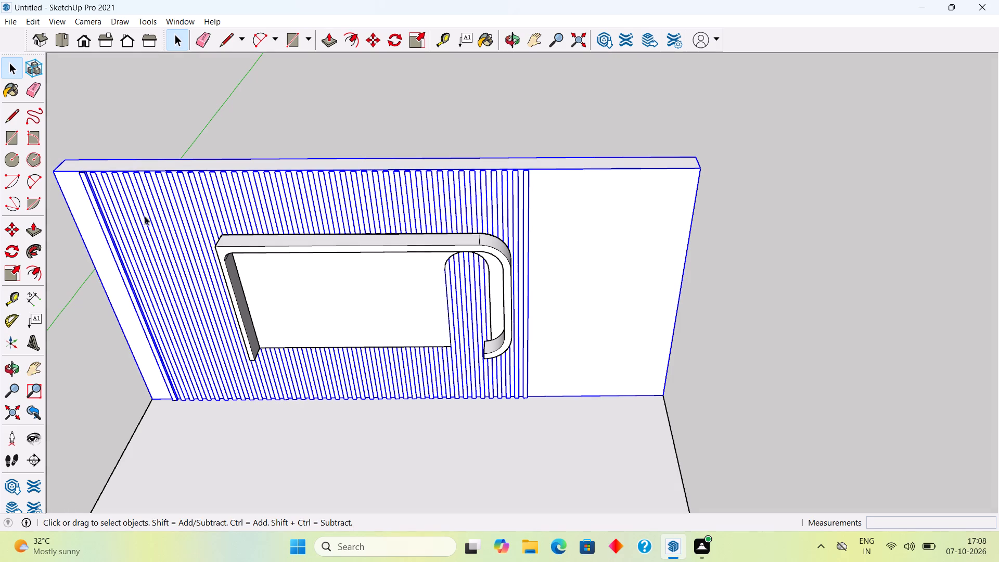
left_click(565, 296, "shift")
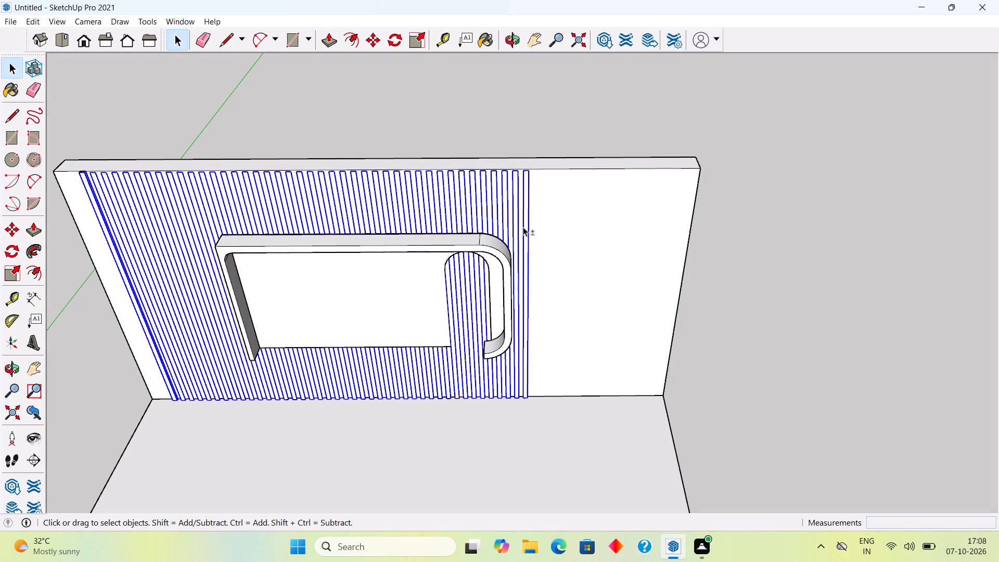
Group all the remaining vertical strips, leaving the wall and the rounded frame out of the group.
left_click(527, 226)
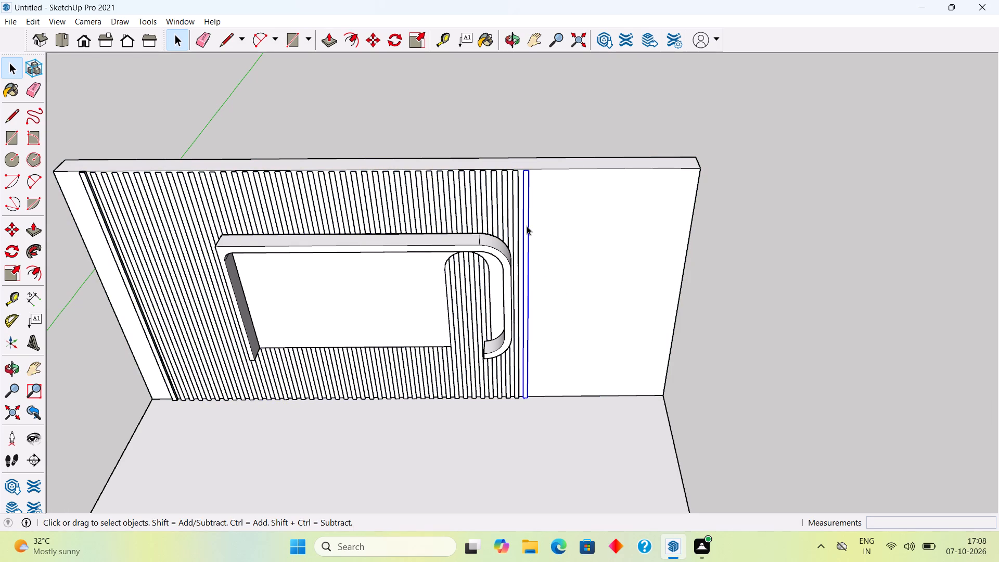
left_click_drag(511, 220, 395, 215, "shift")
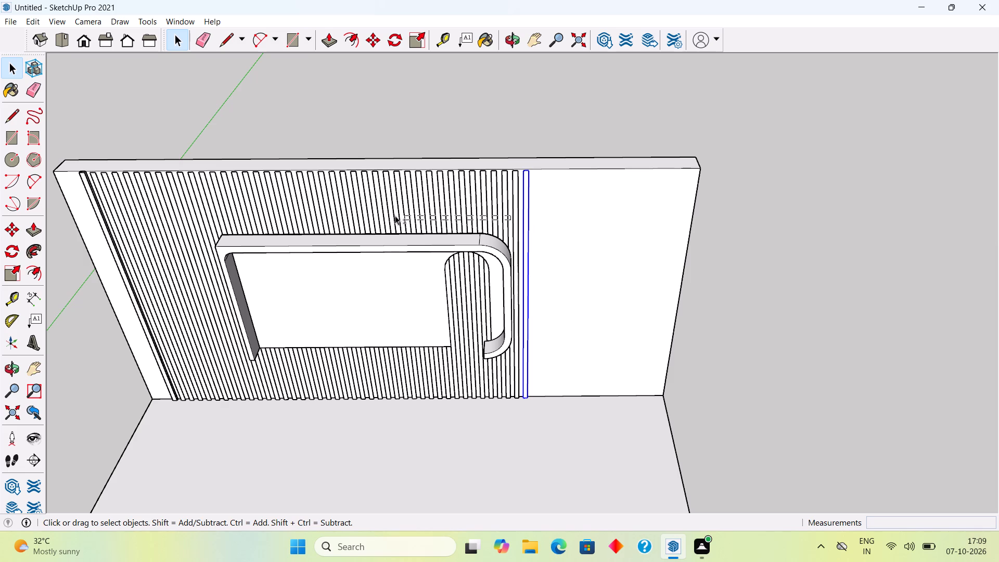
left_click_drag(395, 215, 126, 200, "shift")
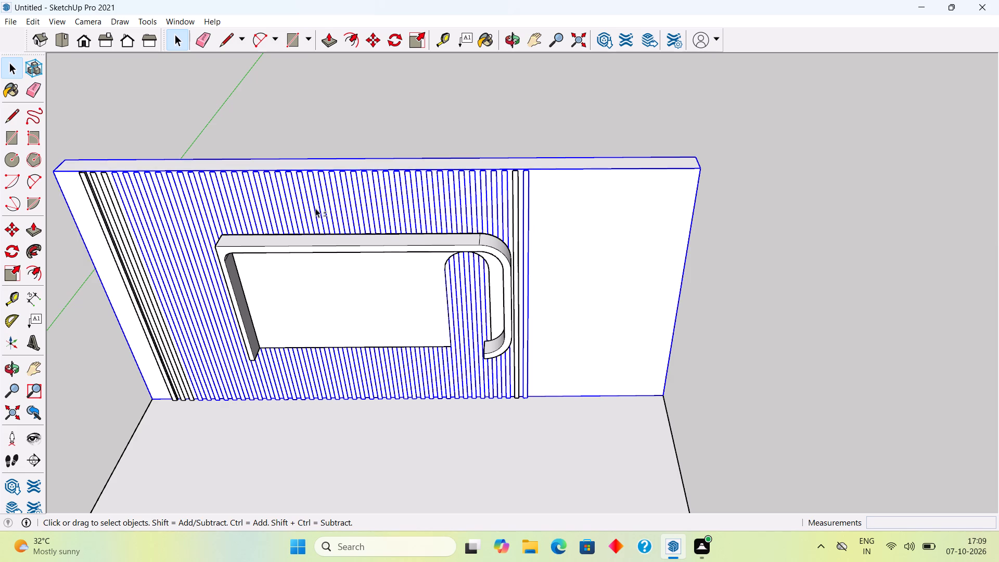
left_click_drag(485, 206, 81, 199, "shift")
left_click_drag(542, 209, 252, 206, "shift")
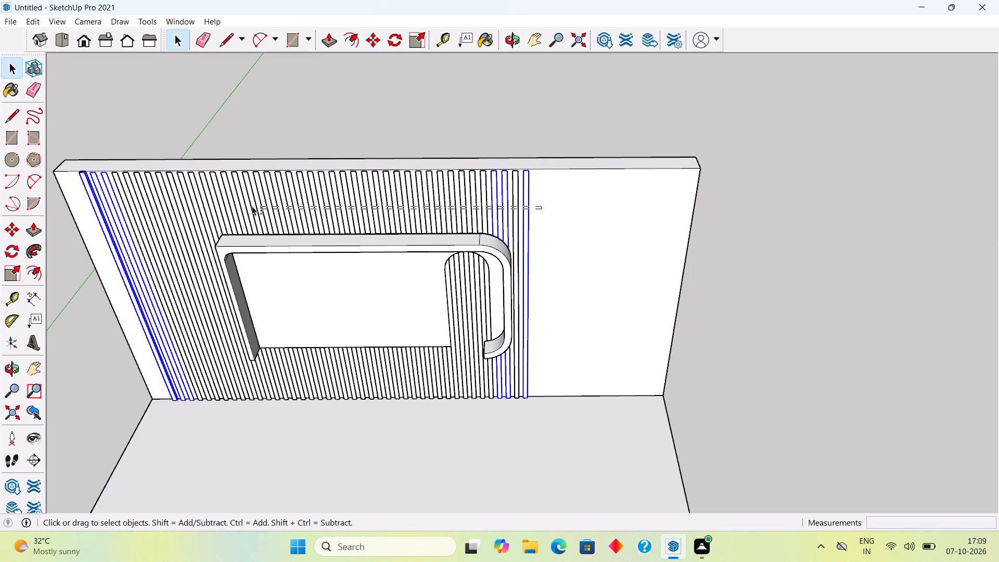
left_click_drag(252, 206, 120, 195, "shift")
left_click(114, 199, "shift")
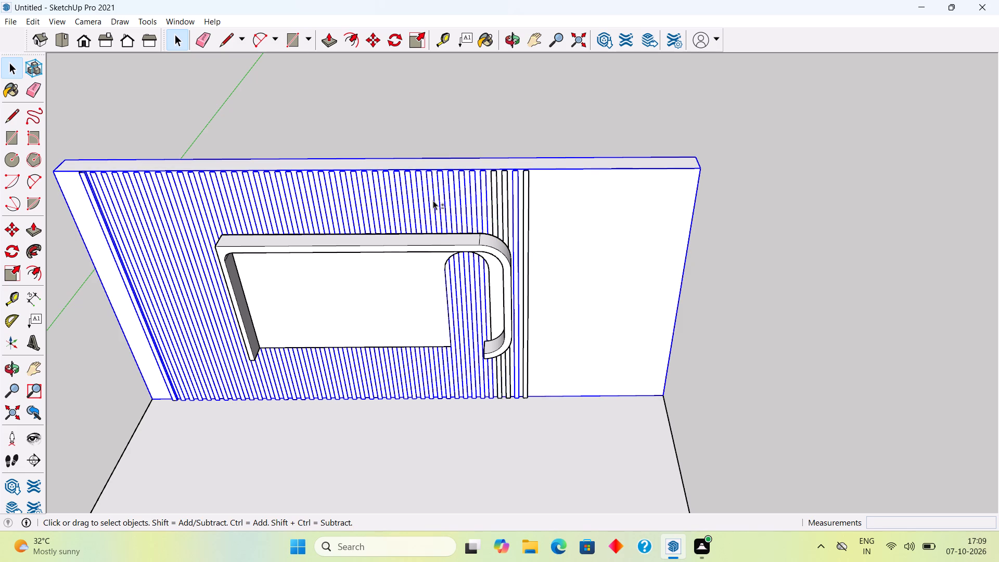
left_click(495, 197, "shift")
left_click(502, 196, "shift")
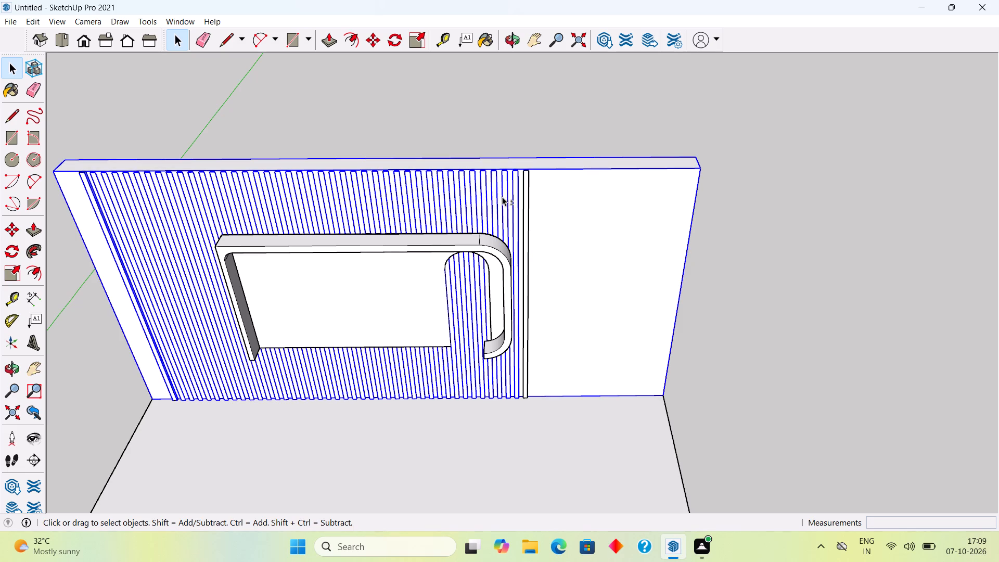
left_click(529, 200, "shift")
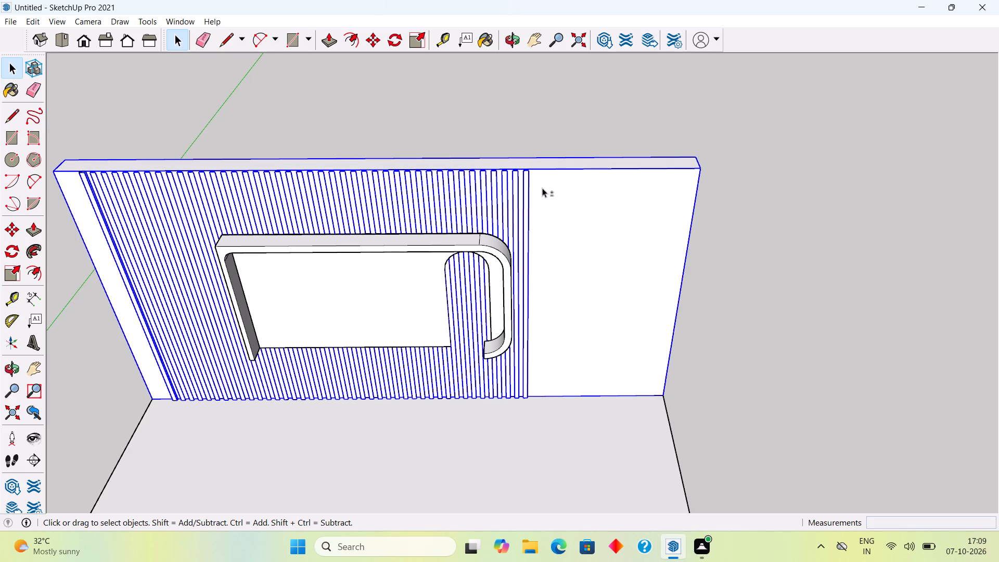
left_click(543, 187, "shift")
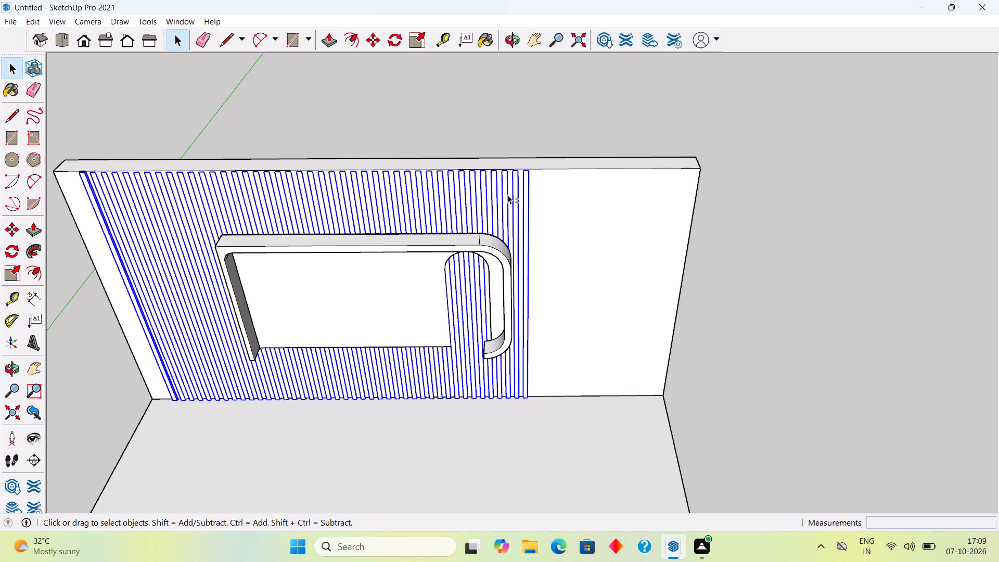
right_click(506, 198, "shift")
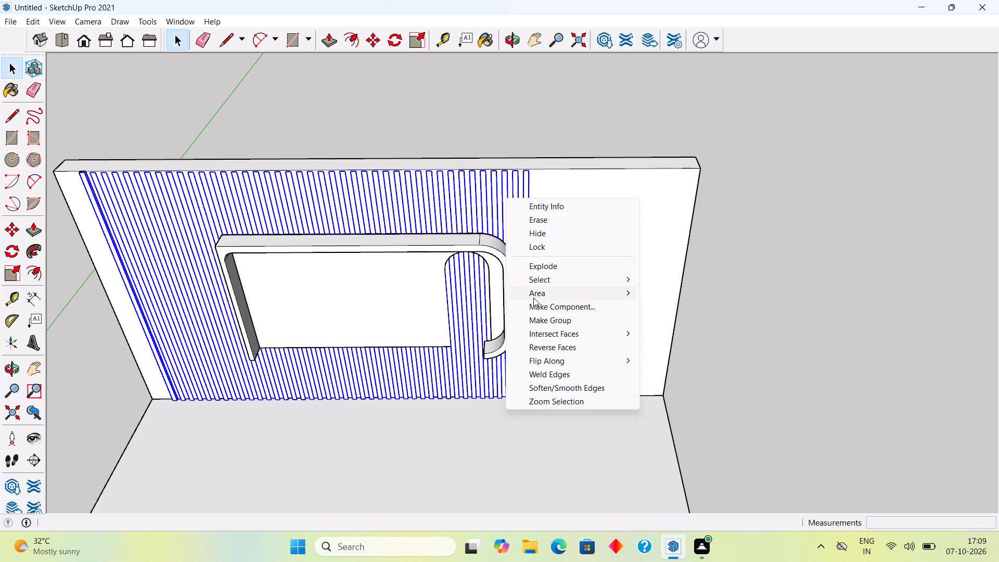
left_click(545, 320)
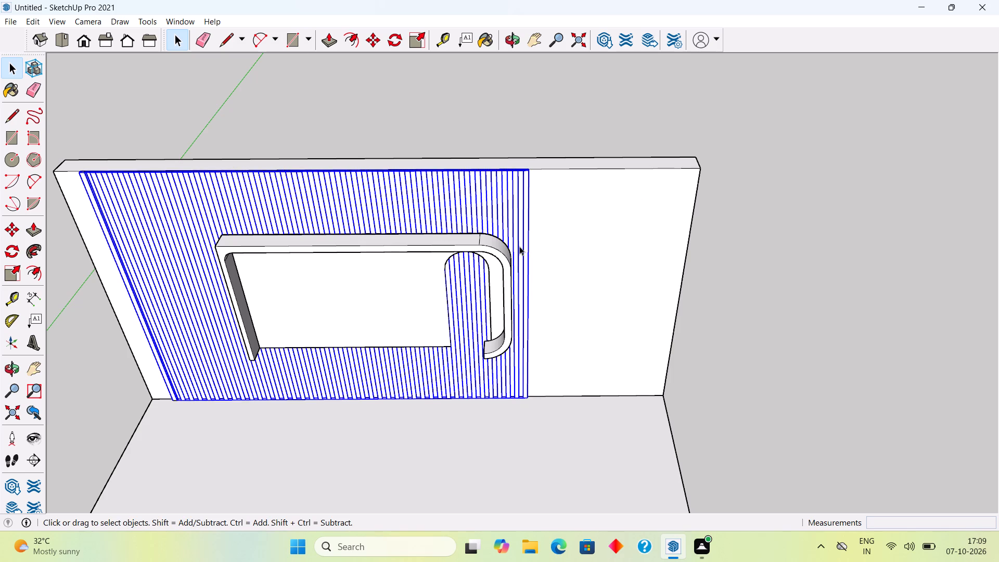
Hide the vertical-strip group behind the rounded frame.
right_click(519, 245)
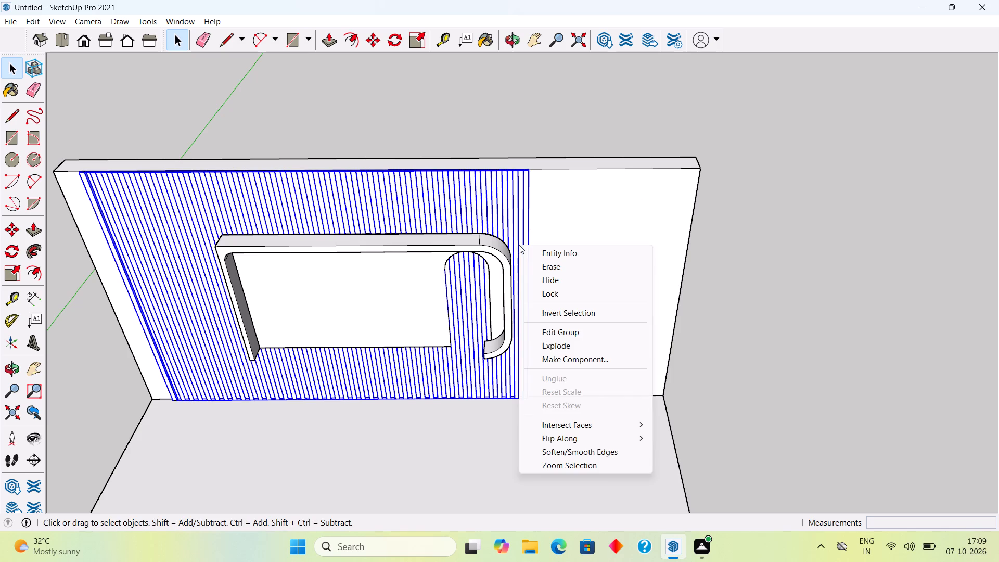
left_click(560, 281)
middle_click_drag(543, 316, 557, 236)
scroll(557, 236, "down", 3)
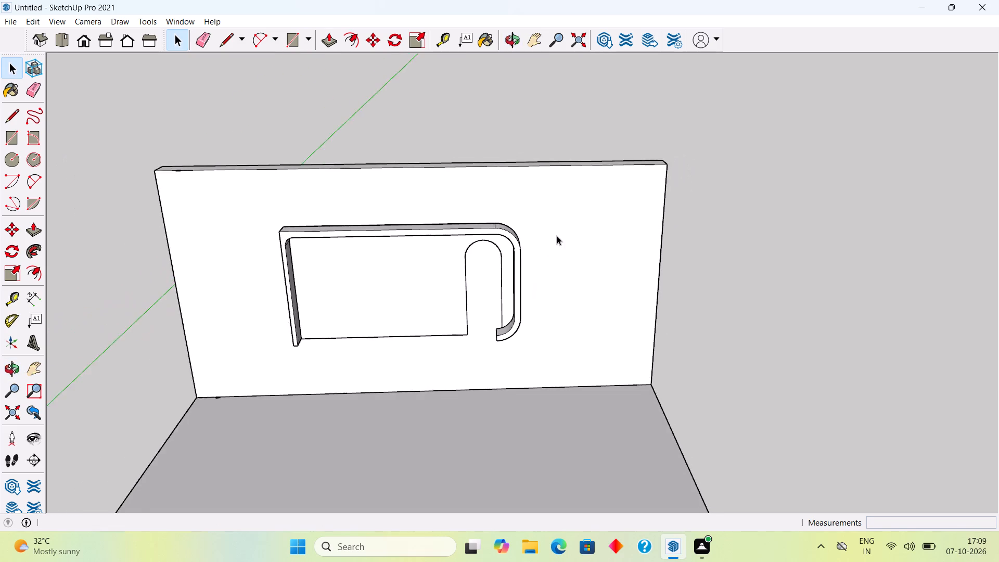
Delete the leftover small strip outline at the wall's top edge, near the end beside the frame's straight upright.
middle_click_drag(552, 325, 573, 302)
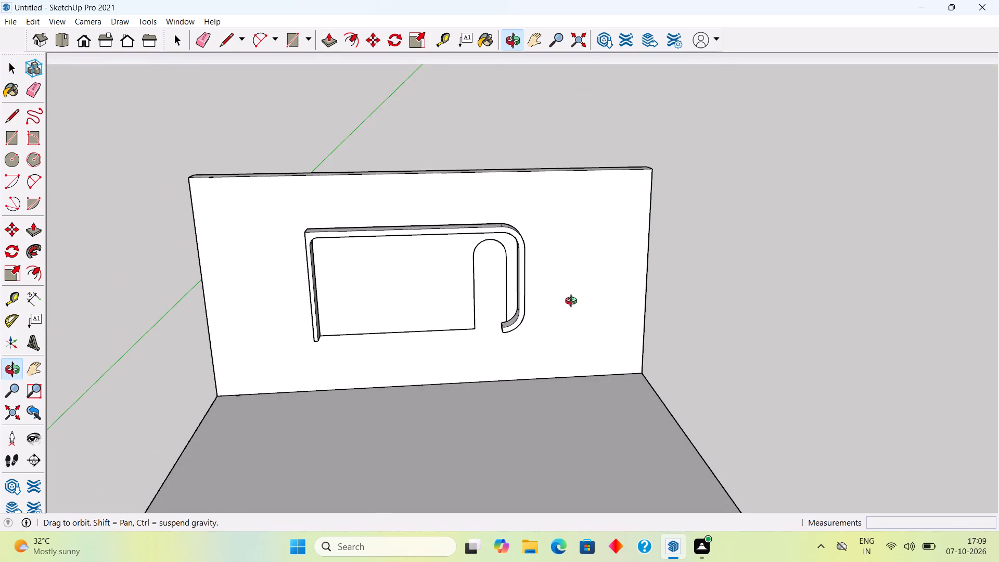
middle_click_drag(573, 302, 576, 304)
scroll(576, 304, "up", 2)
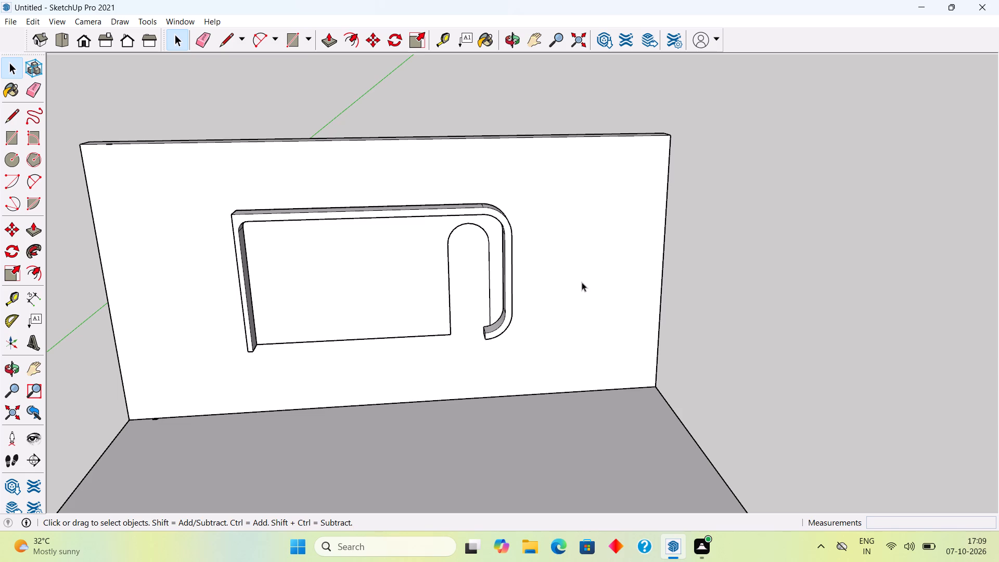
scroll(448, 327, "up", 2)
scroll(448, 327, "down", 5)
middle_click_drag(315, 319, 603, 278)
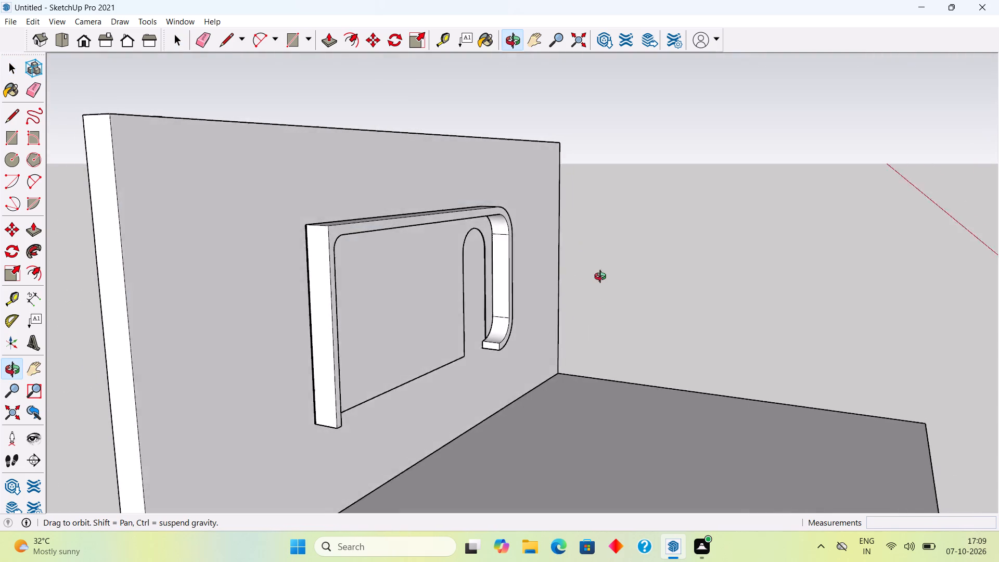
middle_click_drag(603, 278, 691, 386)
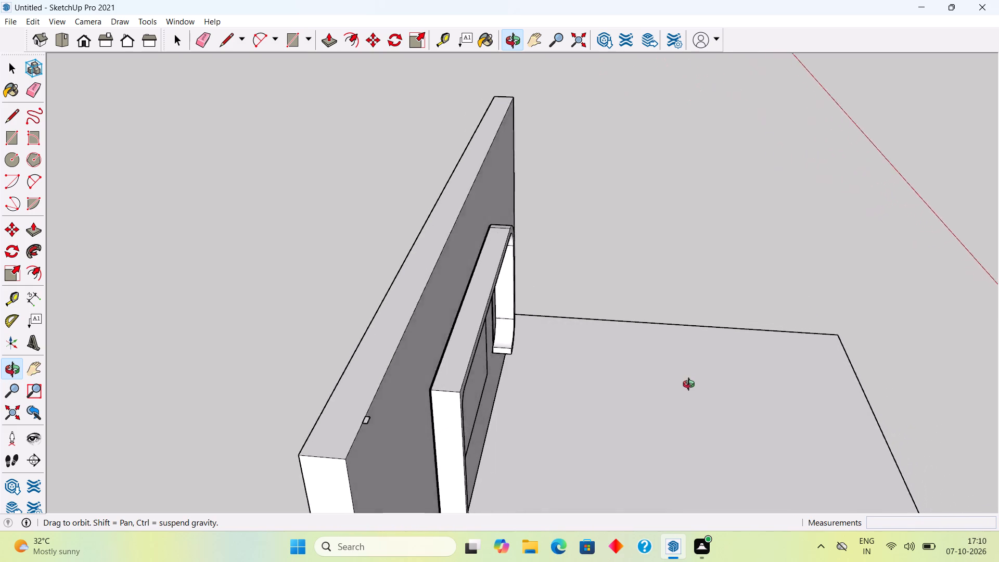
middle_click_drag(691, 386, 650, 377)
scroll(276, 363, "up", 1)
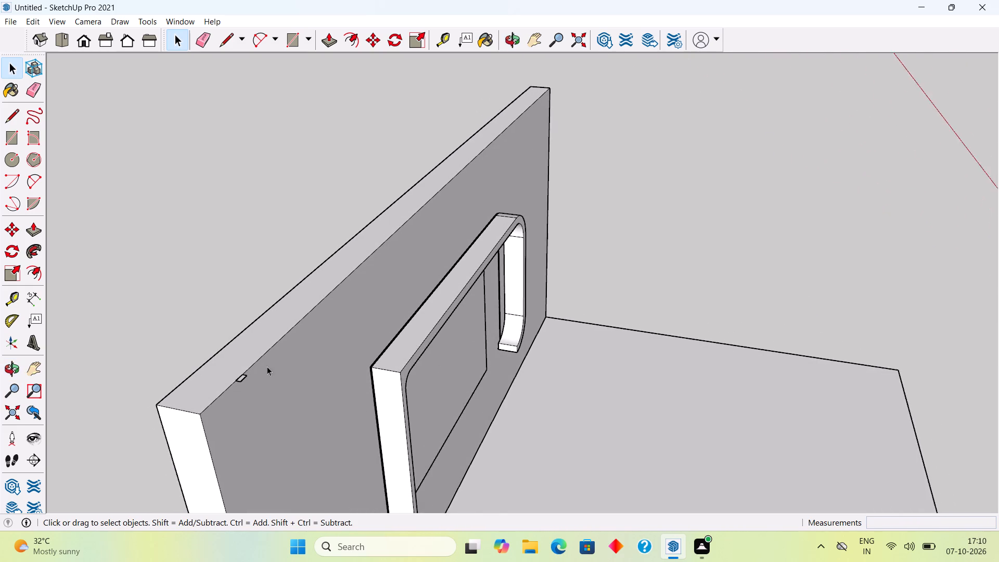
scroll(267, 366, "up", 5)
left_click(242, 382)
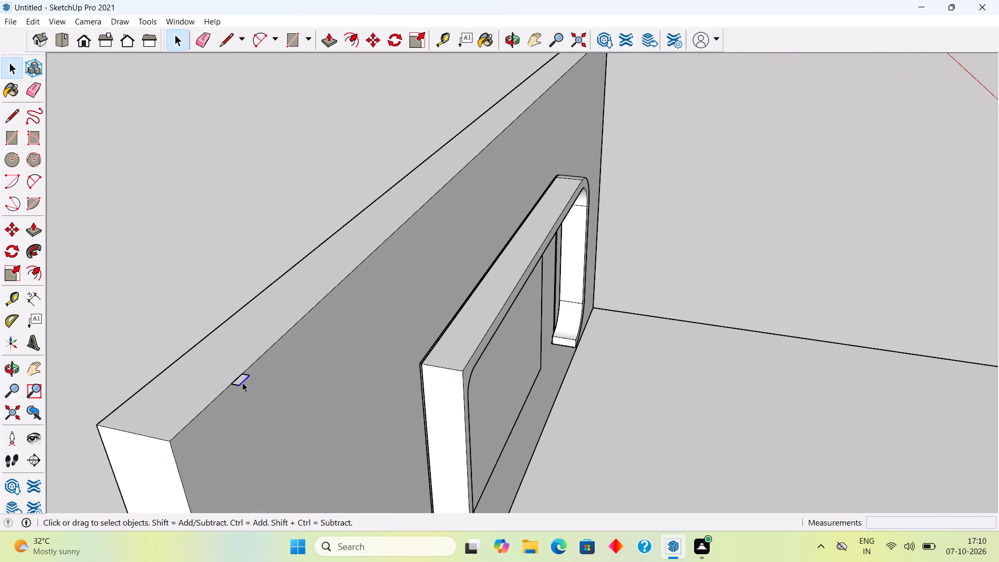
key("Delete")
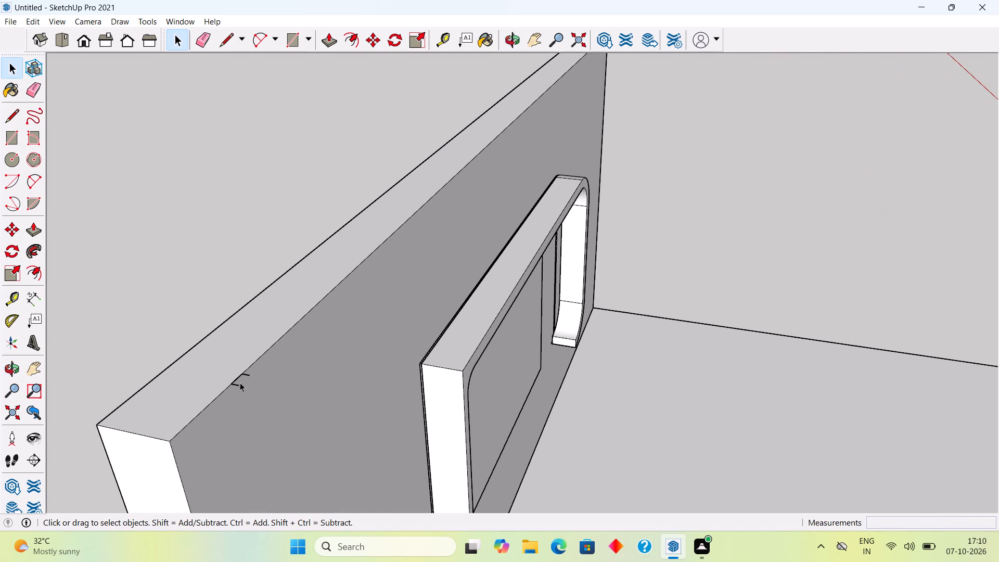
left_click(237, 384)
key("Delete")
left_click(244, 374)
key("Delete")
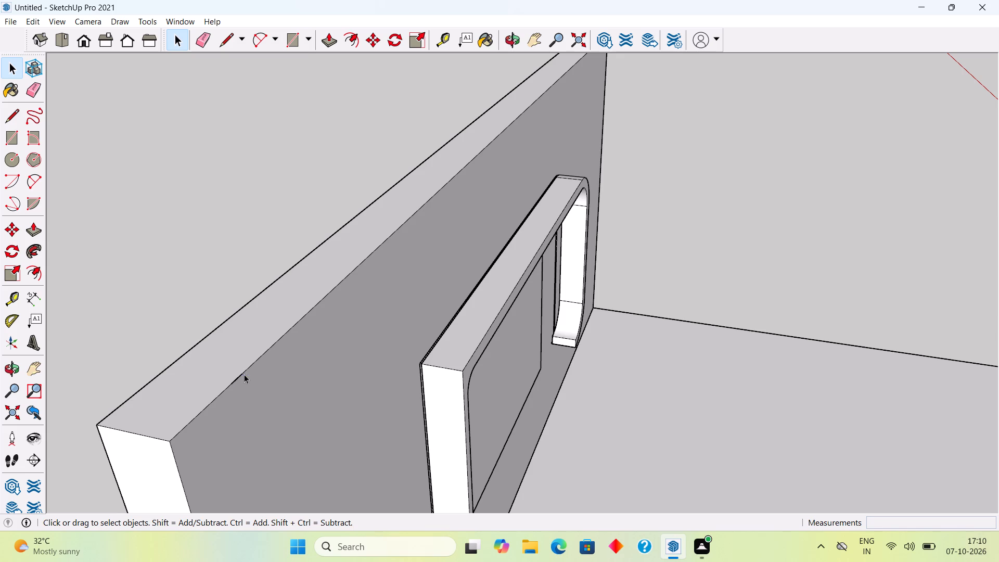
left_click(237, 377)
key("Delete")
Delete the leftover small strip outline where the wall meets the floor, near the same end of the wall.
scroll(237, 376, "down", 5)
middle_click_drag(416, 347, 287, 299)
scroll(287, 299, "down", 9)
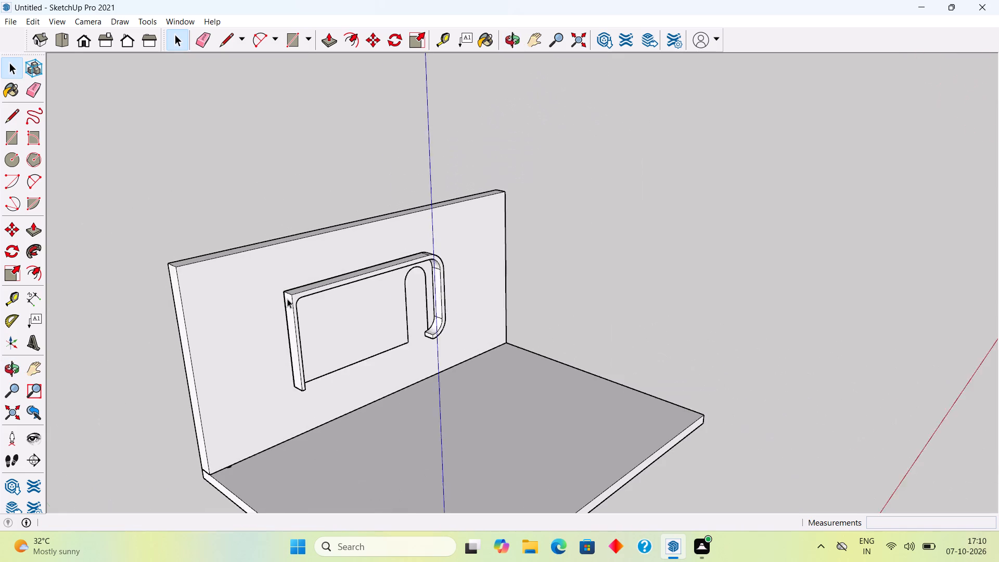
middle_click_drag(304, 361, 212, 365)
scroll(212, 365, "up", 3)
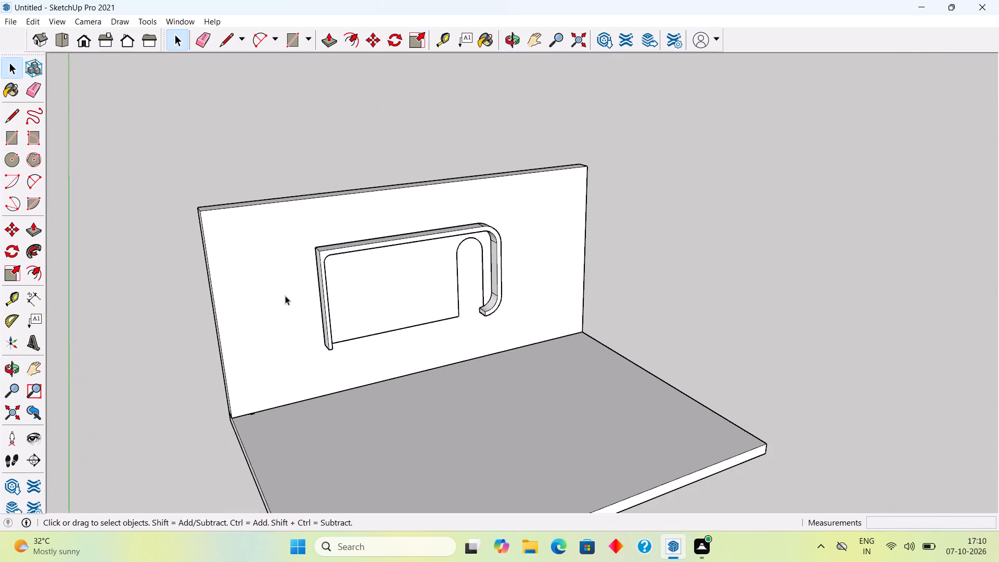
middle_click_drag(285, 296, 213, 291)
scroll(265, 295, "up", 4)
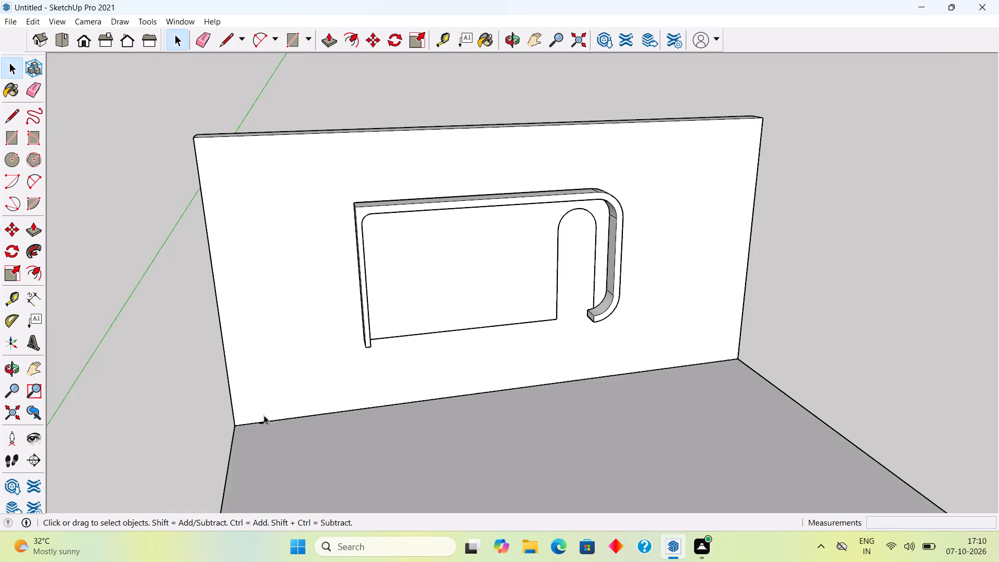
scroll(264, 416, "up", 20)
scroll(264, 416, "up", 3)
middle_click_drag(249, 376, 245, 430)
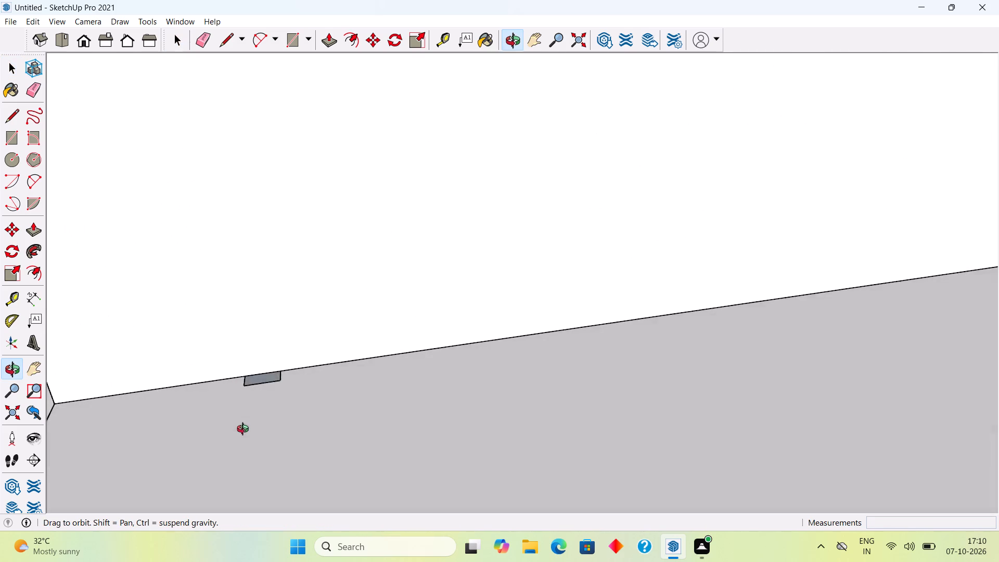
middle_click_drag(245, 430, 245, 445)
scroll(271, 365, "up", 6)
left_click(276, 394)
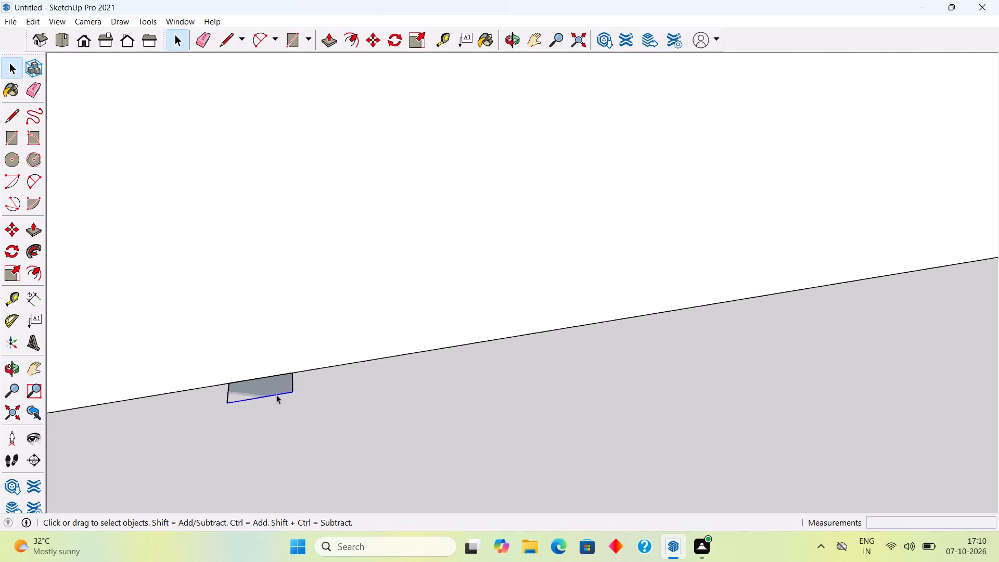
key("Delete")
left_click(291, 383)
key("Delete")
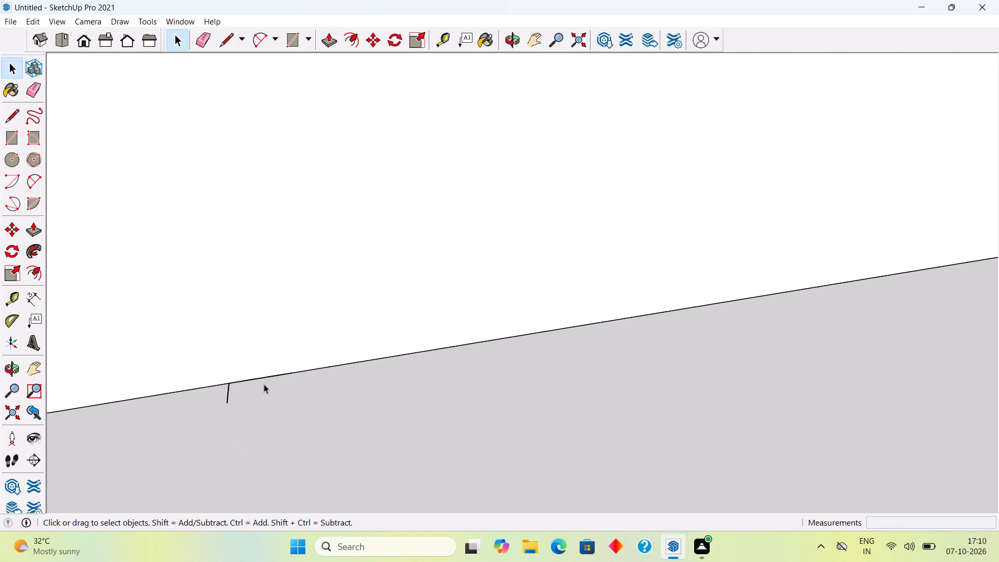
left_click(227, 395)
key("Delete")
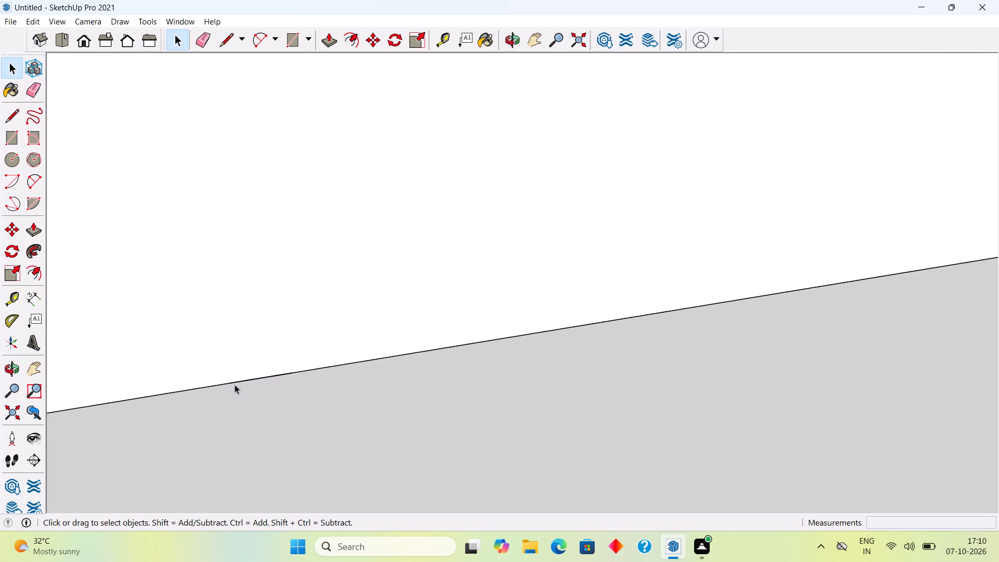
left_click(245, 378)
left_click(246, 379)
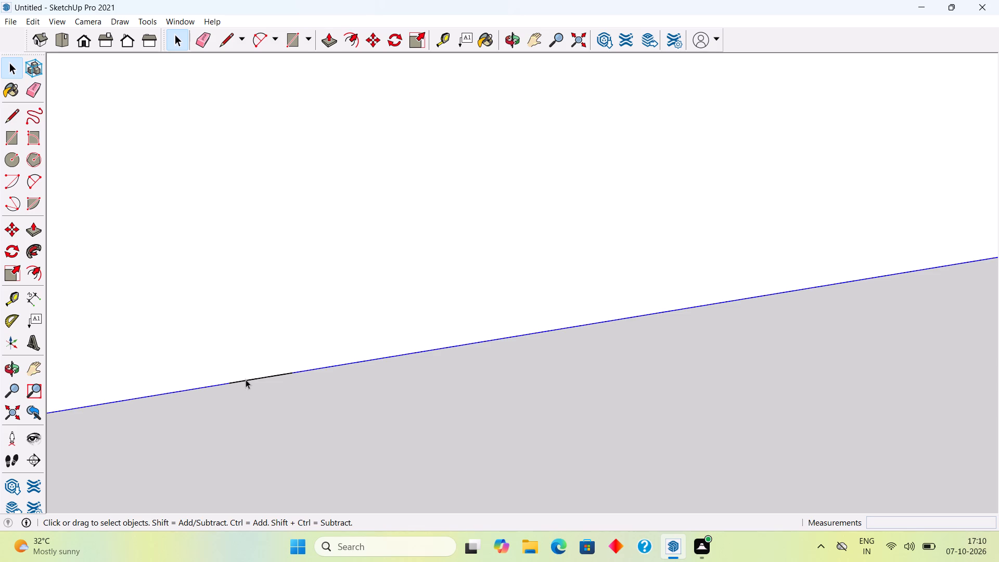
key("Delete")
Place a vertical guide on the wall 12" in from its end edge on the side of the frame's straight upright.
scroll(246, 379, "down", 11)
scroll(444, 347, "down", 4)
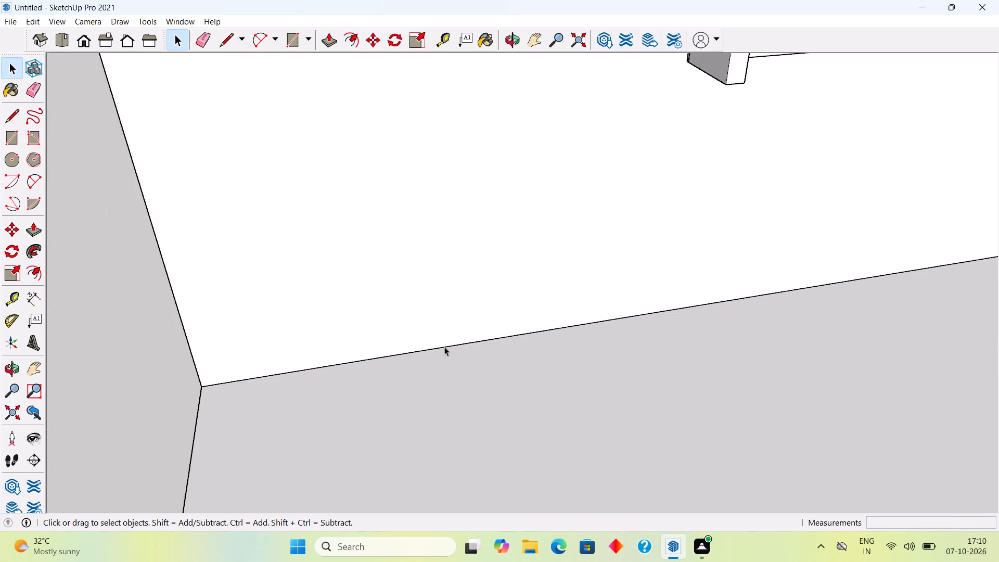
scroll(444, 347, "down", 9)
left_click(325, 329)
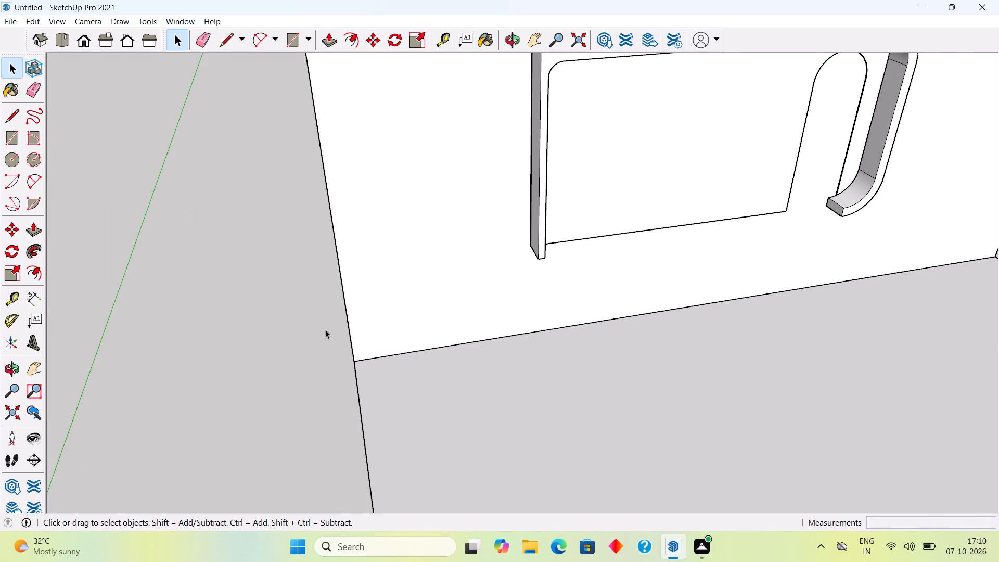
scroll(325, 329, "down", 13)
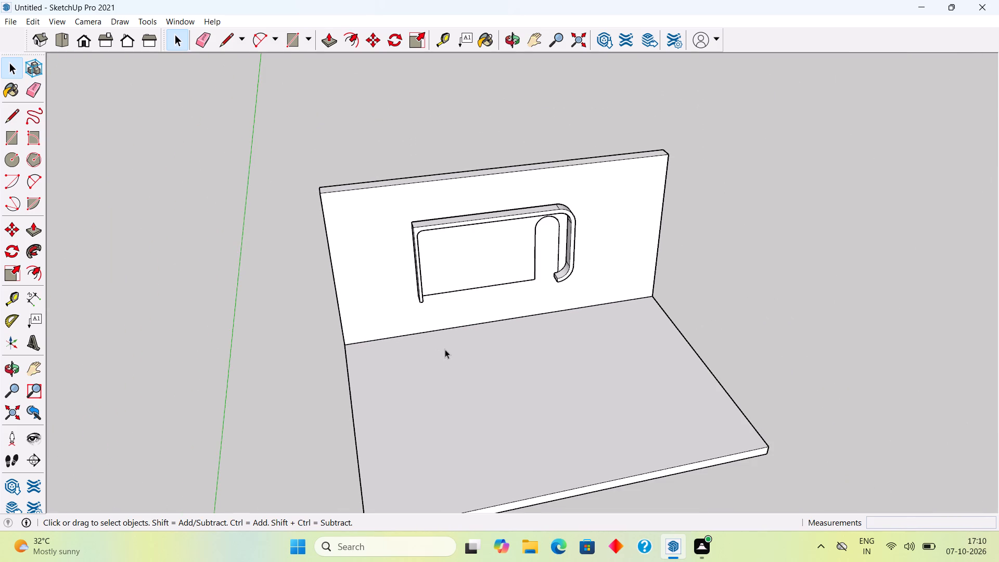
middle_click_drag(445, 349, 385, 326)
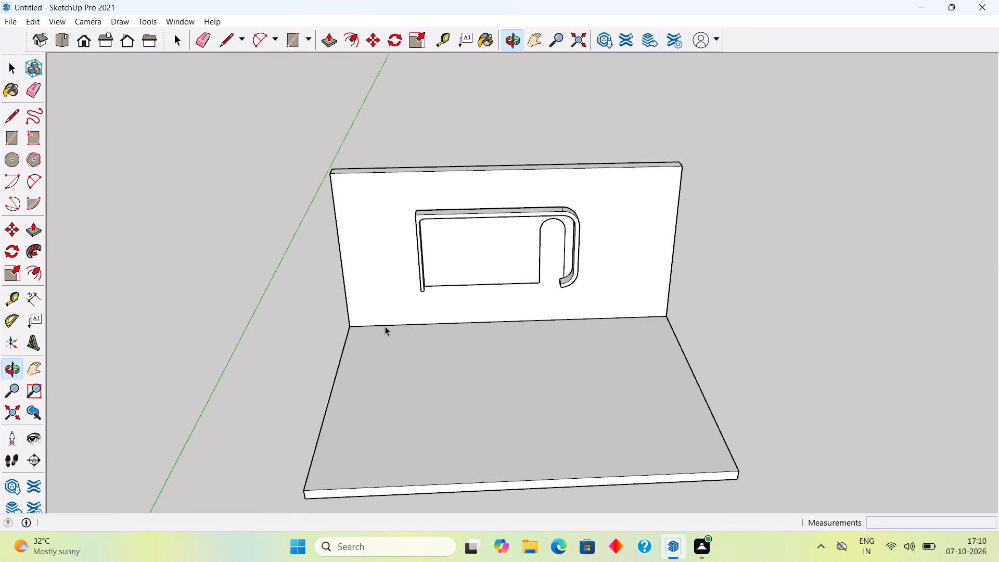
scroll(663, 233, "up", 4)
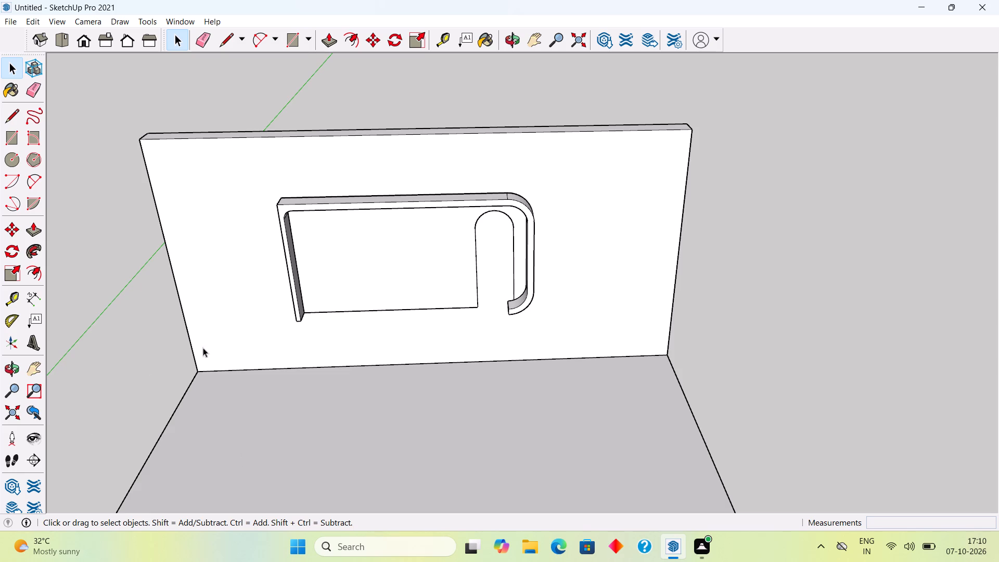
middle_click_drag(212, 346, 458, 290)
middle_click(305, 346)
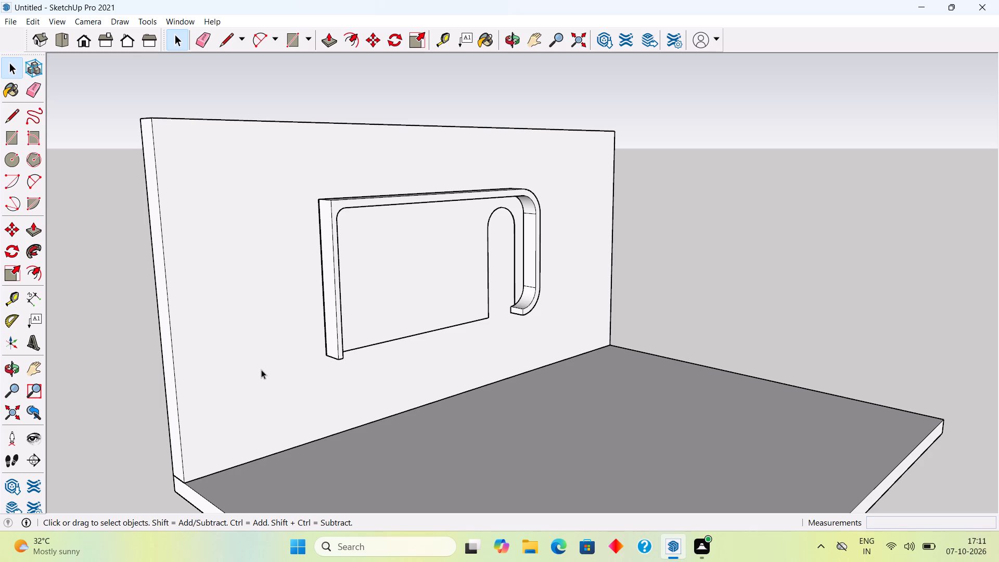
key("r")
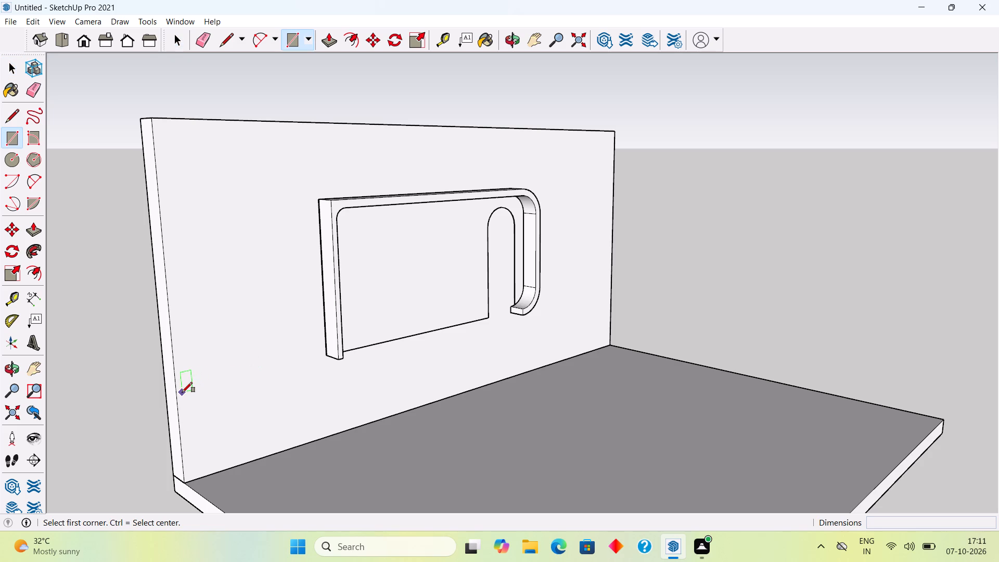
key("t")
left_click(176, 408)
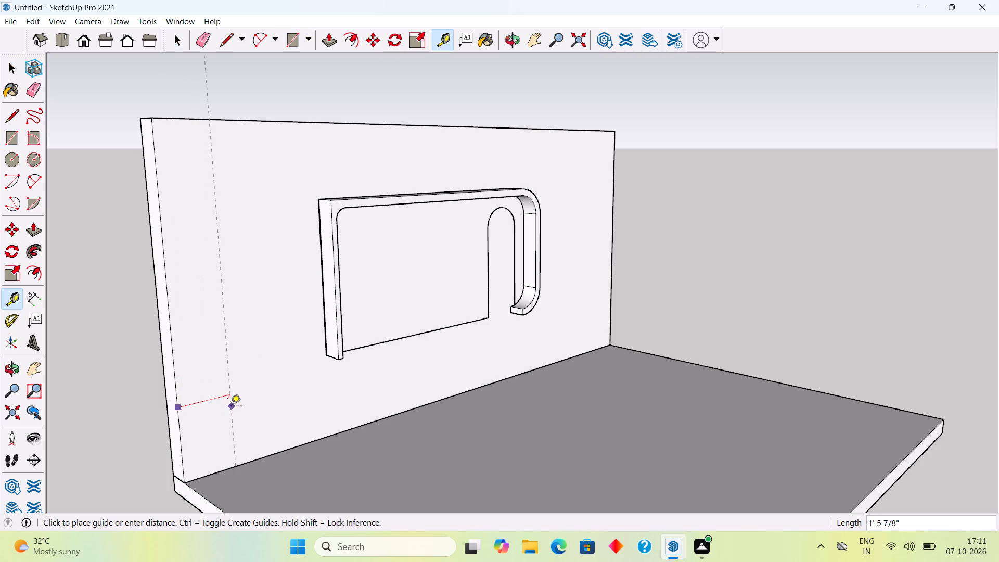
type("12")
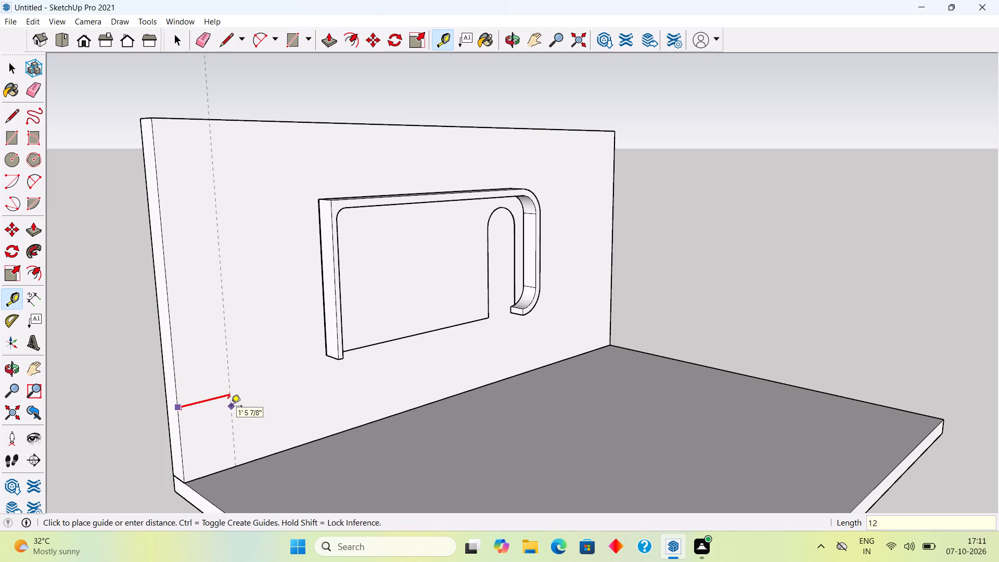
key("shift+quotedbl")
key("Return")
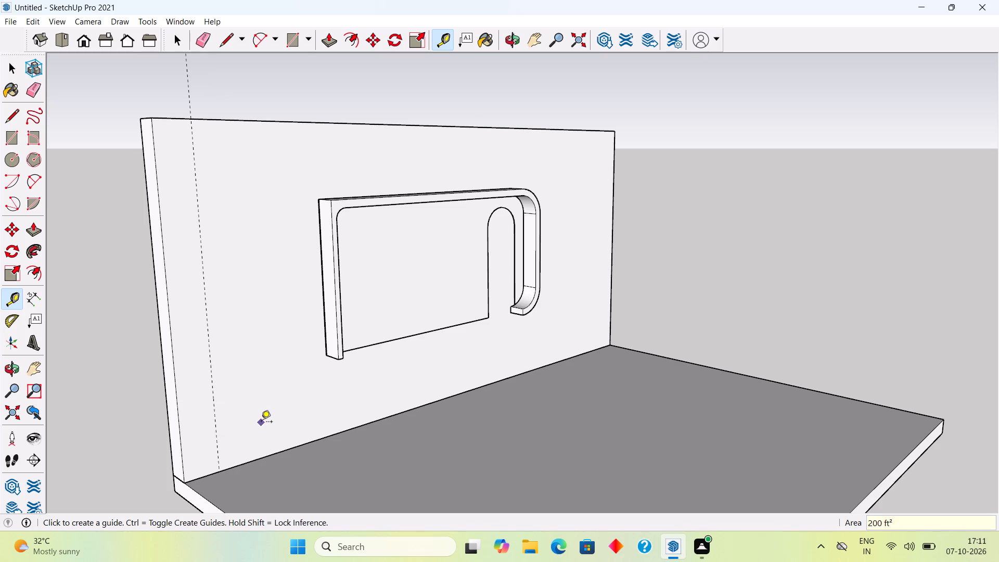
Add a second vertical guide 6" from the first one, towards the rounded frame.
scroll(261, 423, "down", 4)
middle_click_drag(261, 424, 254, 429)
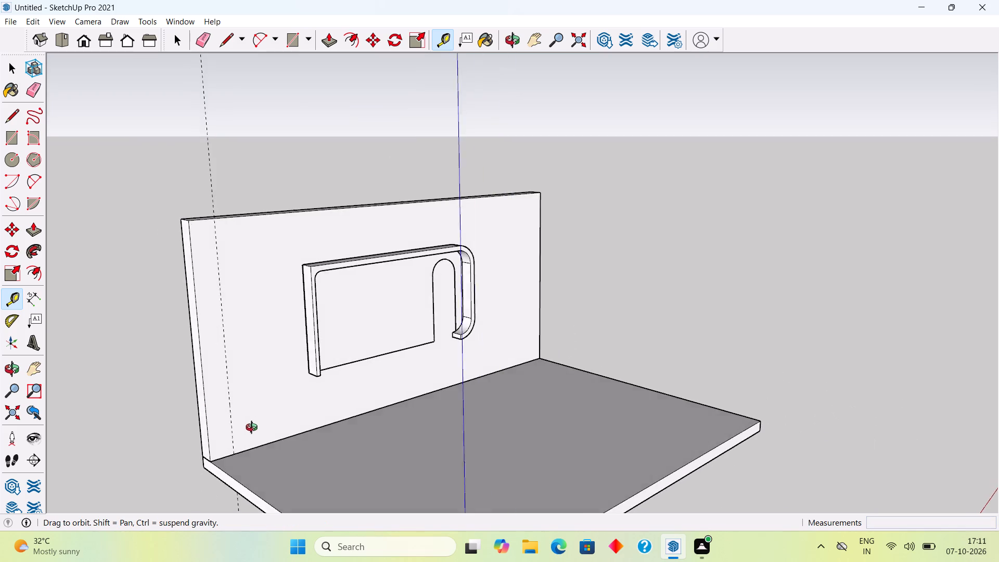
middle_click_drag(254, 429, 204, 446)
scroll(241, 399, "up", 5)
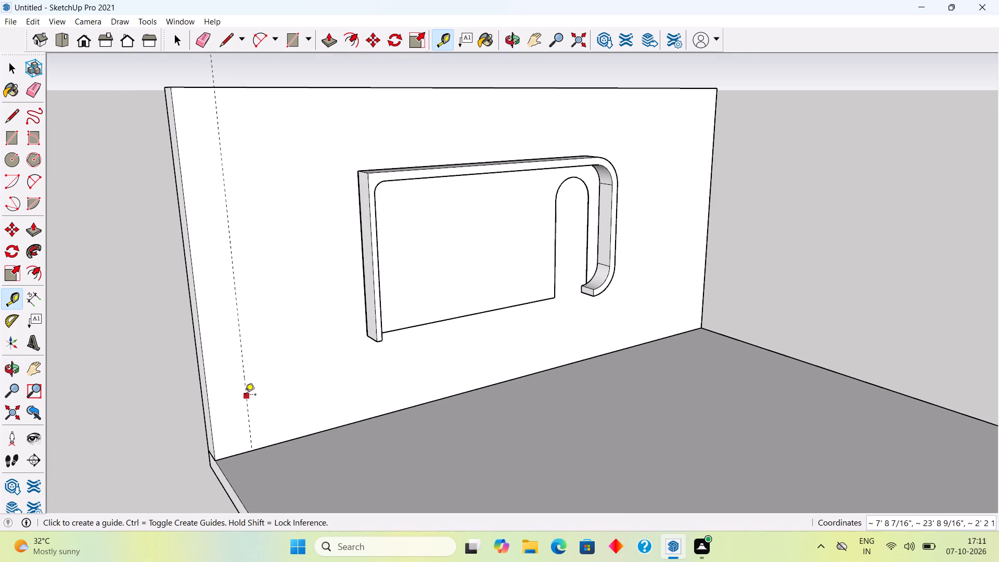
left_click(245, 395)
type("6\"")
key("Return")
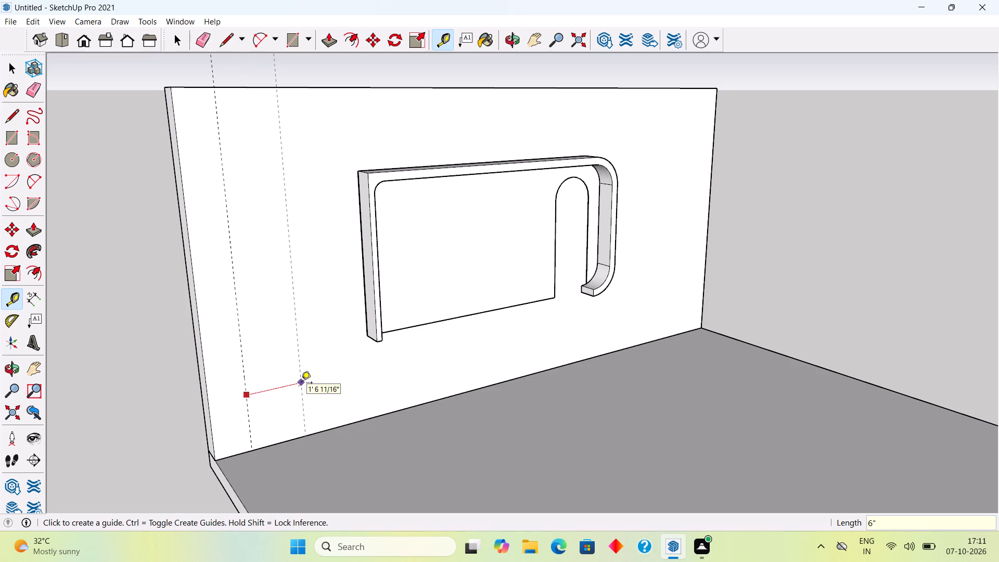
Add a third vertical guide 2' from the second one, towards the rounded frame.
left_click(260, 337)
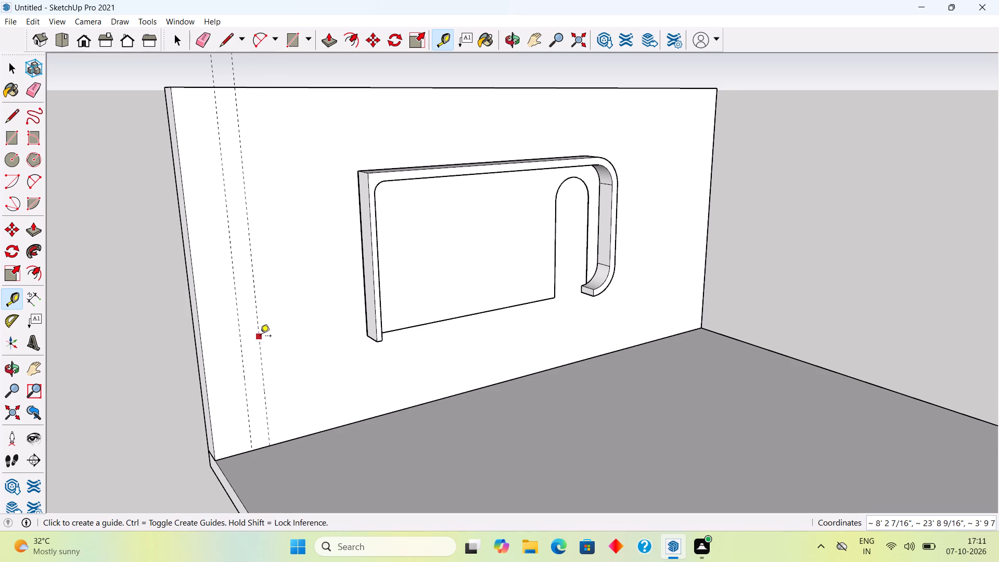
key("2")
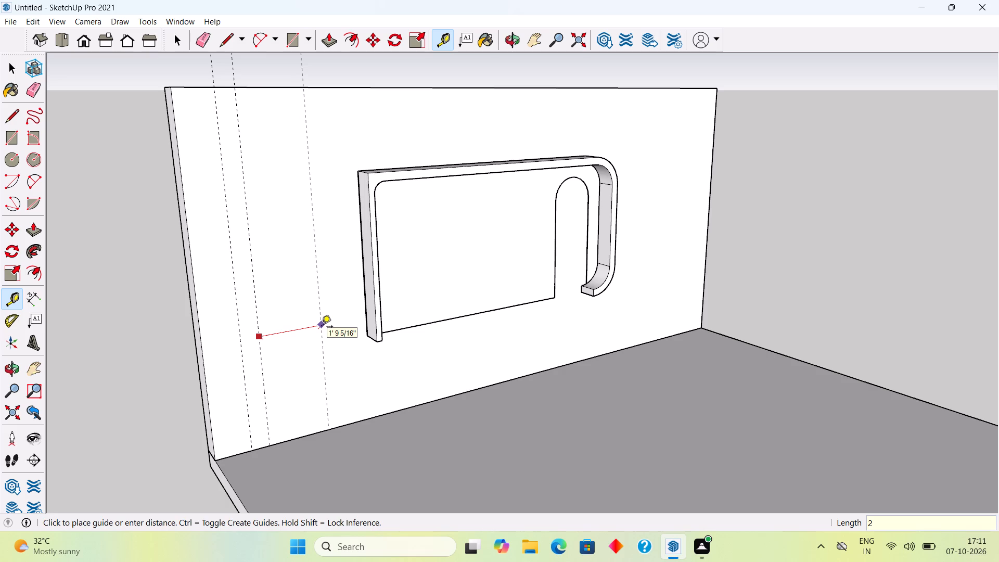
key("apostrophe")
key("Return")
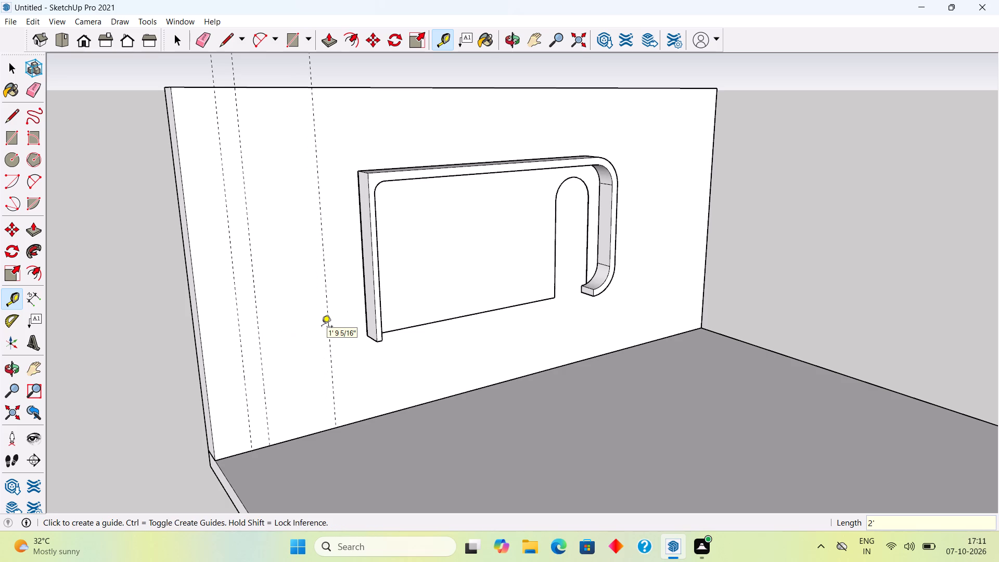
scroll(337, 301, "down", 5)
middle_click_drag(337, 301, 302, 299)
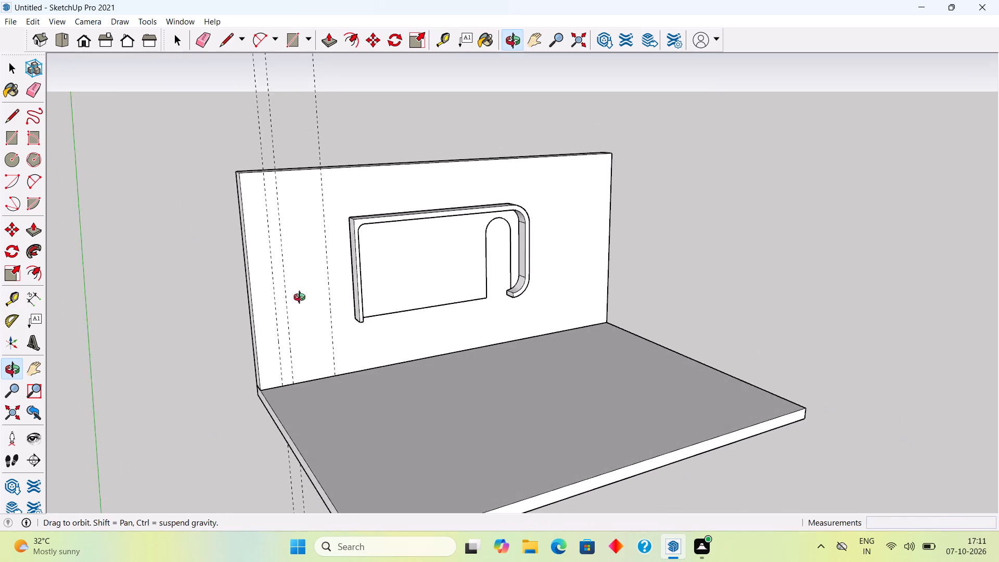
Add a vertical guide on the wall 4" from the second guide, towards the rounded frame.
middle_click_drag(302, 299, 283, 296)
scroll(285, 273, "up", 4)
left_click(285, 271)
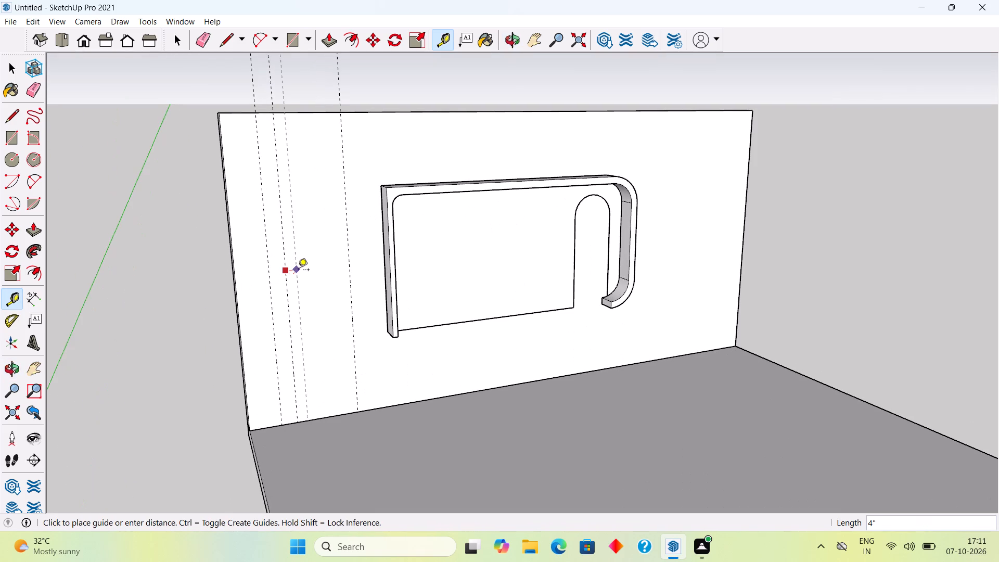
left_click(302, 271)
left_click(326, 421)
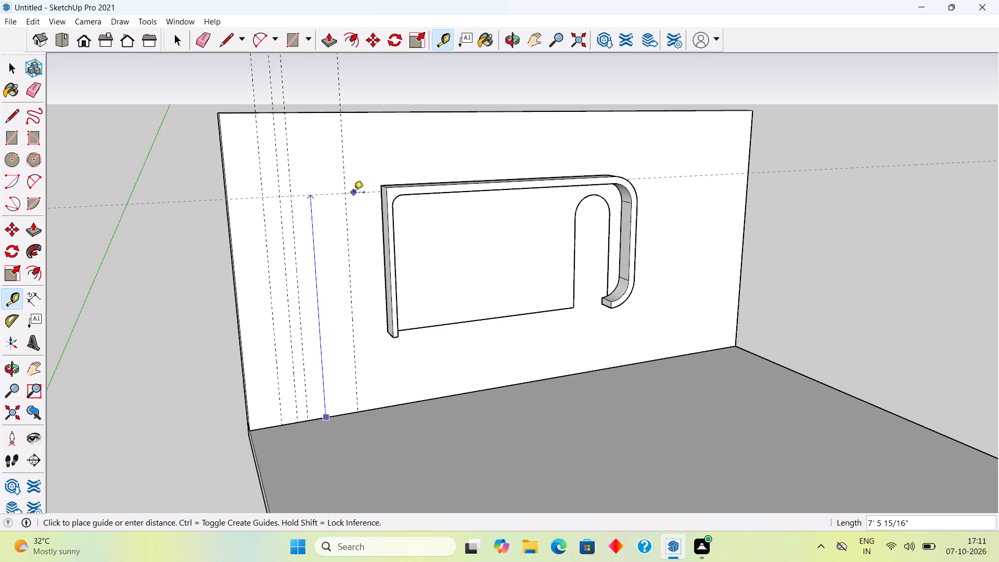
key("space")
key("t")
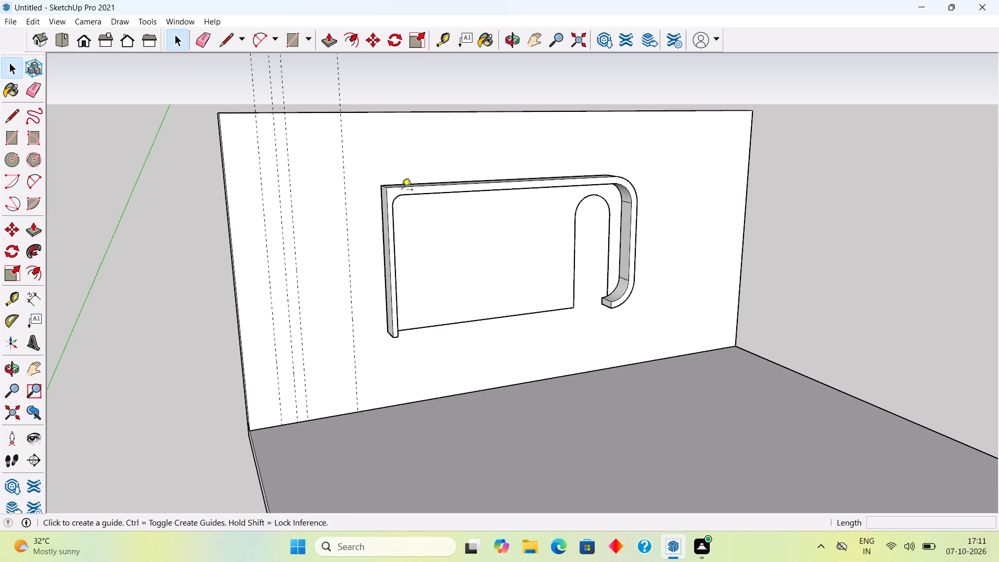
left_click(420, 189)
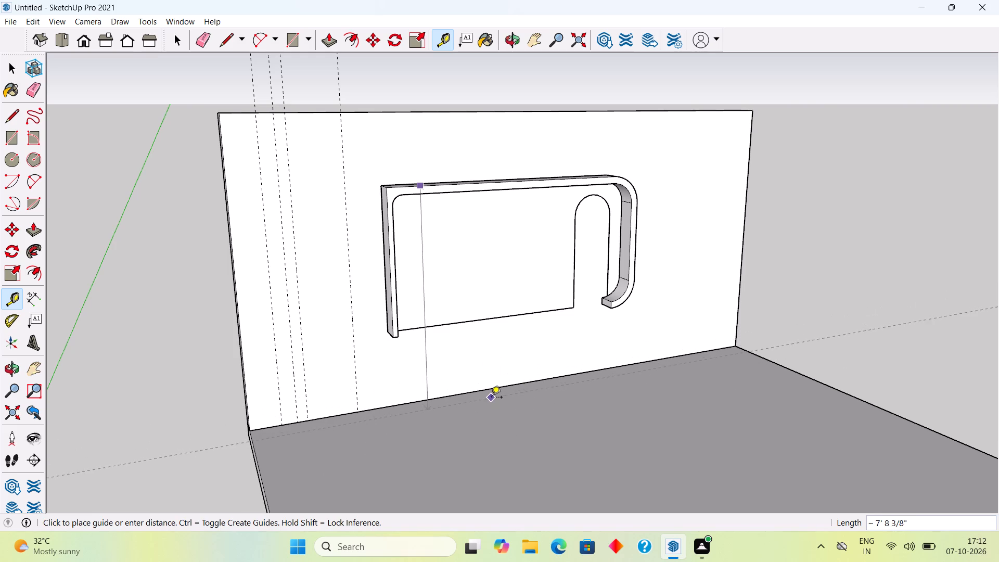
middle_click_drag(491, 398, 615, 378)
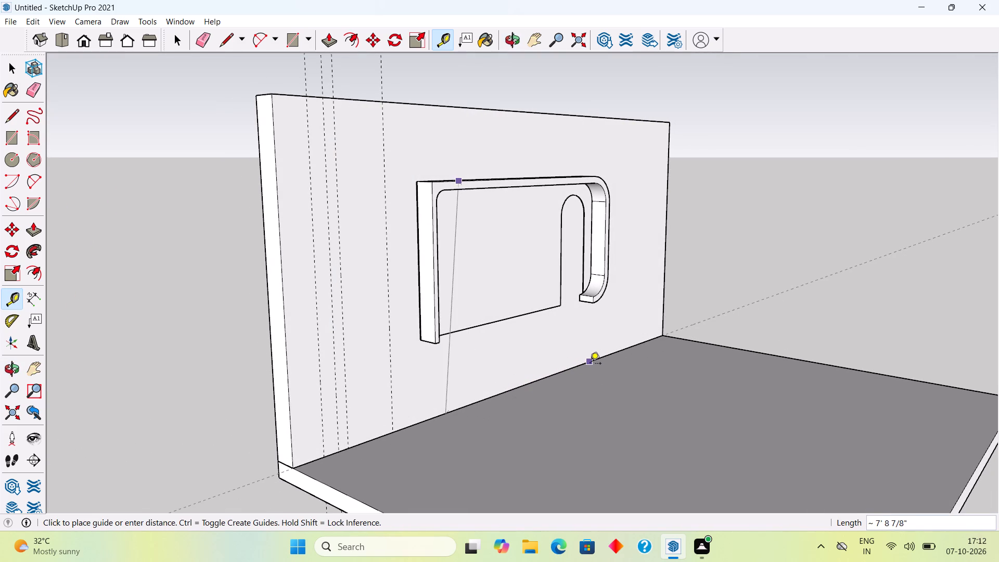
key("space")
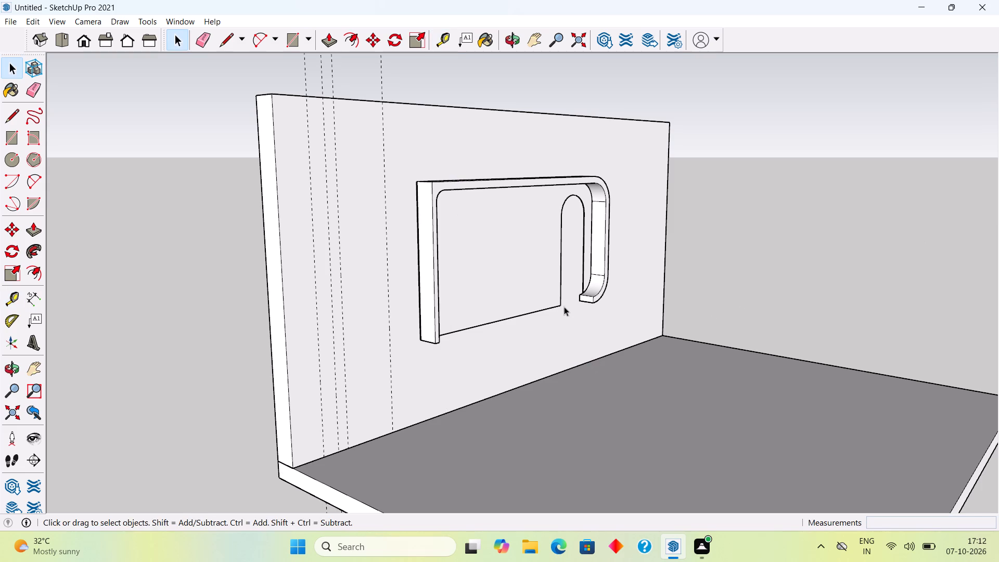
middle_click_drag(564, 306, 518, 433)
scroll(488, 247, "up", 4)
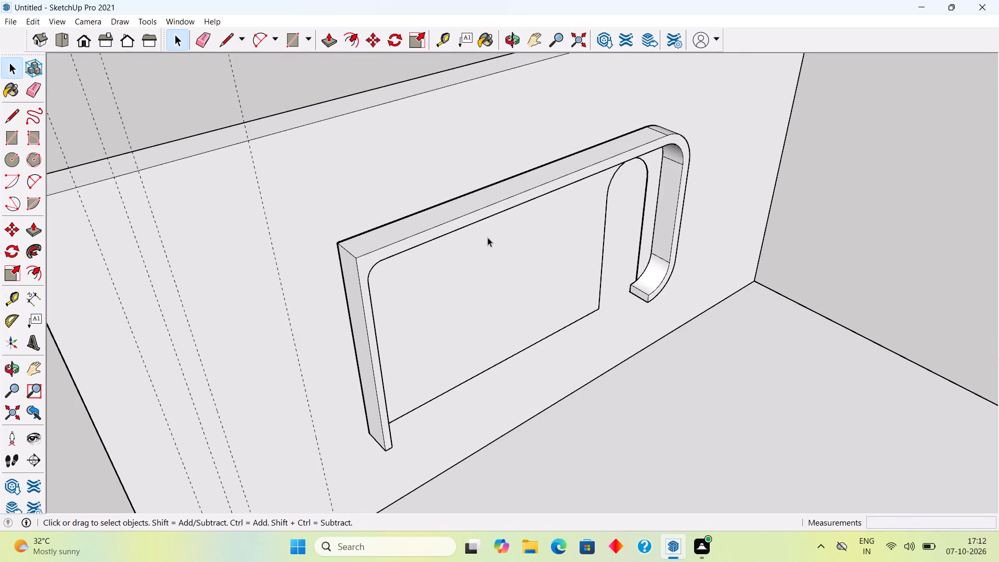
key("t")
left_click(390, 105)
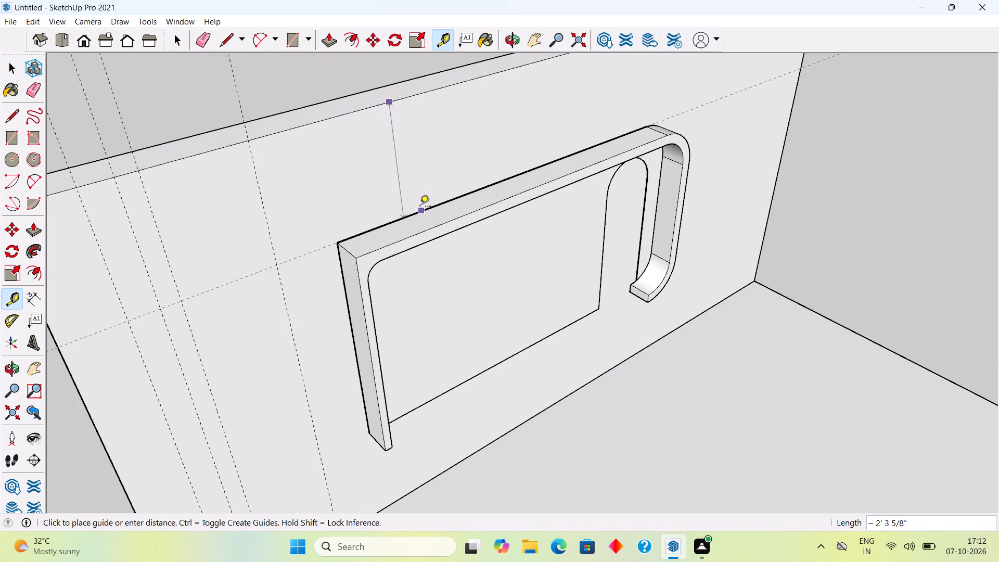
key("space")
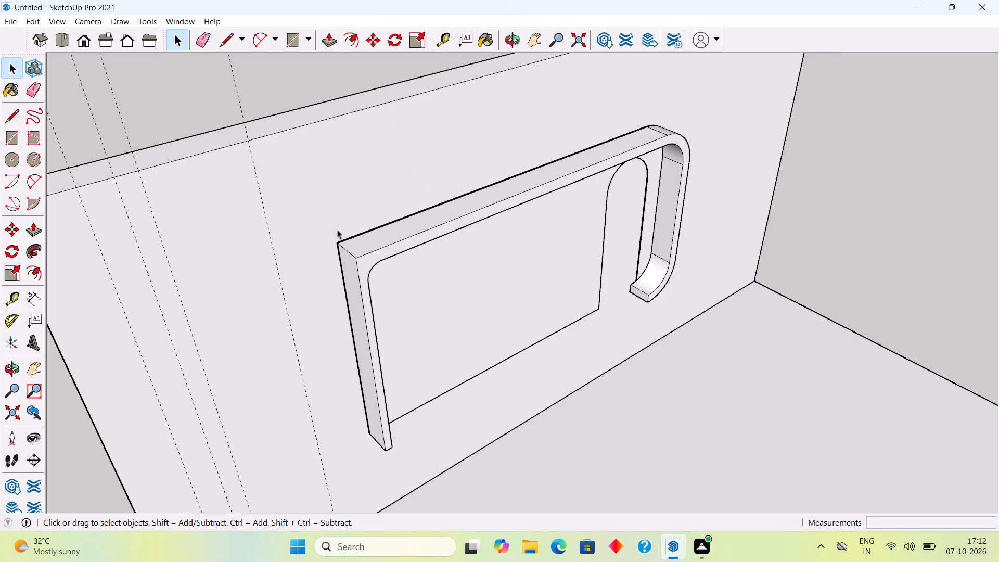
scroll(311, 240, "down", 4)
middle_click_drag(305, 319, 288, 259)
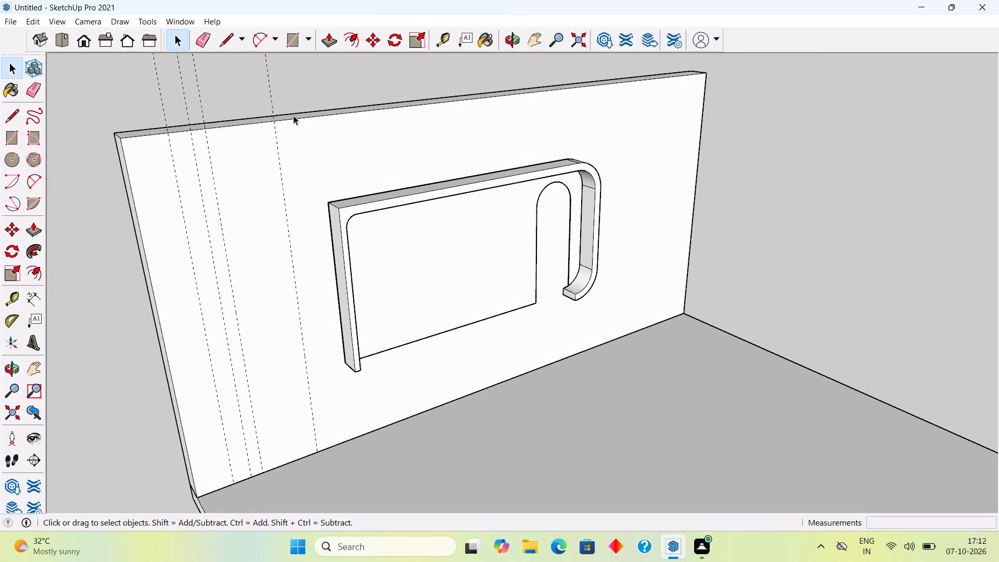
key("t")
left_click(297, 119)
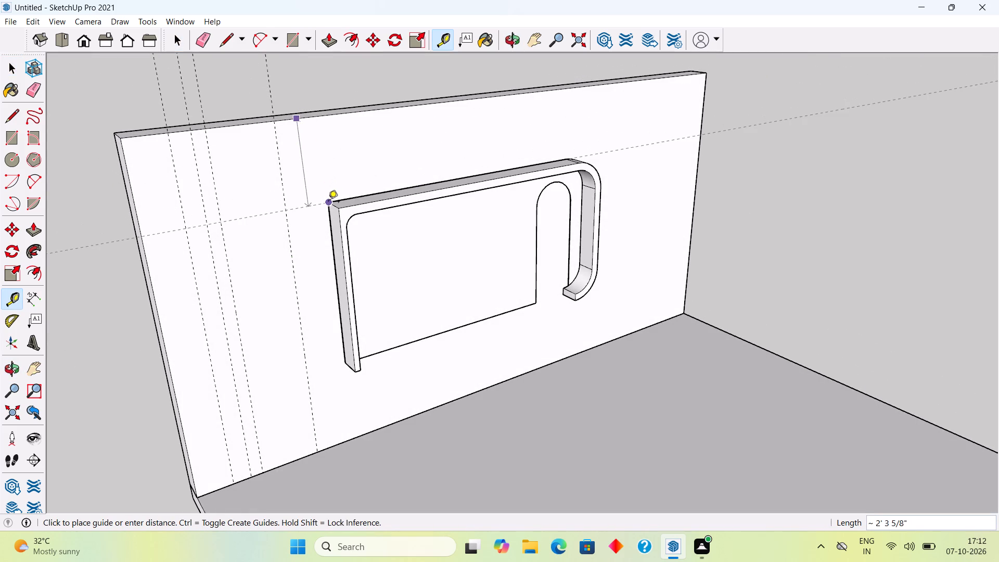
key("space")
Place a 1" guide perpendicular to the wall at the upper outer corner of the frame's straight upright, undoing the extra placement.
middle_click_drag(407, 180, 158, 288)
scroll(405, 101, "up", 3)
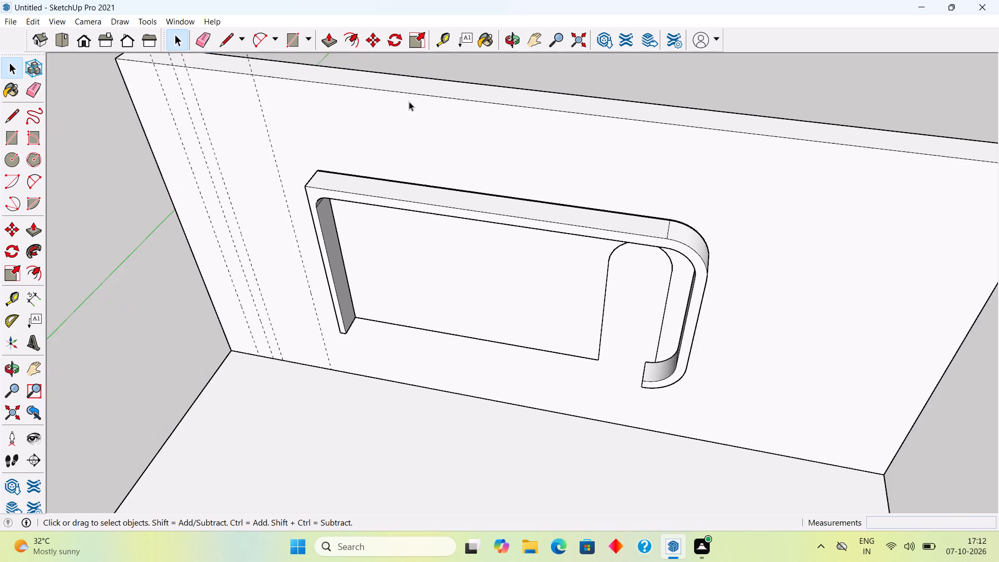
scroll(412, 100, "up", 5)
middle_click_drag(414, 121, 414, 263)
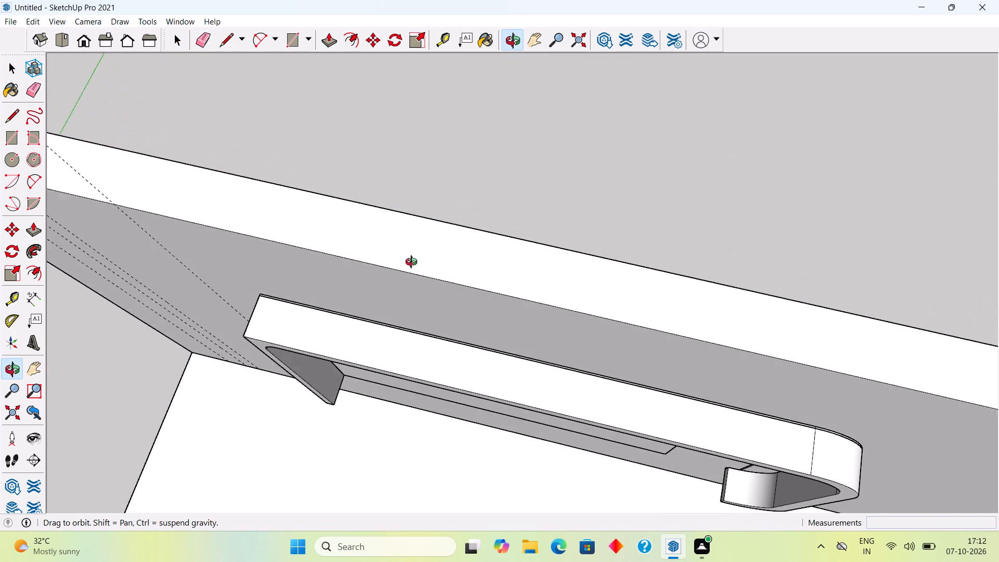
middle_click_drag(414, 263, 268, 418)
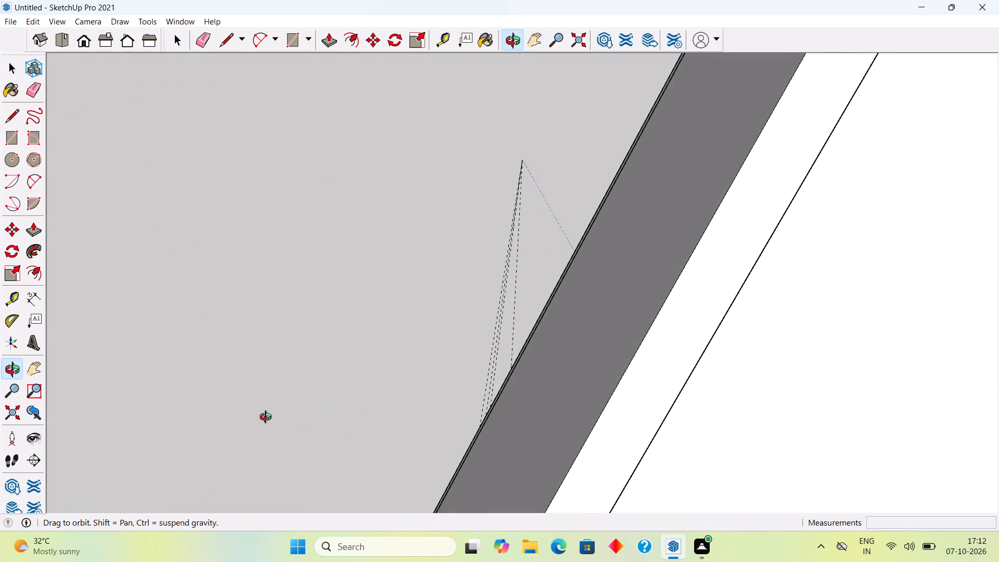
middle_click_drag(268, 418, 253, 444)
scroll(253, 444, "down", 3)
scroll(318, 376, "down", 12)
middle_click_drag(455, 376, 339, 198)
scroll(426, 368, "up", 4)
middle_click_drag(308, 378, 316, 291)
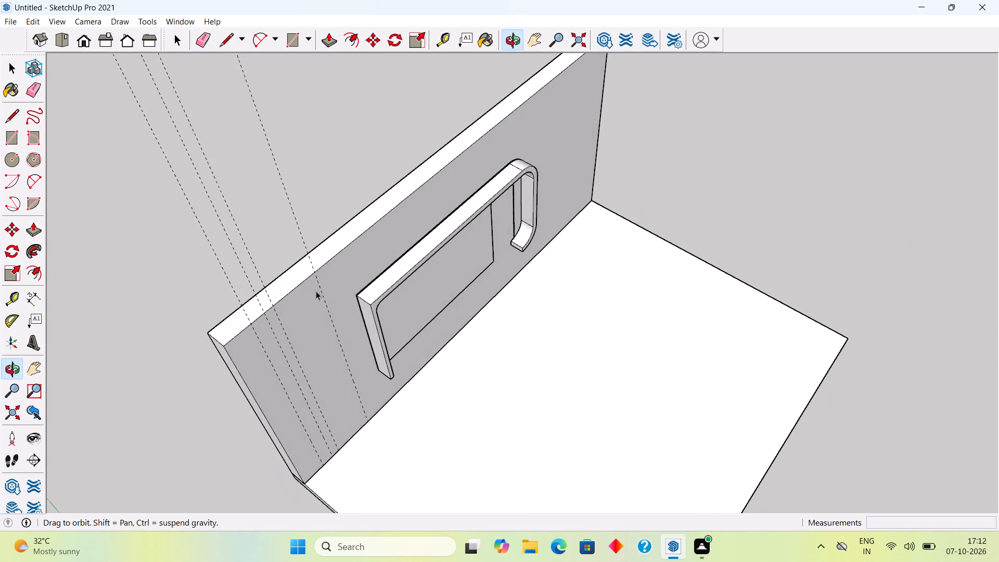
middle_click_drag(316, 291, 299, 289)
scroll(390, 308, "up", 4)
middle_click_drag(337, 343, 465, 279)
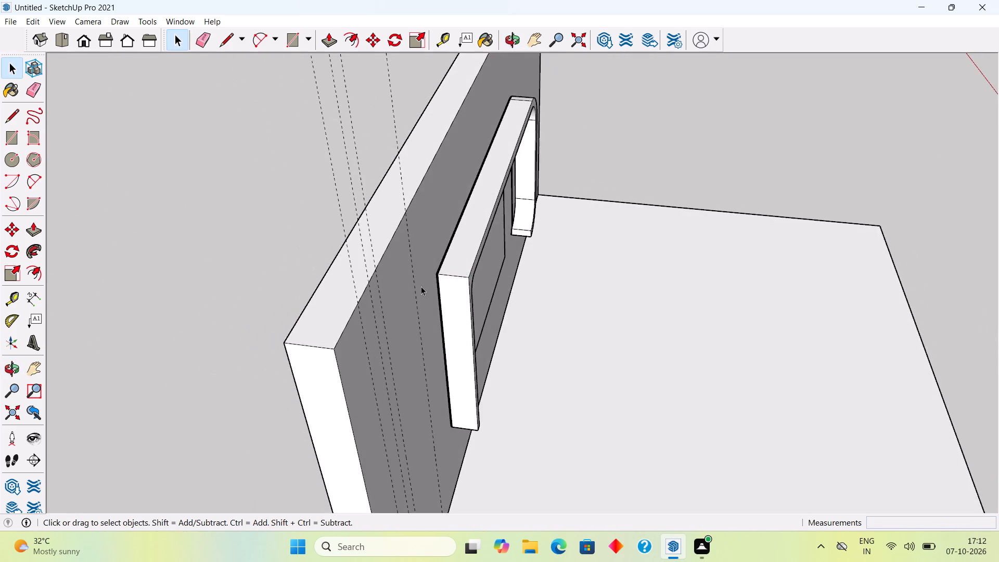
scroll(421, 286, "up", 9)
middle_click_drag(457, 277, 513, 280)
scroll(442, 284, "up", 8)
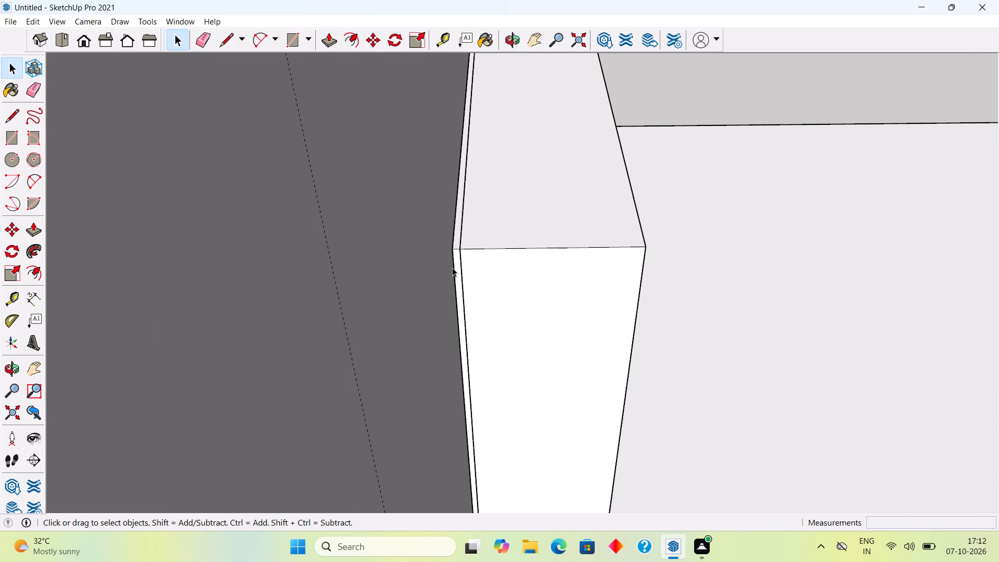
key("t")
left_click(451, 250)
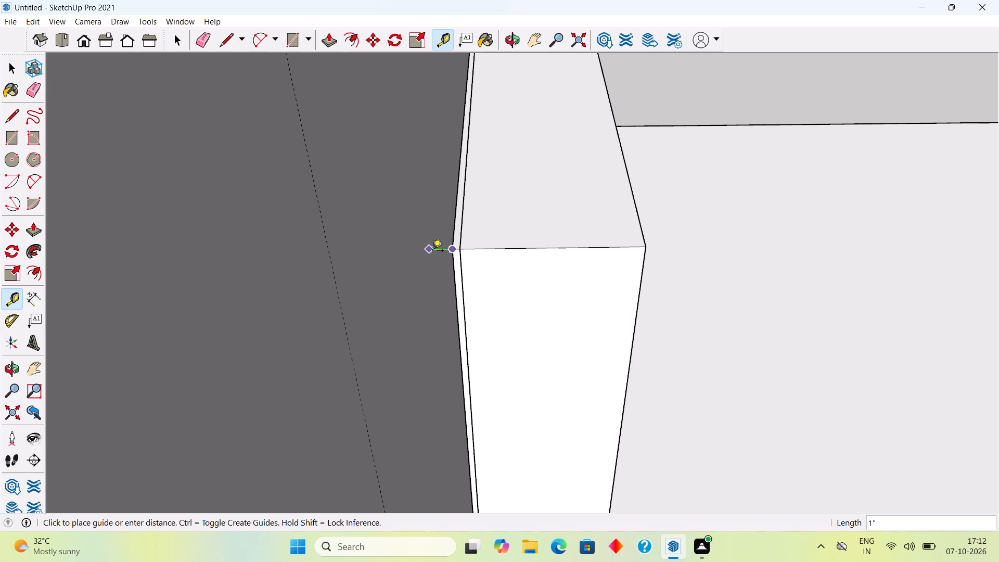
left_click(429, 253)
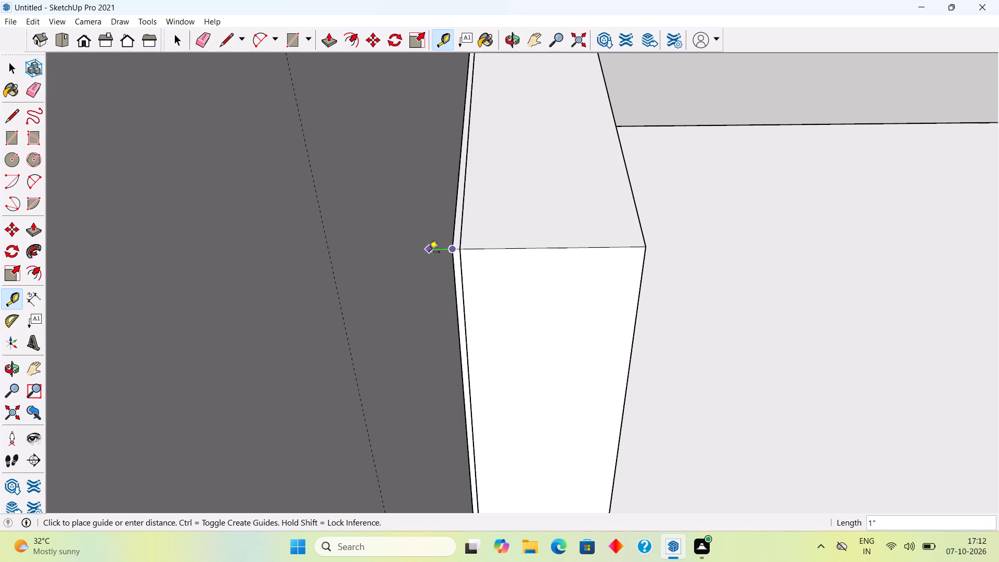
left_click(427, 252)
left_click(427, 252)
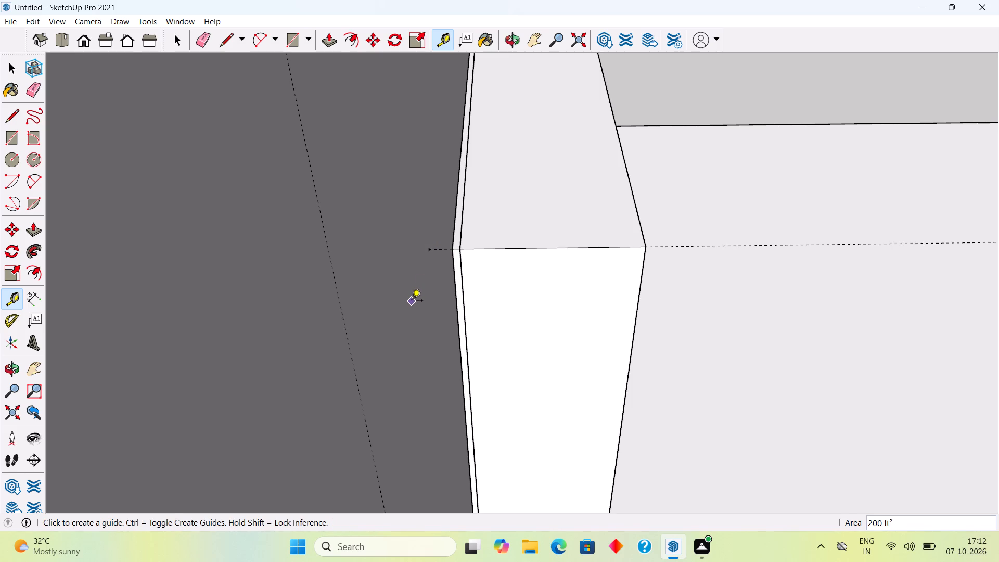
key("ctrl+z")
scroll(411, 301, "down", 10)
key("space")
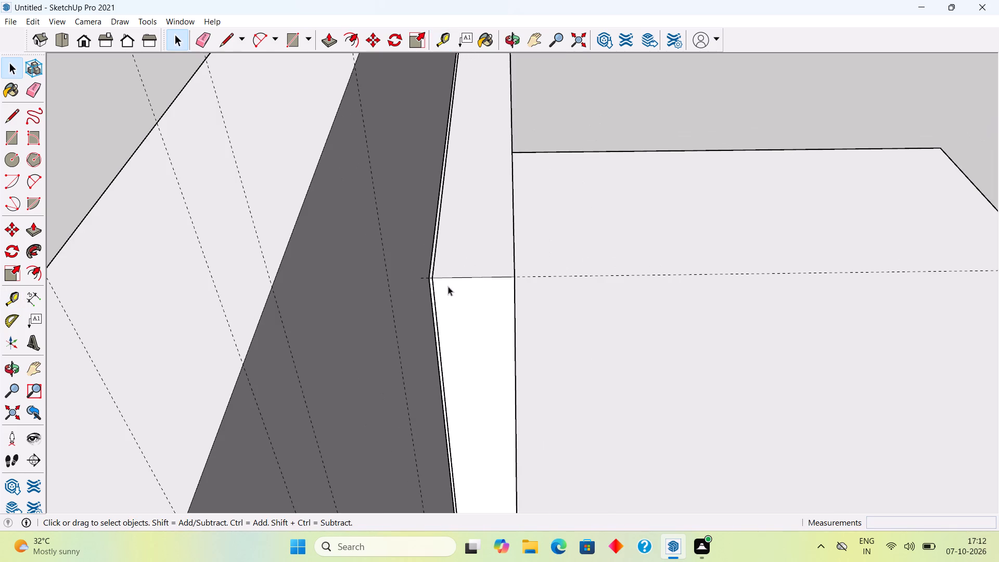
Add a horizontal guide offset from the wall's top edge, passing through the end of the short guide at the frame's upper corner.
middle_click_drag(367, 295, 140, 298)
scroll(145, 295, "down", 9)
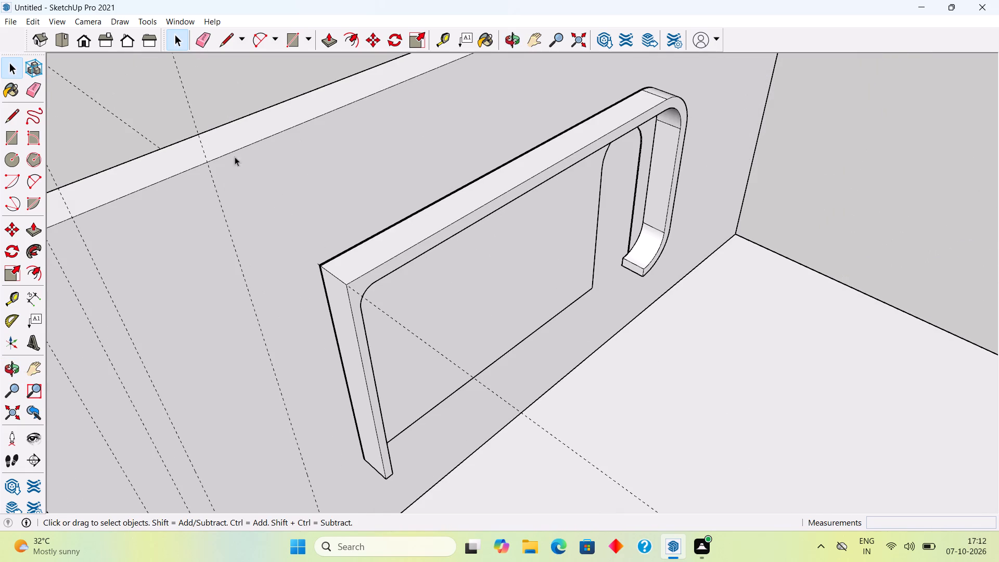
key("t")
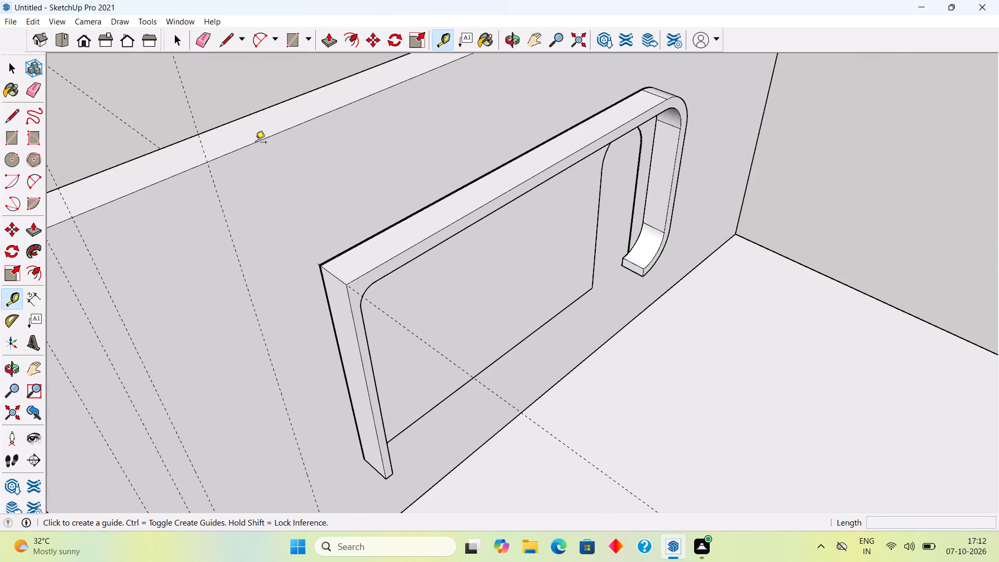
left_click_drag(254, 146, 254, 150)
scroll(321, 266, "up", 11)
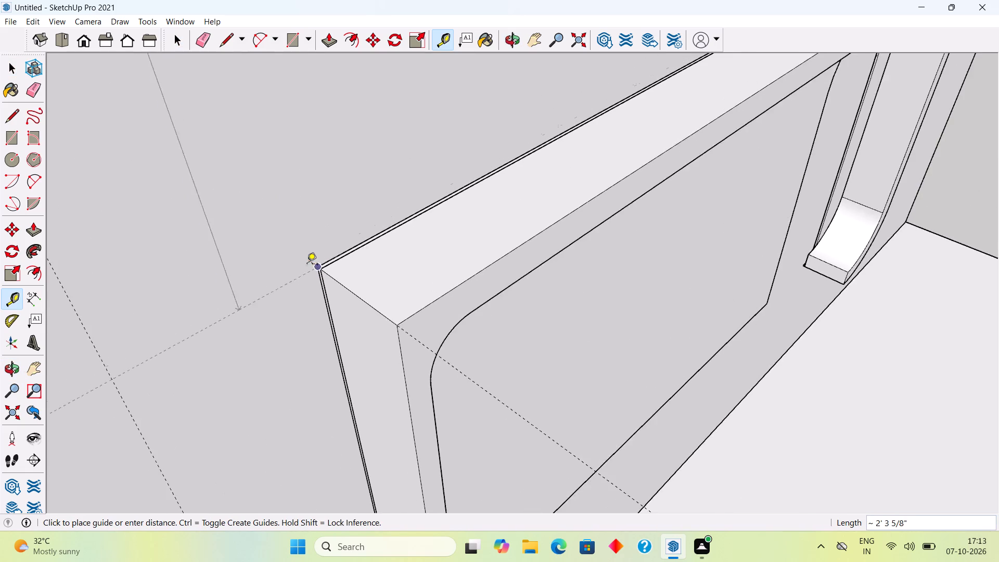
scroll(307, 265, "up", 4)
left_click(314, 256)
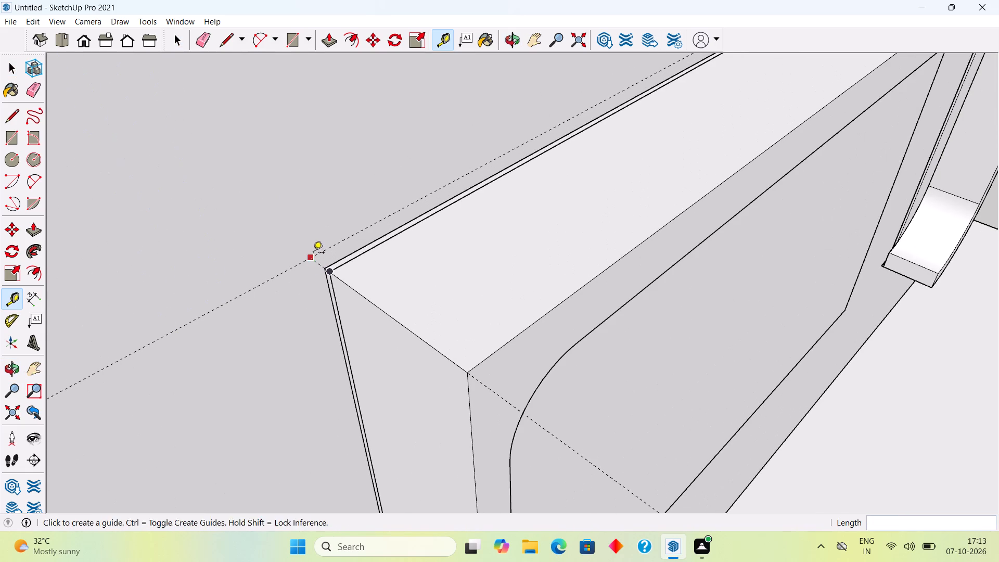
key("space")
Add a second horizontal guide on the wall 4" below the one running along the frame's top.
scroll(313, 253, "down", 20)
scroll(313, 253, "down", 8)
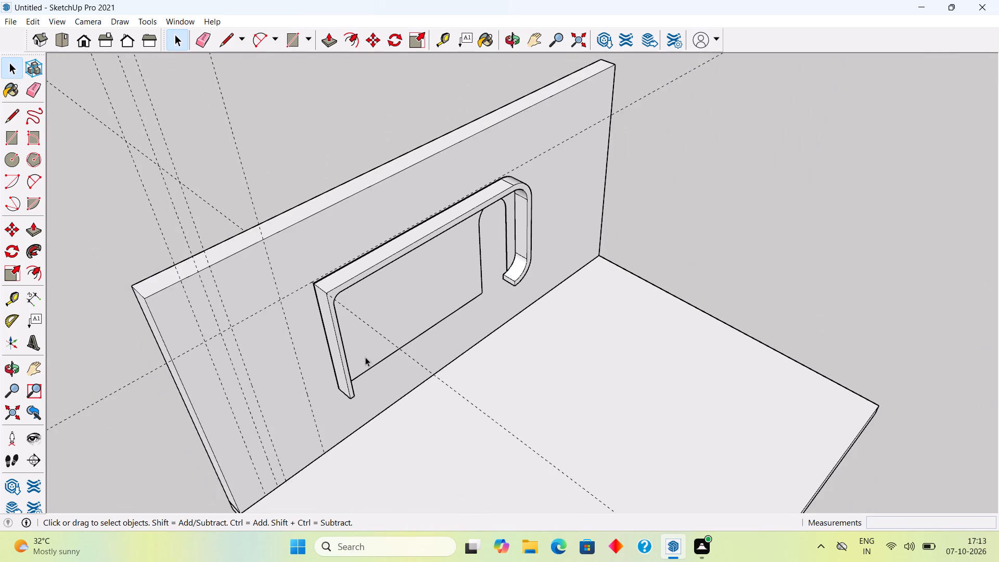
middle_click_drag(364, 357, 226, 207)
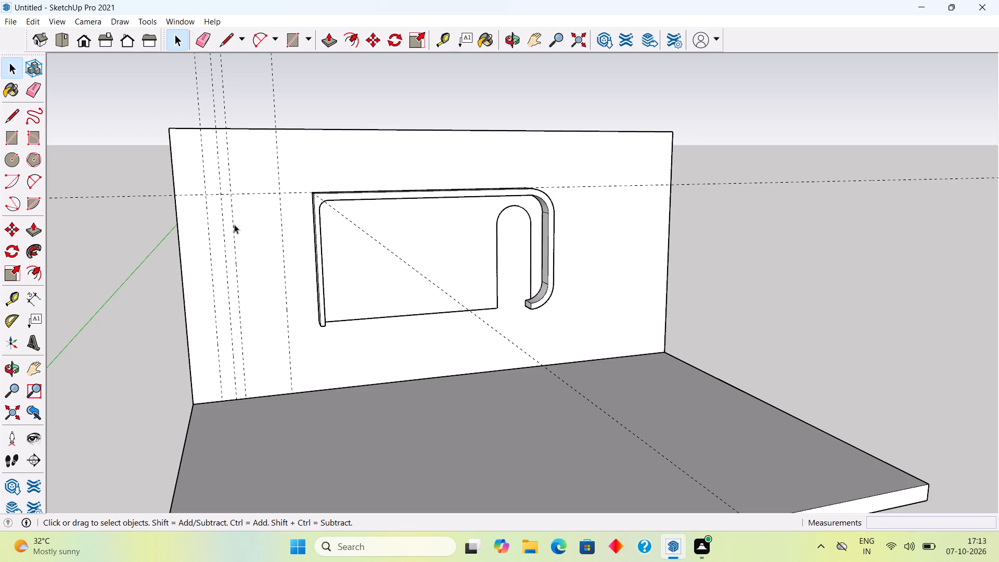
scroll(234, 224, "up", 2)
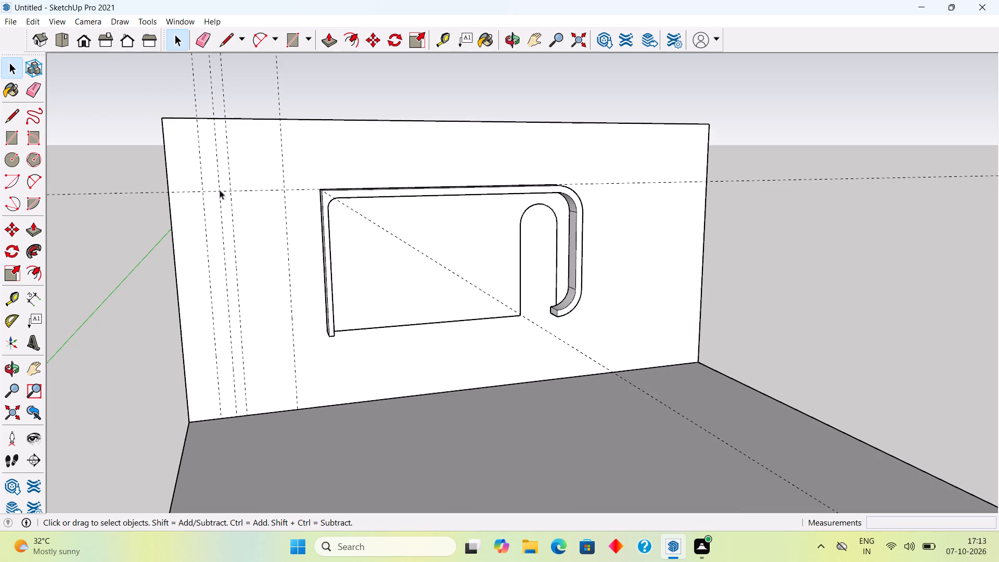
key("t")
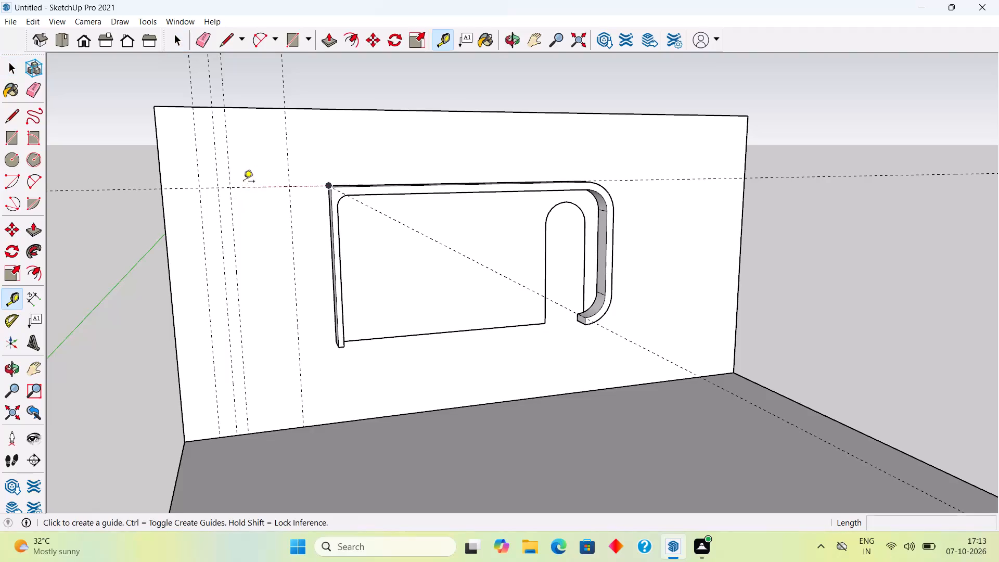
left_click(249, 186)
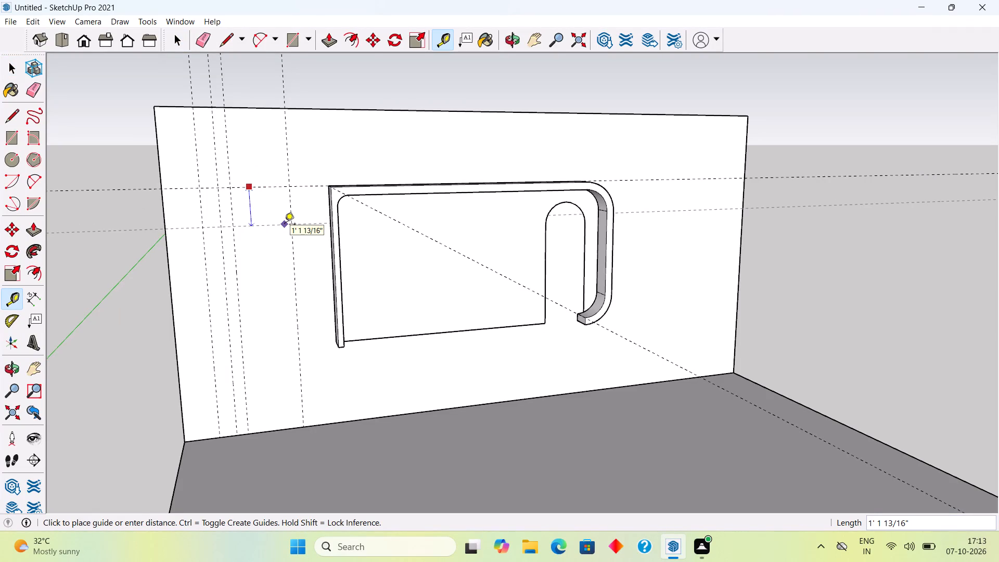
type("4\"")
key("Return")
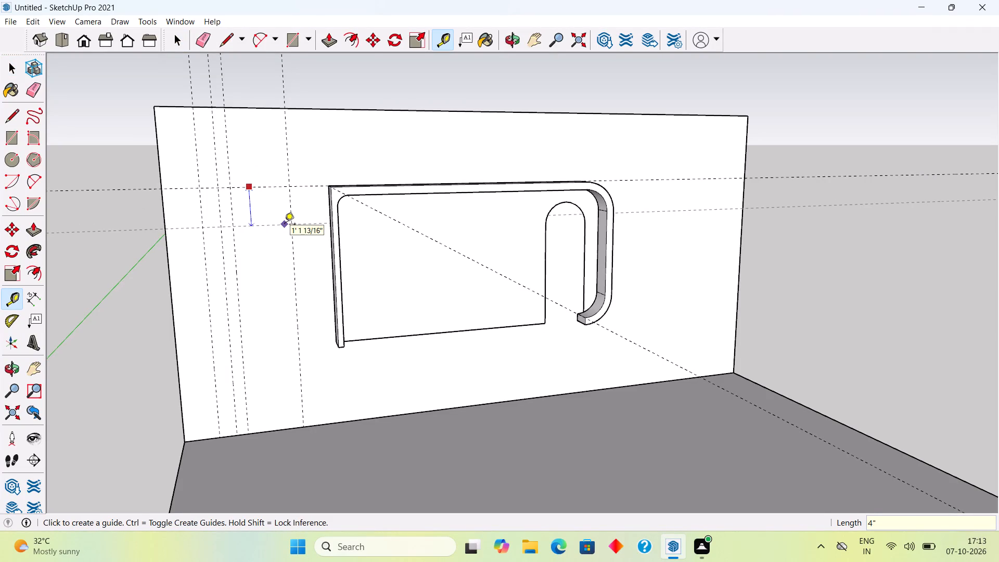
key("space")
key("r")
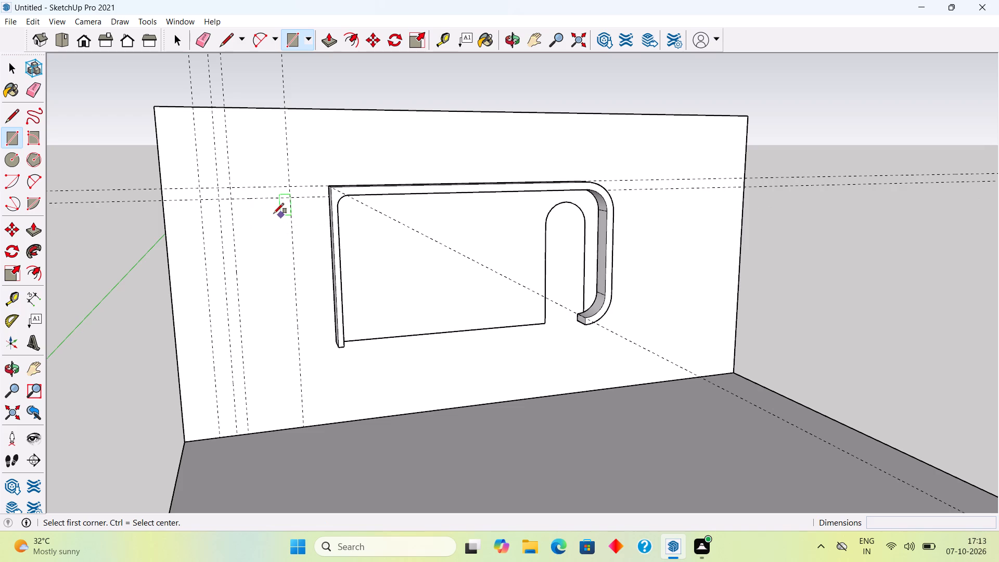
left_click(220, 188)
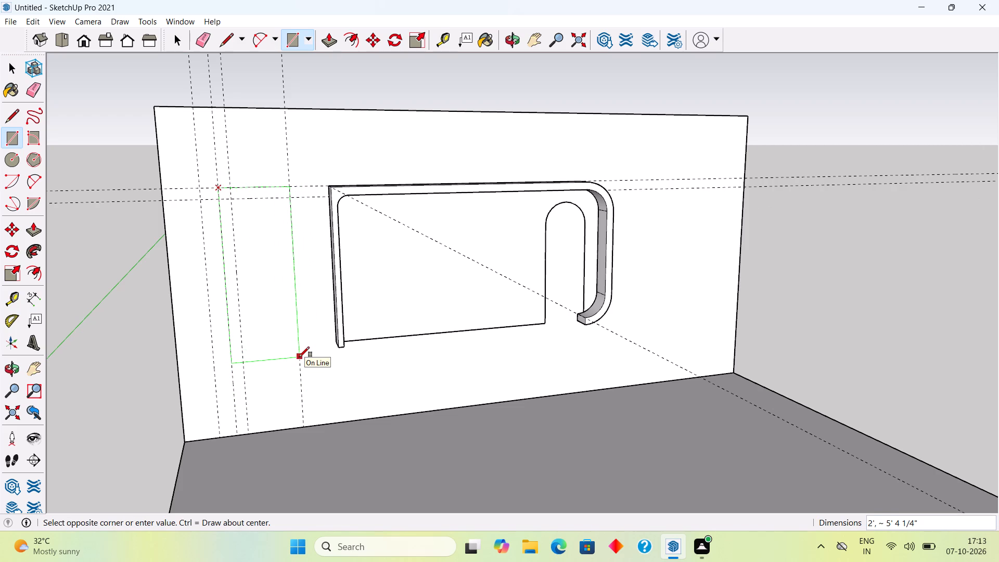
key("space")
Place a guide perpendicular to the wall at the bottom end of the frame's straight upright, offset from the guide at its top corner.
middle_click_drag(267, 309, 456, 318)
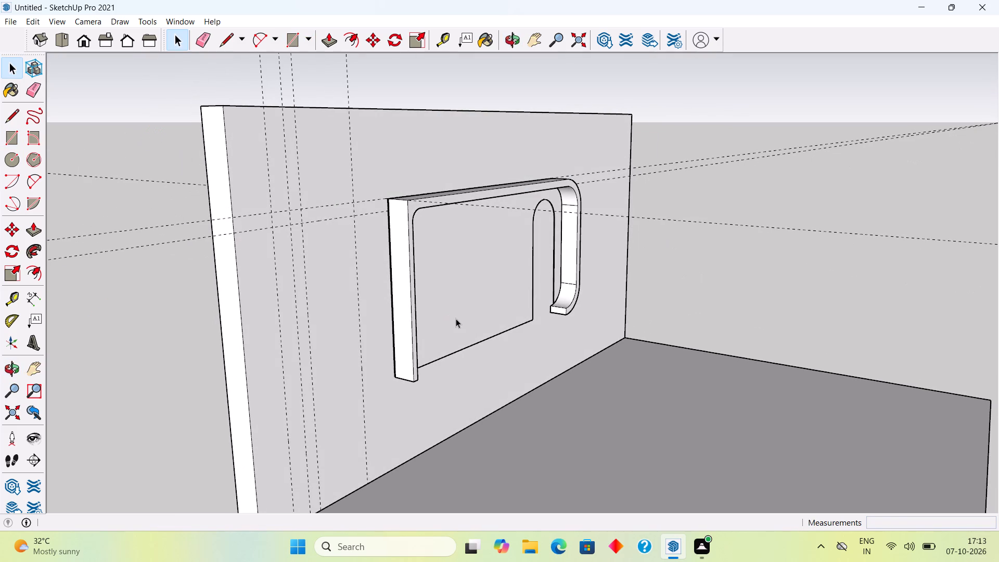
key("t")
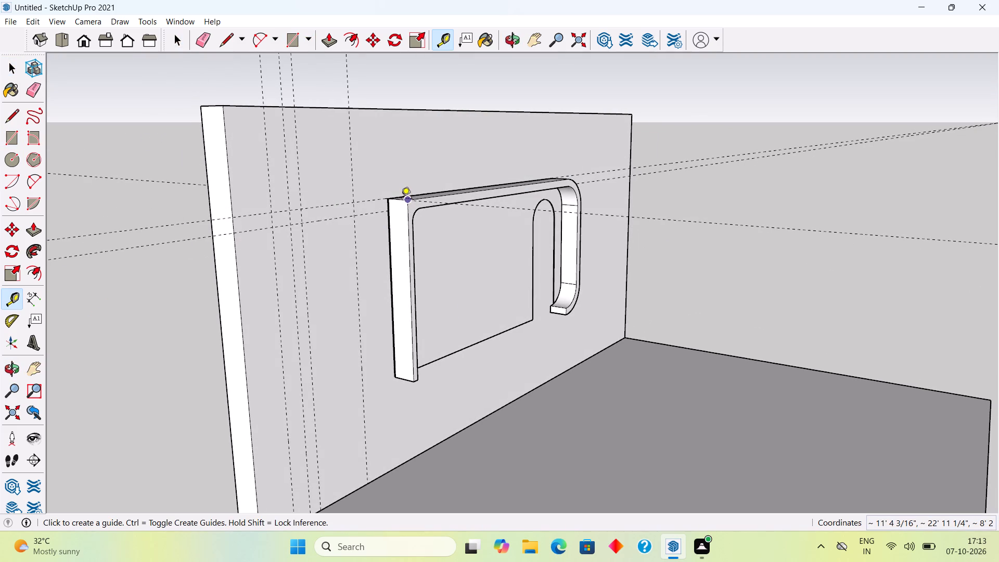
scroll(401, 199, "up", 9)
left_click(412, 202)
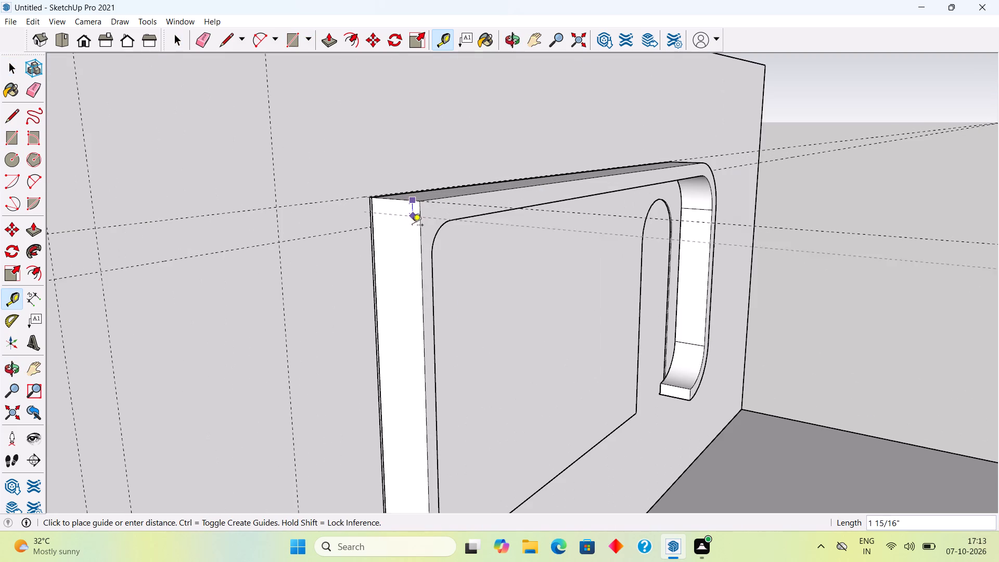
scroll(412, 239, "down", 8)
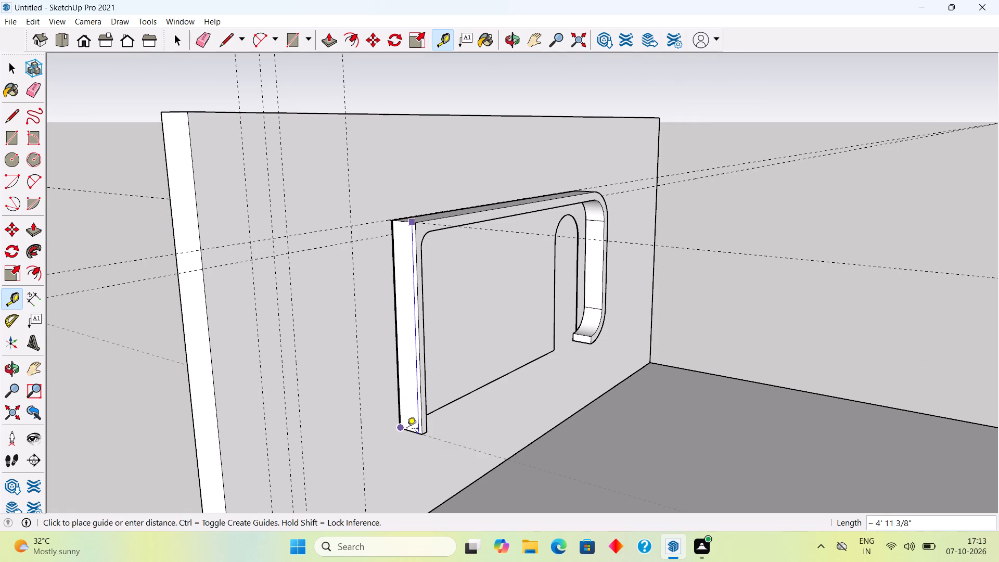
scroll(407, 429, "up", 7)
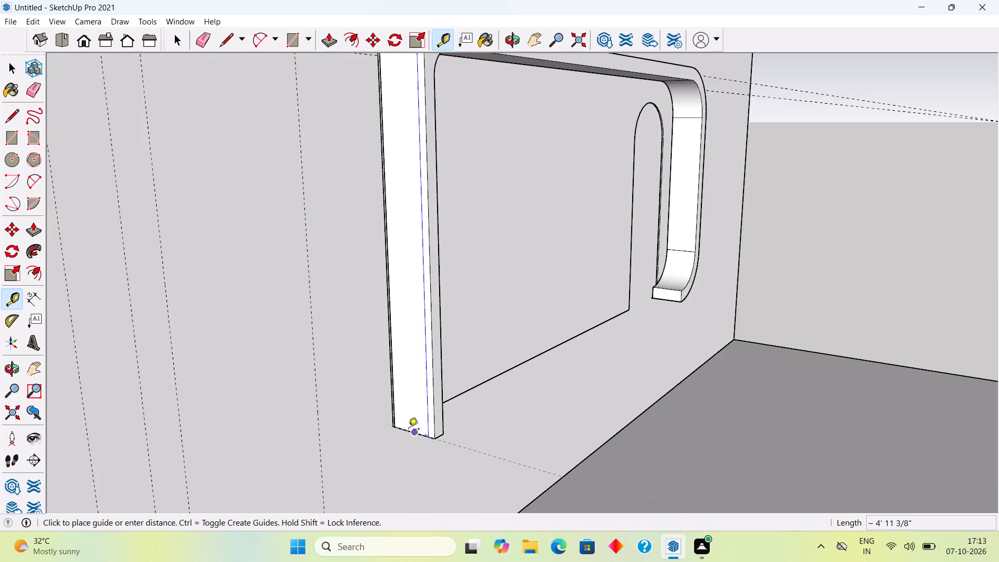
scroll(408, 430, "up", 5)
left_click(407, 430)
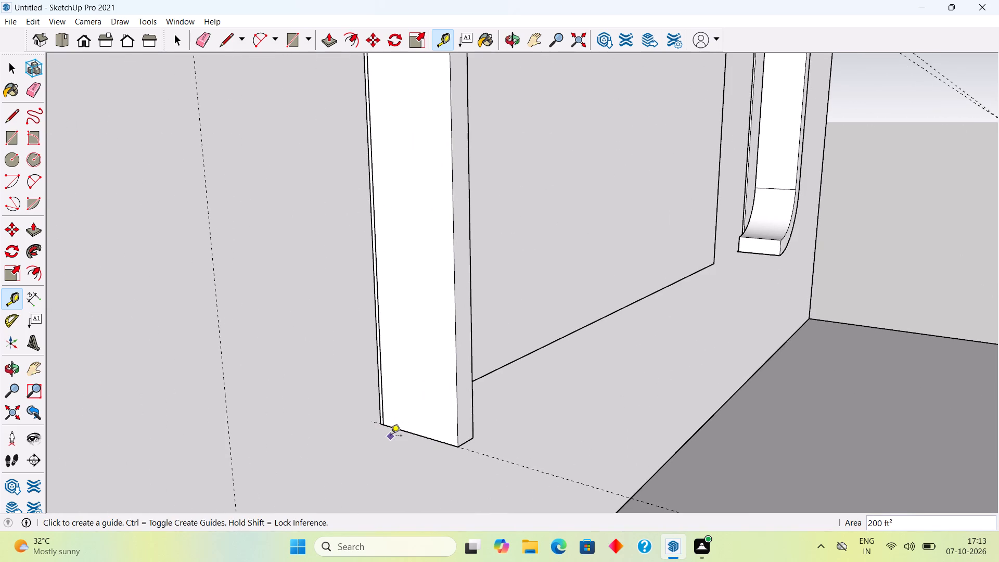
key("space")
scroll(391, 437, "down", 14)
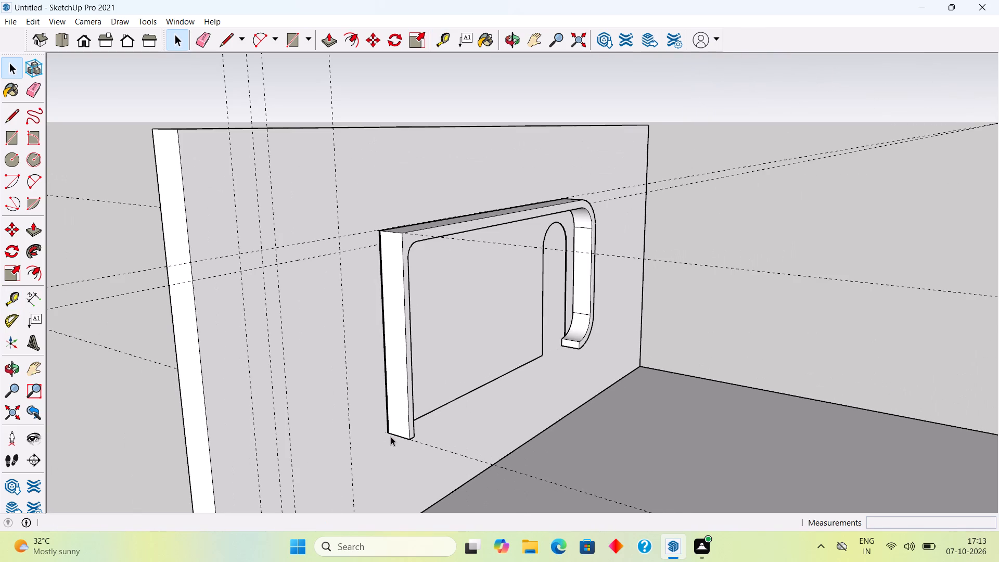
Add a horizontal guide on the wall level with the bottom of the frame's upright, offset from the guide along the frame's top.
key("t")
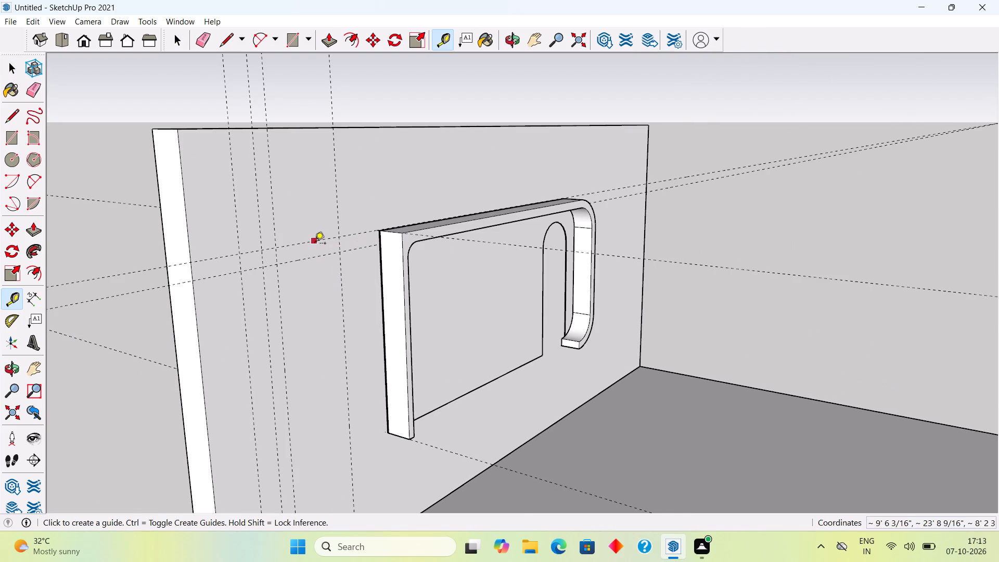
left_click(317, 242)
scroll(375, 415, "up", 14)
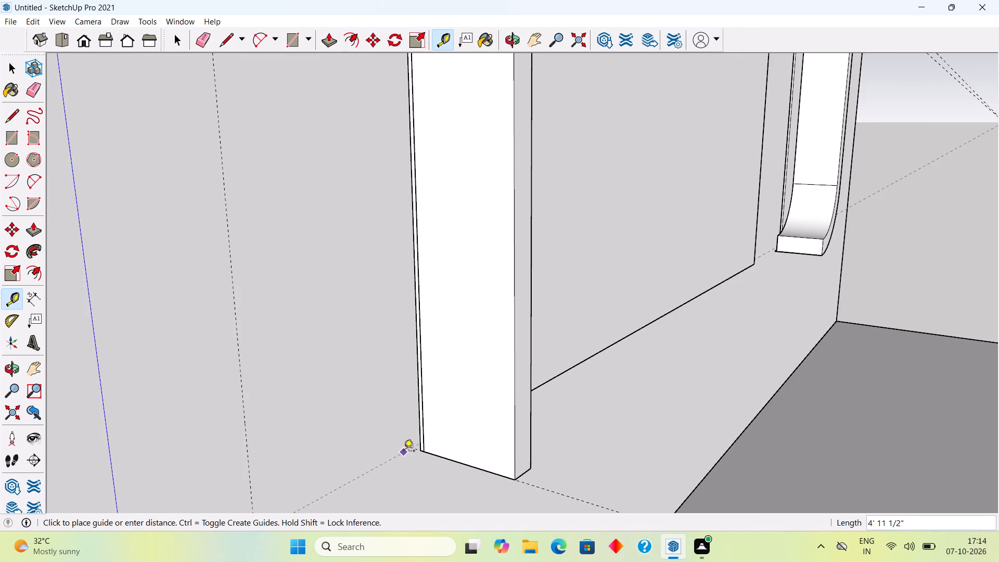
scroll(368, 444, "down", 3)
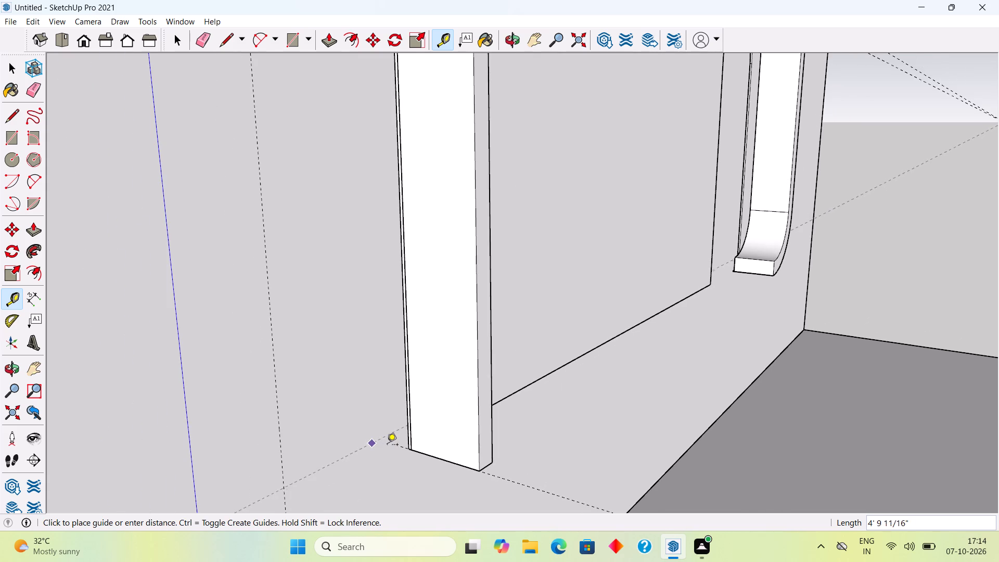
left_click(400, 449)
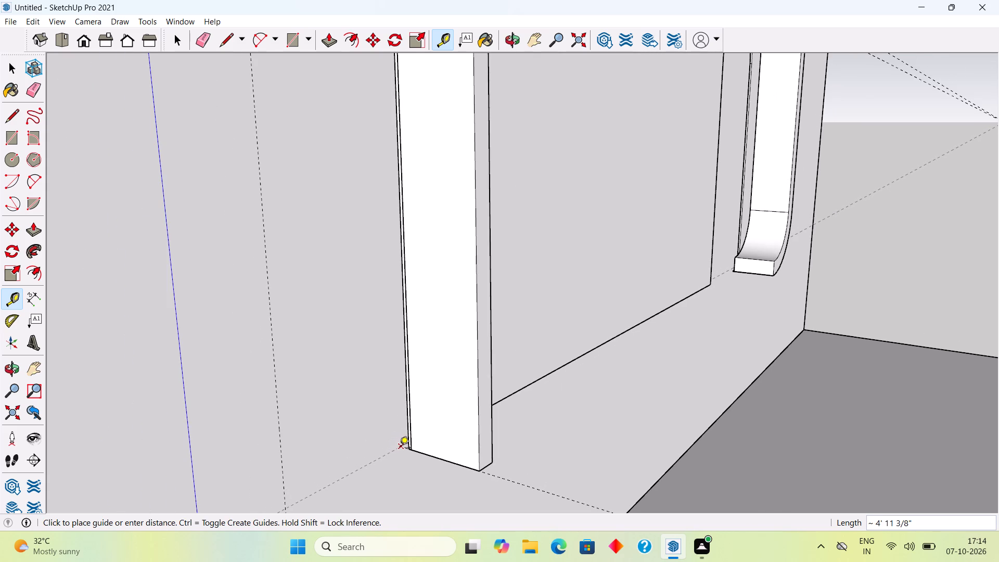
key("space")
scroll(400, 449, "down", 15)
Draw a rectangle about 2' by 4' 11 3/8" on the wall beside the frame, between the vertical guides and the top and bottom guides.
middle_click_drag(387, 454, 317, 458)
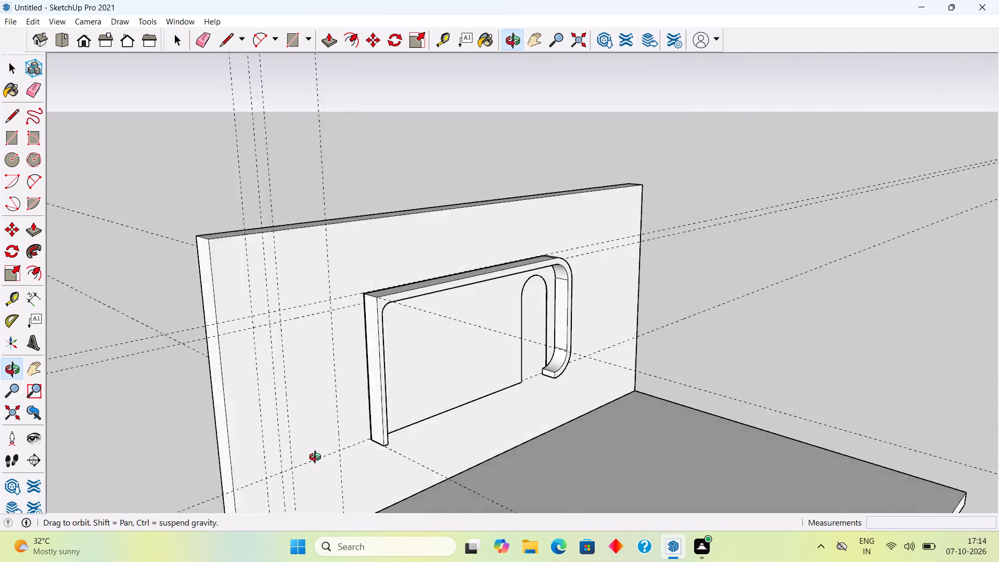
middle_click_drag(317, 458, 235, 448)
key("r")
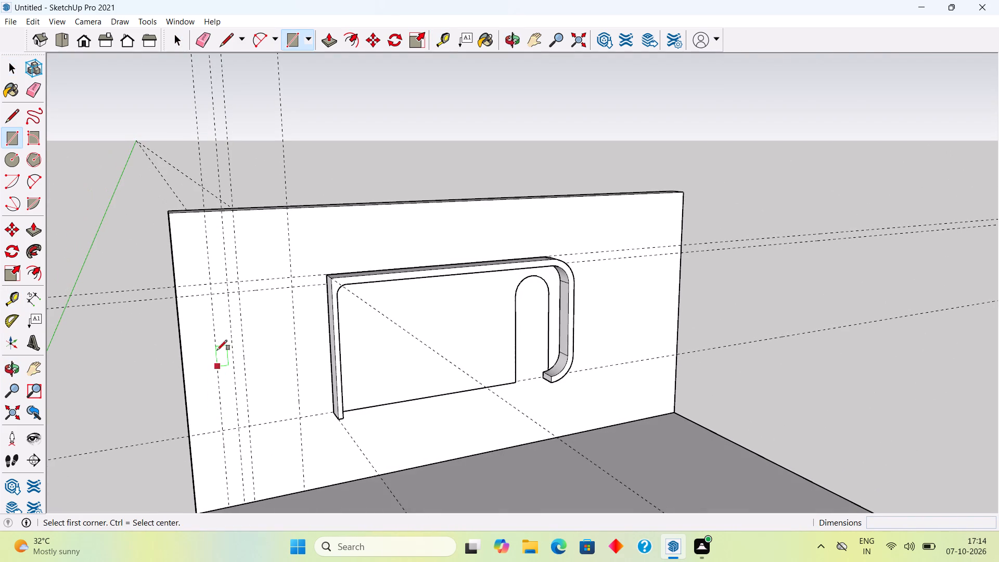
left_click(229, 282)
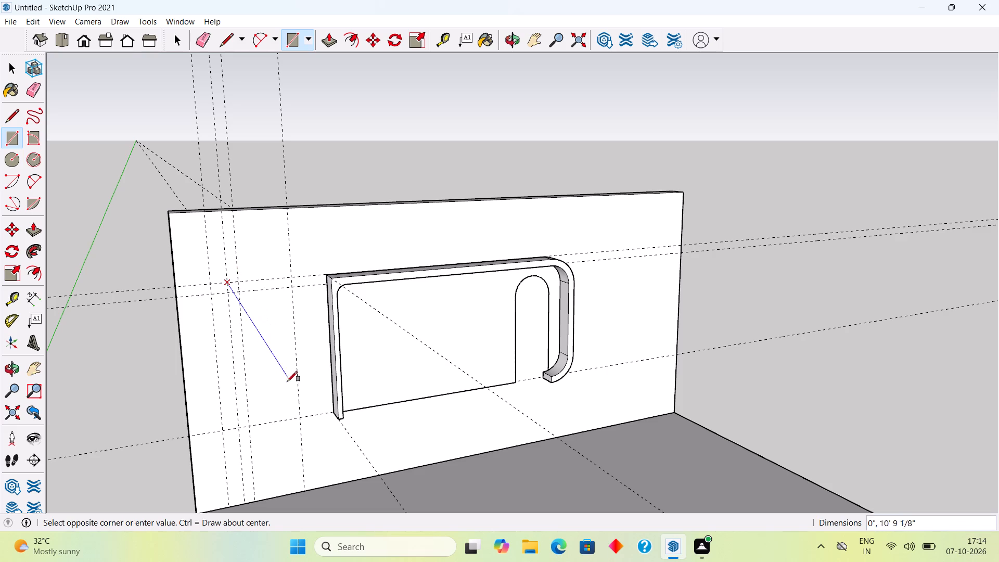
left_click(302, 418)
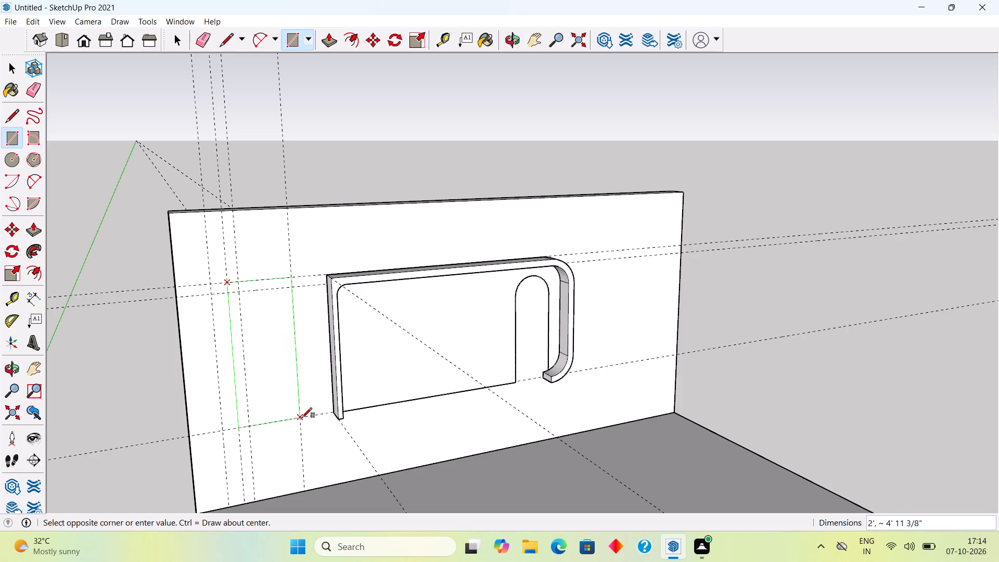
key("space")
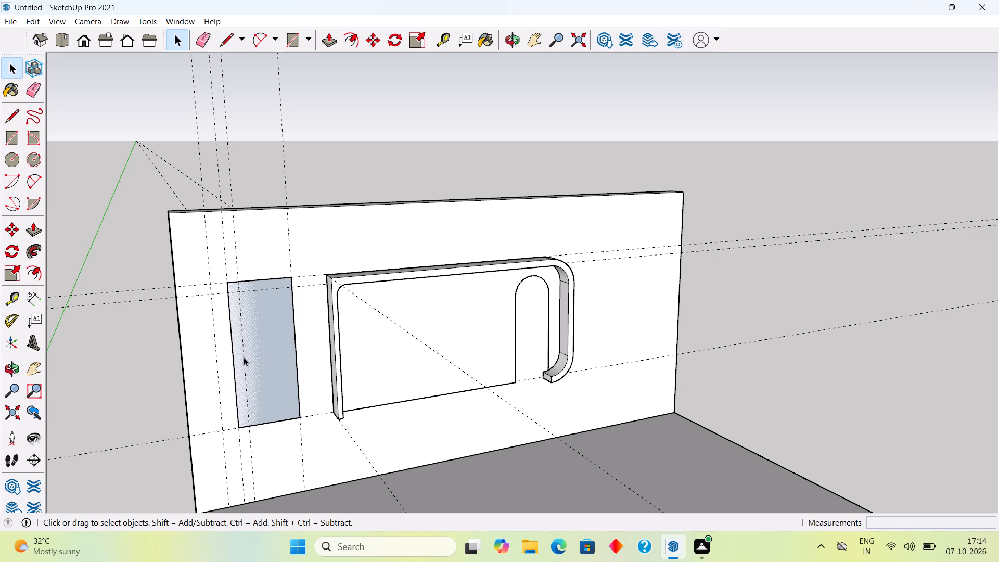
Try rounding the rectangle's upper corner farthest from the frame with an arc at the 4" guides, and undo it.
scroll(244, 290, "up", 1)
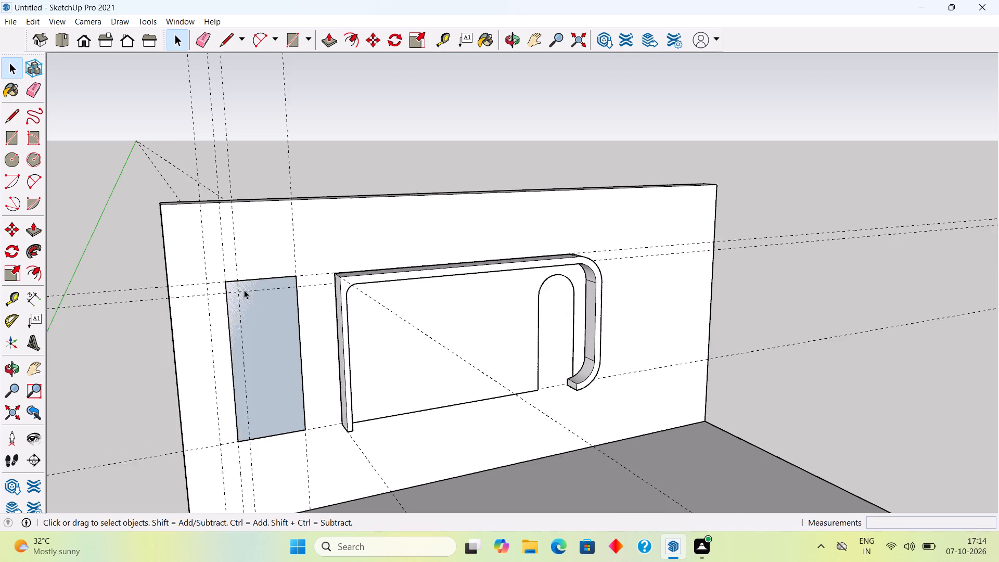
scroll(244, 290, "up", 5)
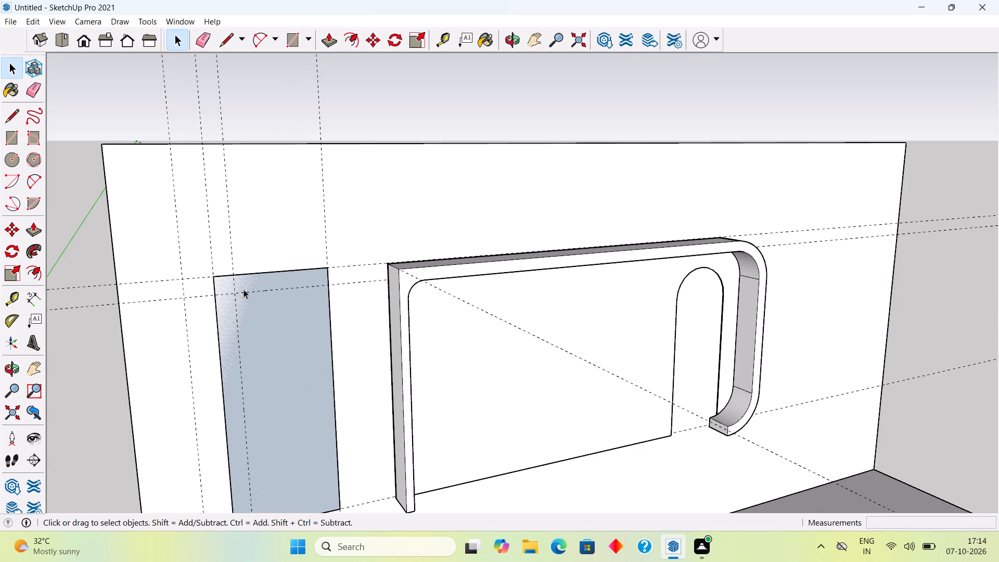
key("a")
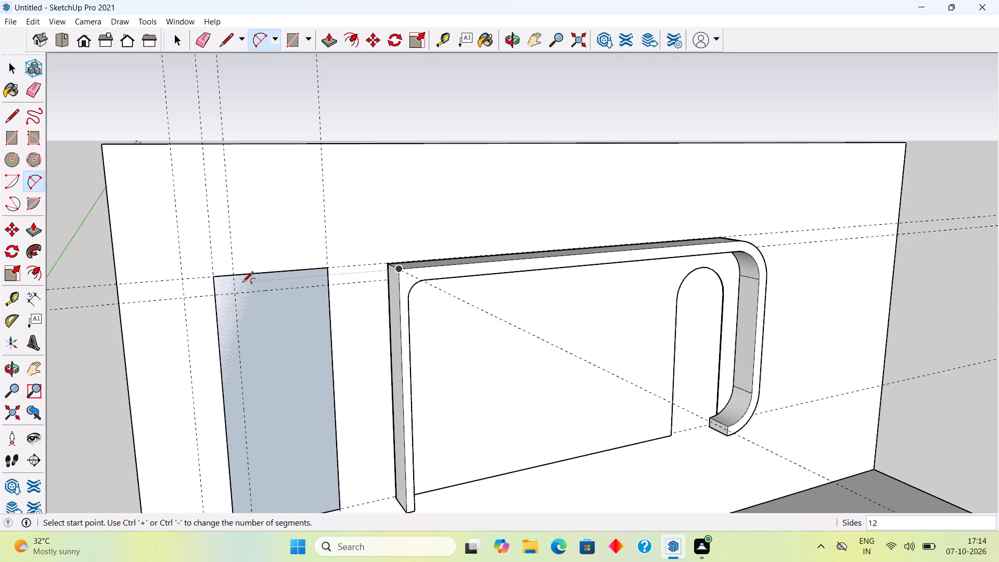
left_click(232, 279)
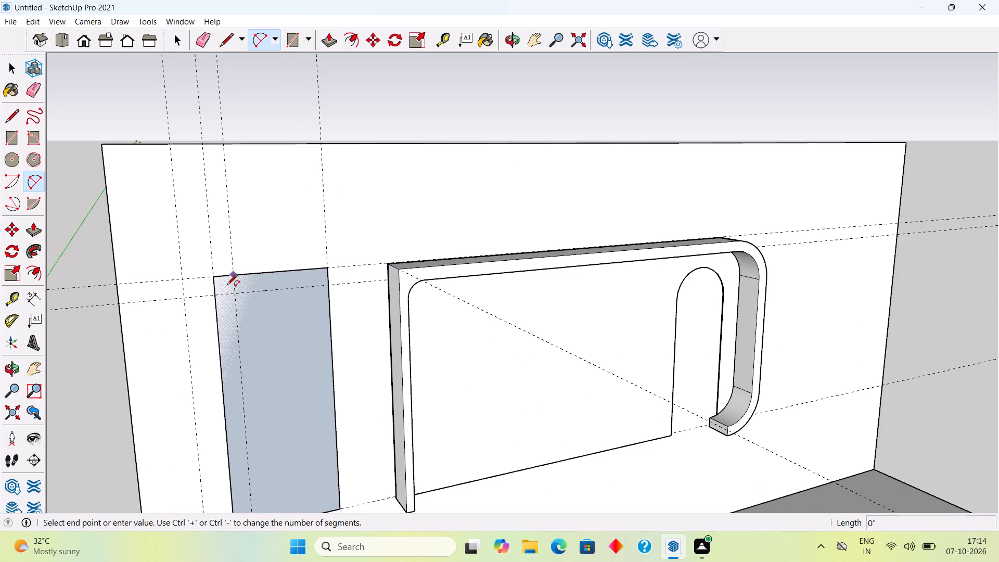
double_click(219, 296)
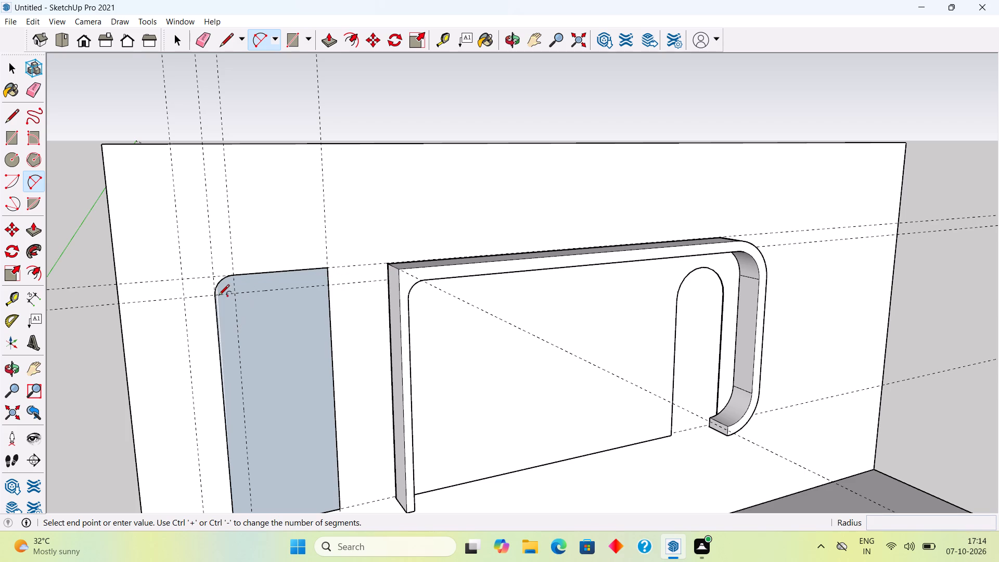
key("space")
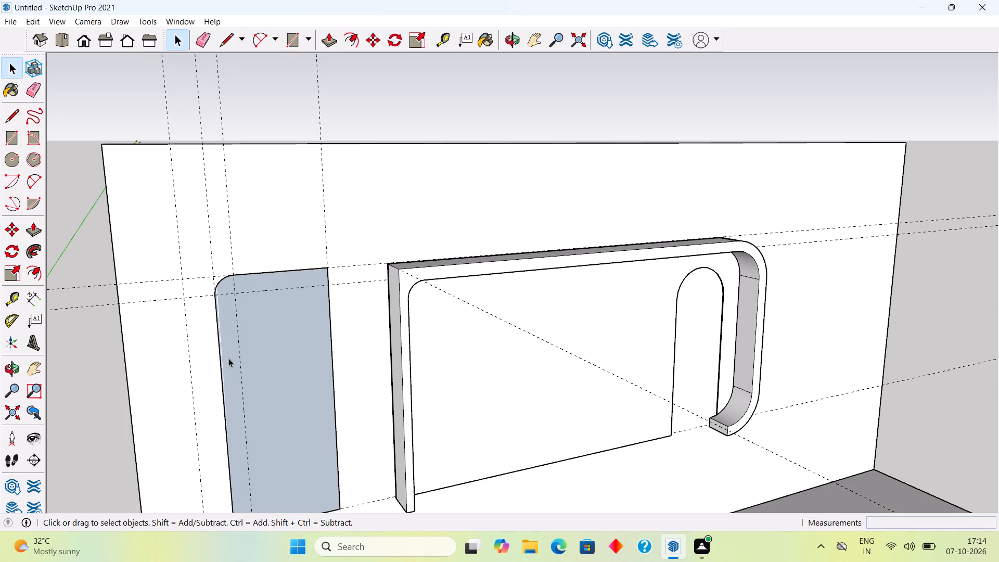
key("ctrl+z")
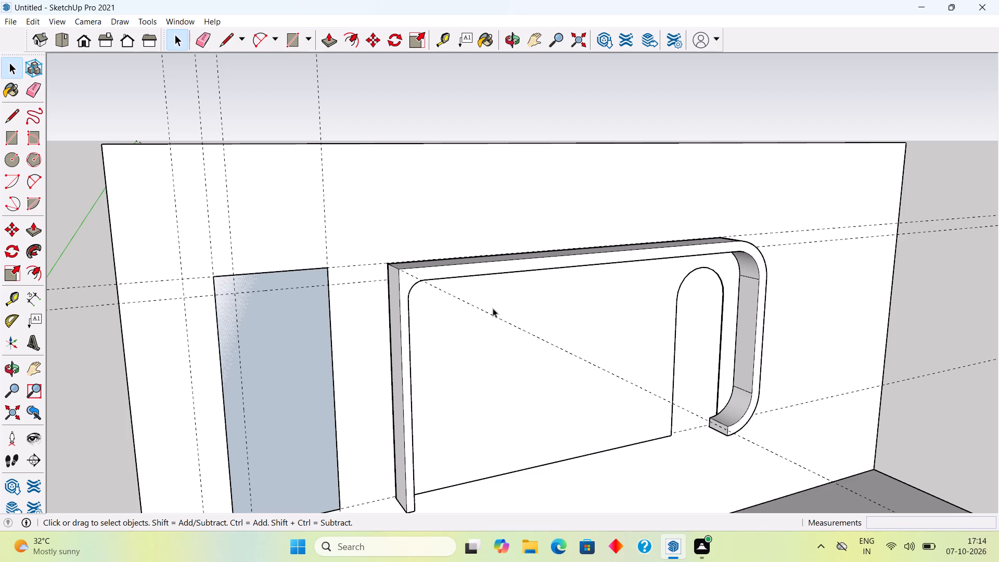
Delete the vertical and horizontal 4" guides crossing the new rectangle.
left_click(221, 127)
key("Delete")
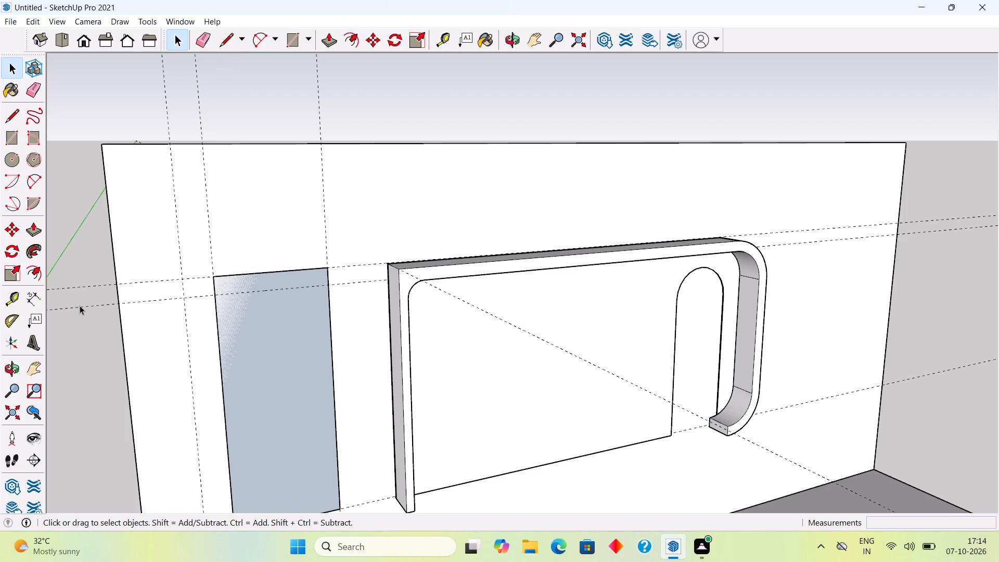
left_click(80, 305)
key("Delete")
Add guides inside the rectangle 6" below its top edge and 6" in from its side edge farthest from the frame.
key("t")
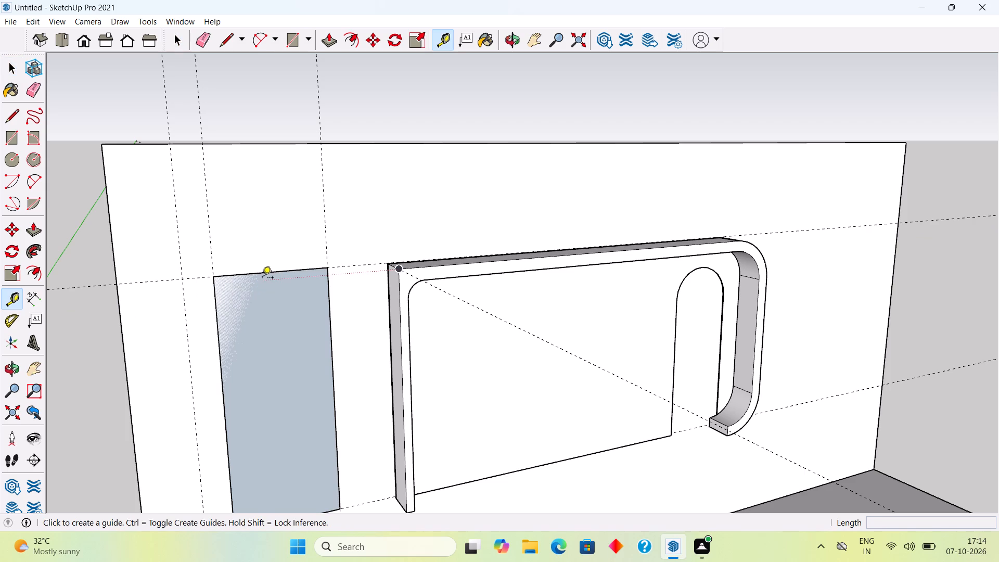
left_click(265, 276)
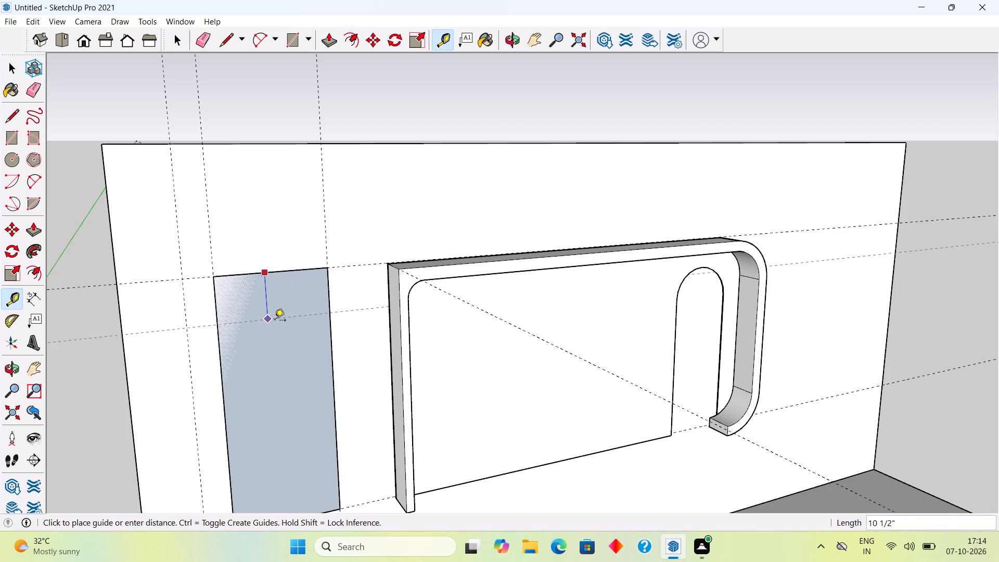
type("6\"")
key("Return")
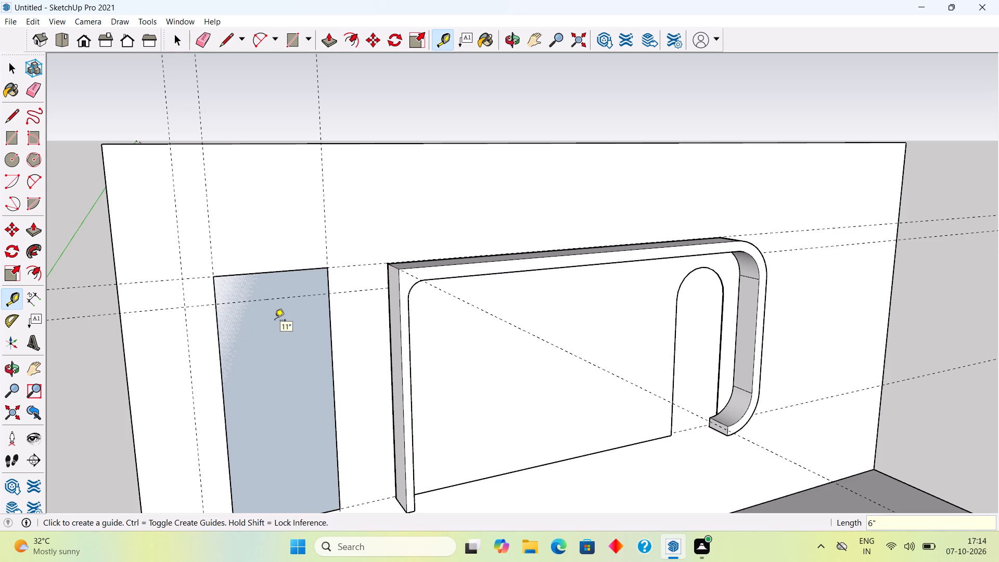
left_click(224, 365)
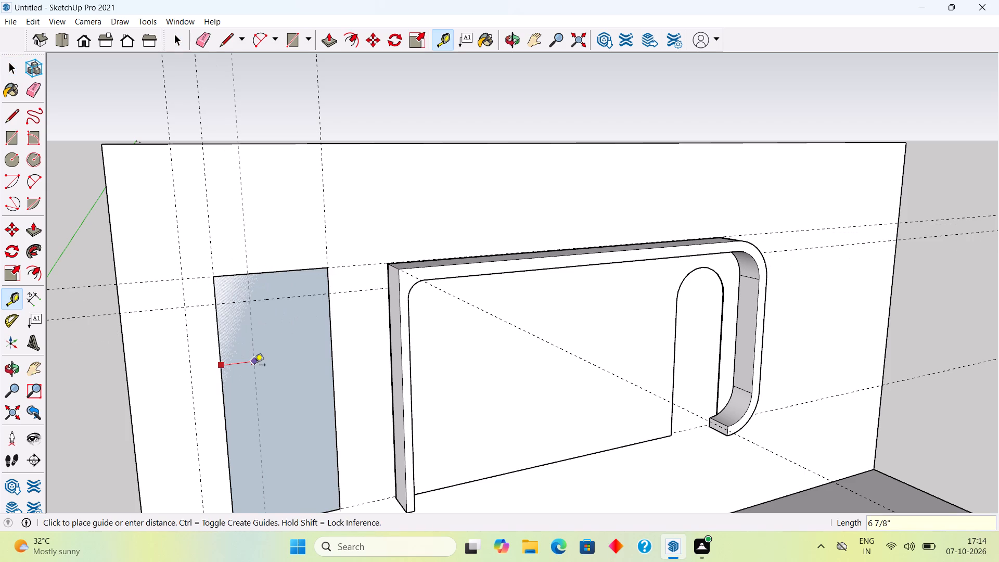
type("6\"")
key("Return")
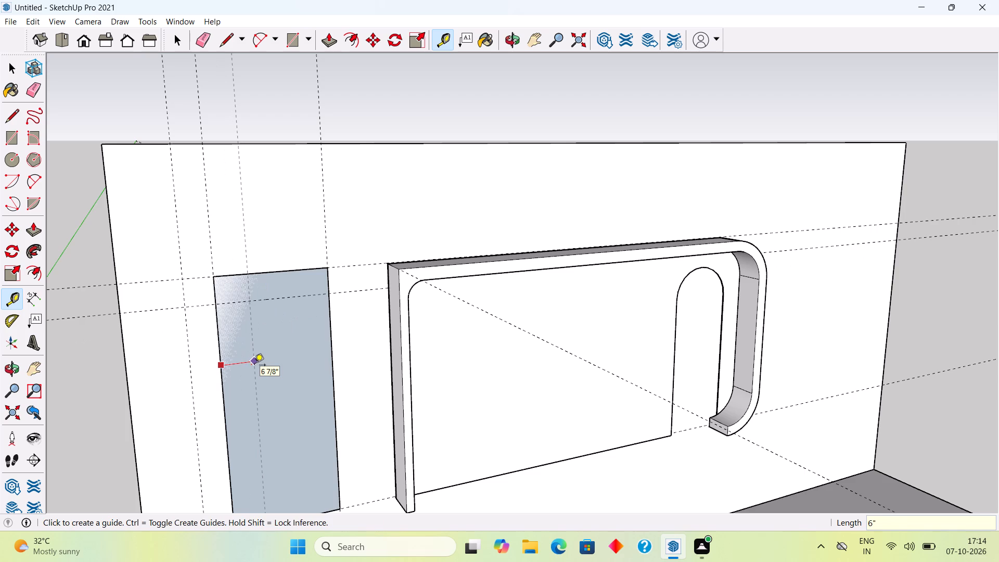
Add a horizontal guide 6" above the rectangle's bottom edge.
scroll(254, 366, "down", 9)
scroll(267, 466, "up", 8)
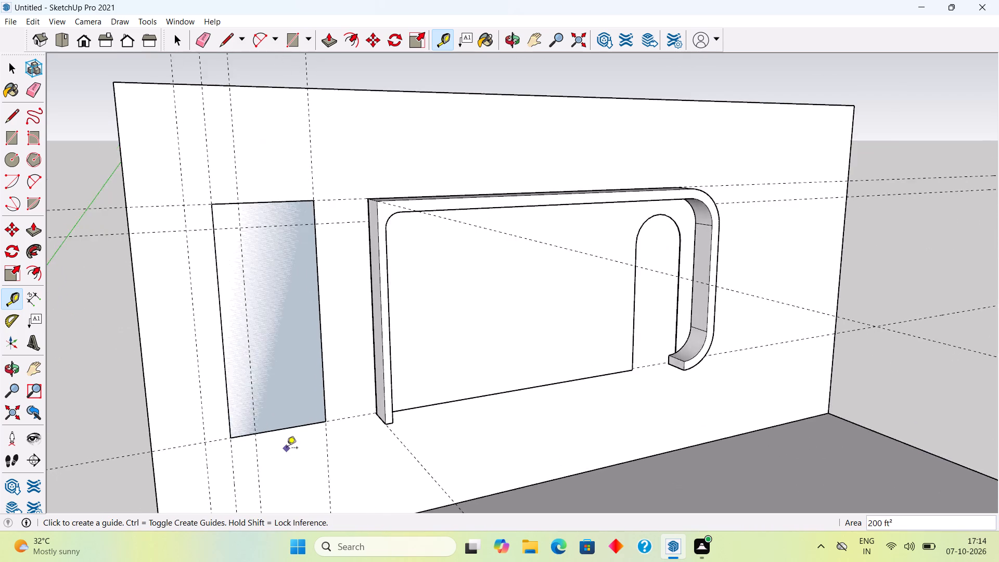
scroll(287, 449, "up", 4)
left_click(274, 417)
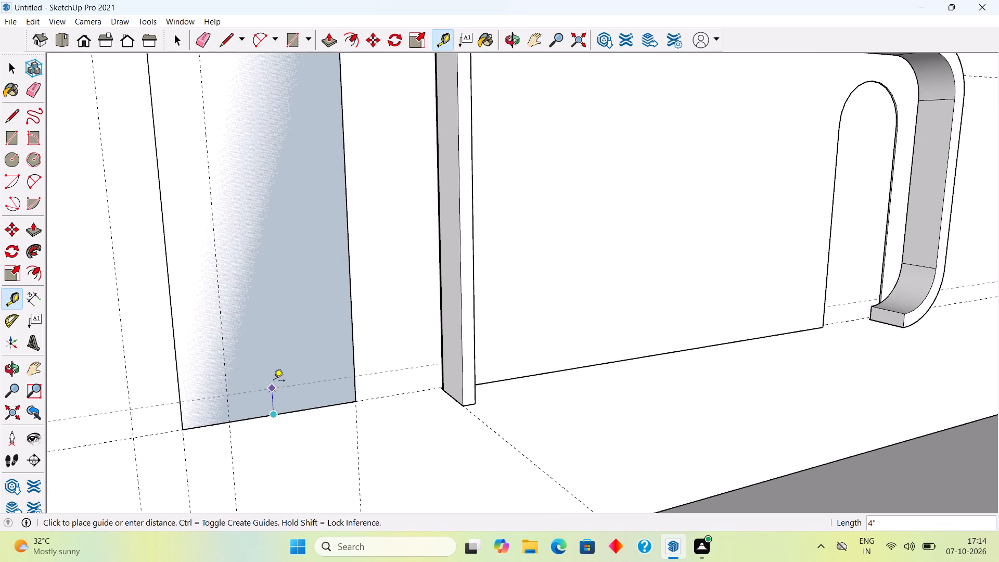
type("6\"")
key("Return")
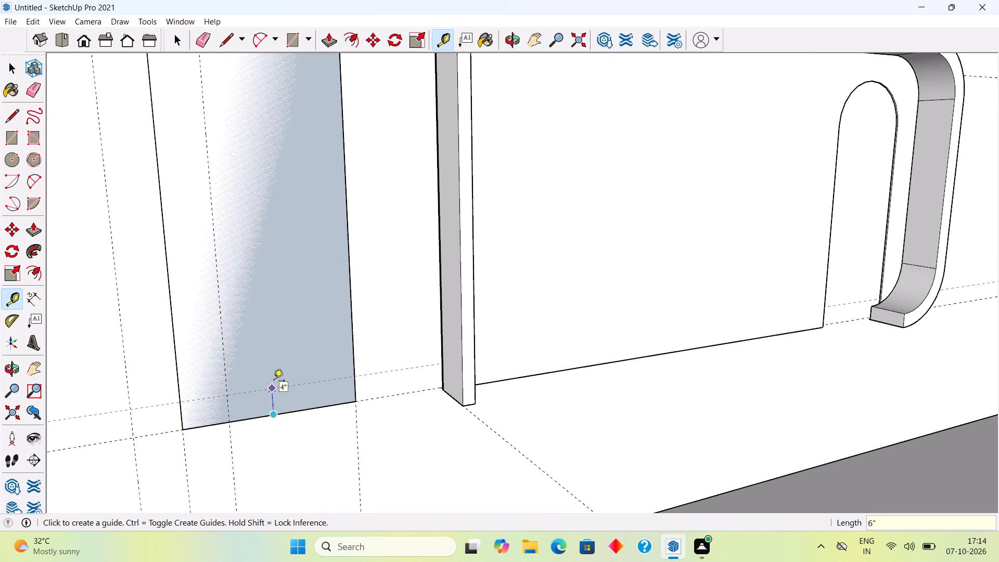
key("space")
Round the rectangle's lower and upper corners farthest from the frame with tangent arcs at the 6" guides.
key("a")
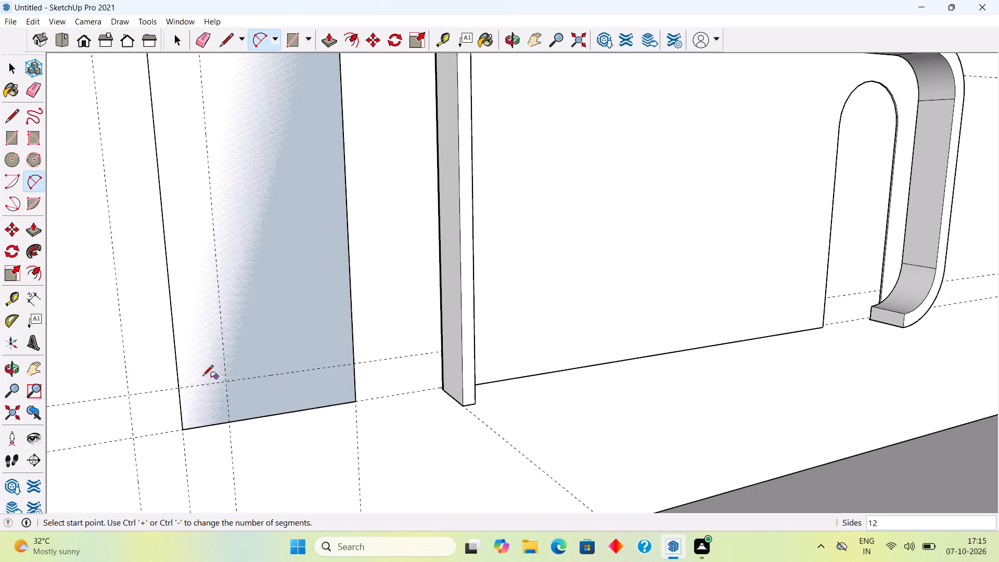
left_click(182, 389)
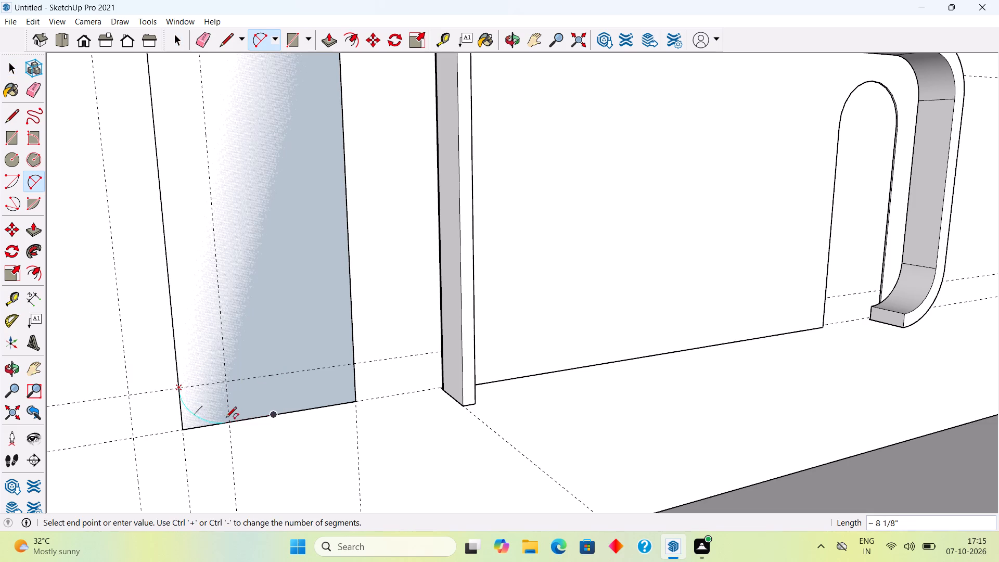
double_click(227, 421)
scroll(227, 421, "down", 10)
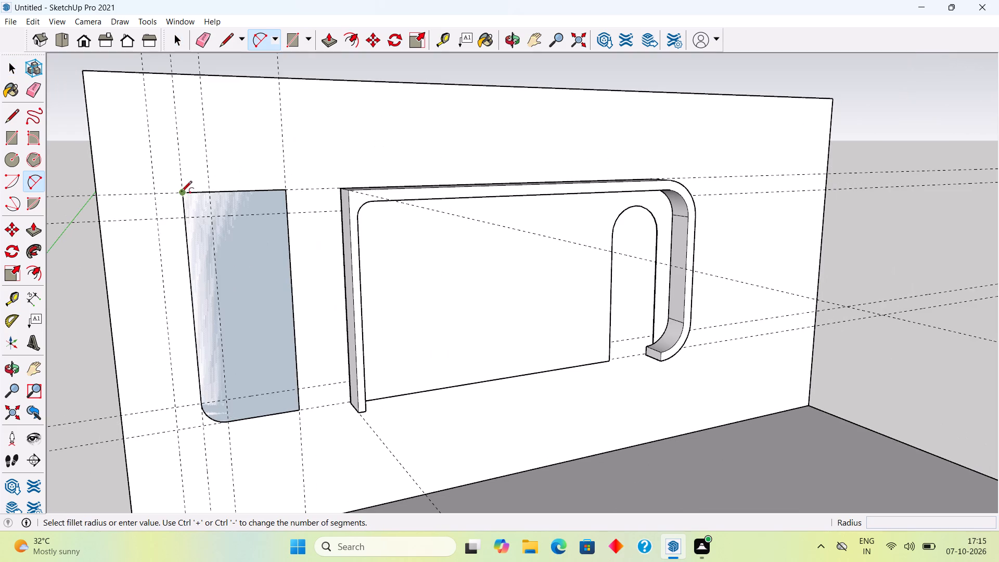
scroll(206, 162, "up", 5)
scroll(219, 218, "up", 3)
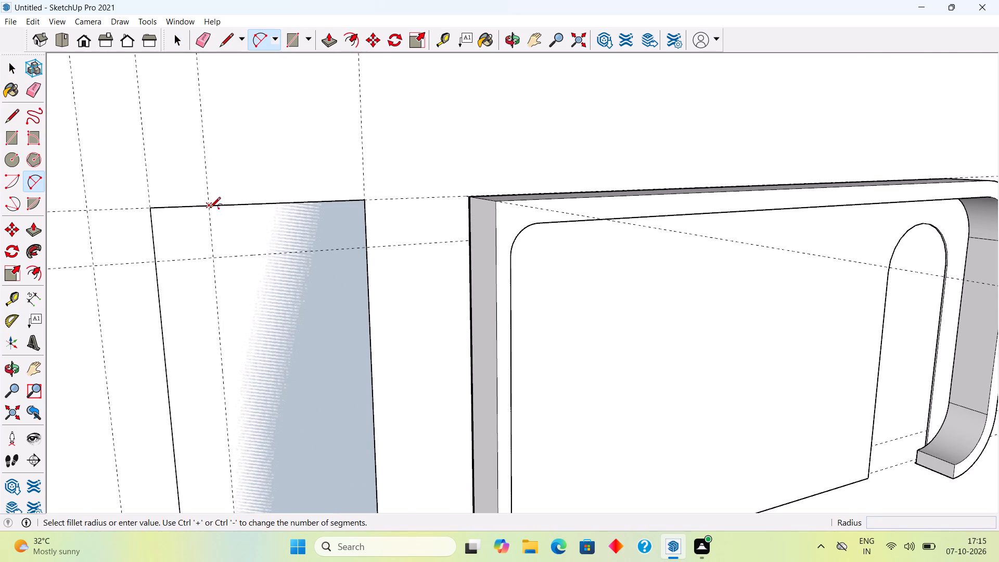
left_click(210, 208)
double_click(153, 260)
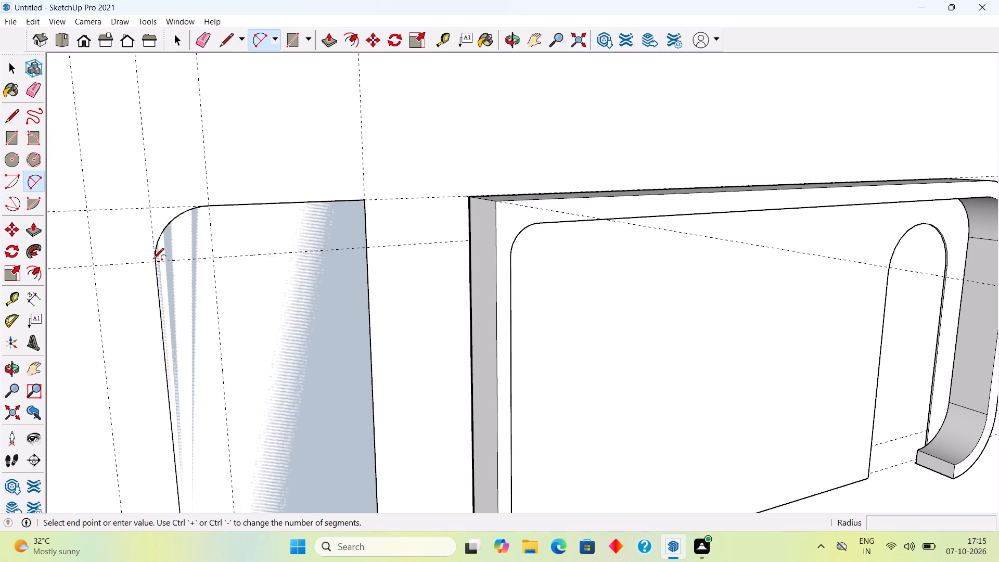
key("space")
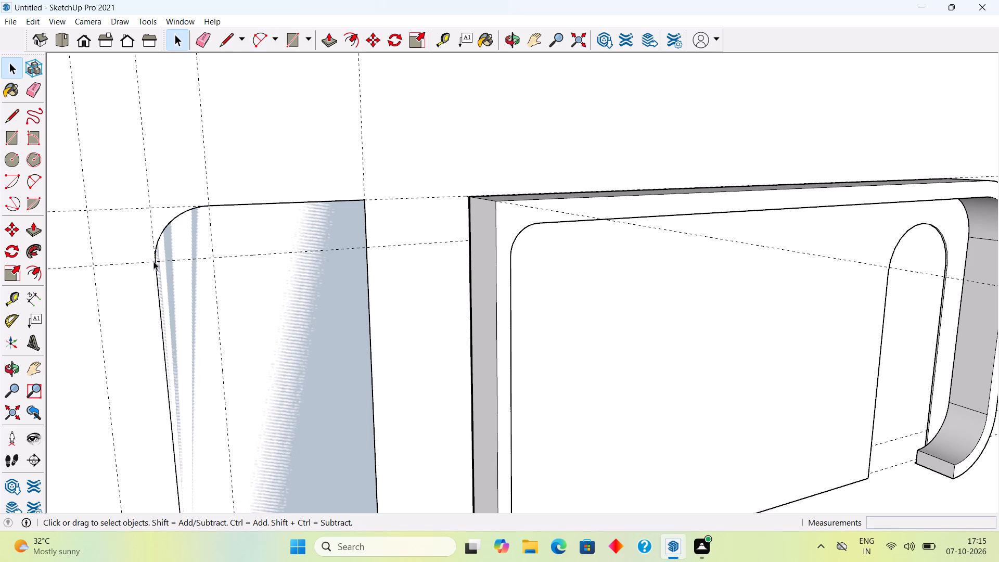
Offset the rounded panel's outline 2" inward.
scroll(311, 288, "down", 1)
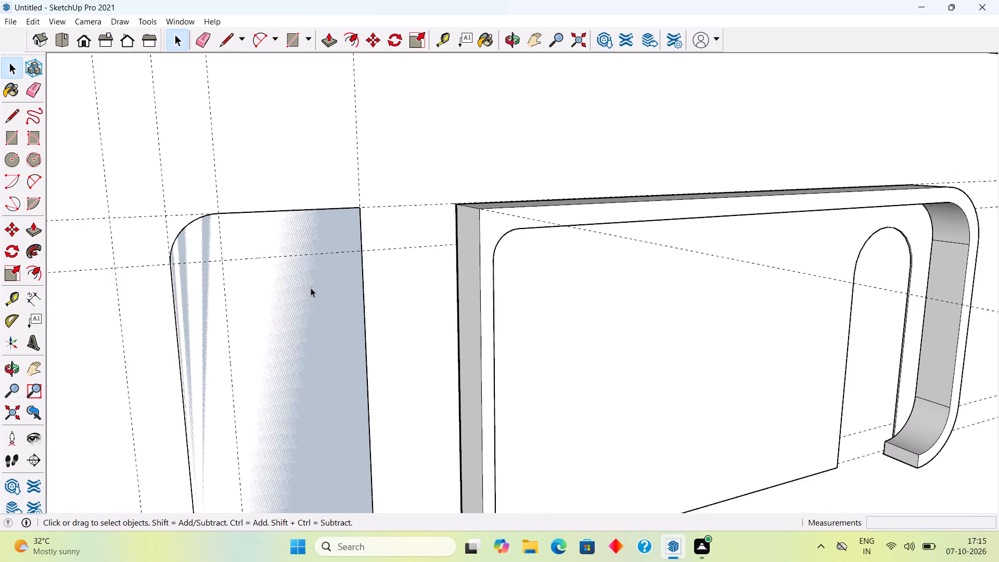
scroll(311, 288, "down", 8)
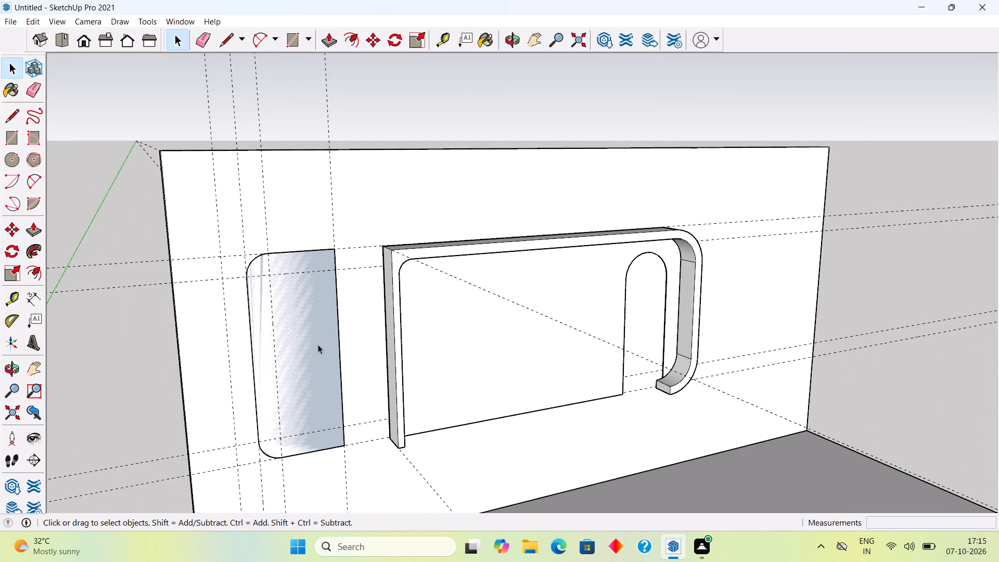
key("f")
left_click(330, 346)
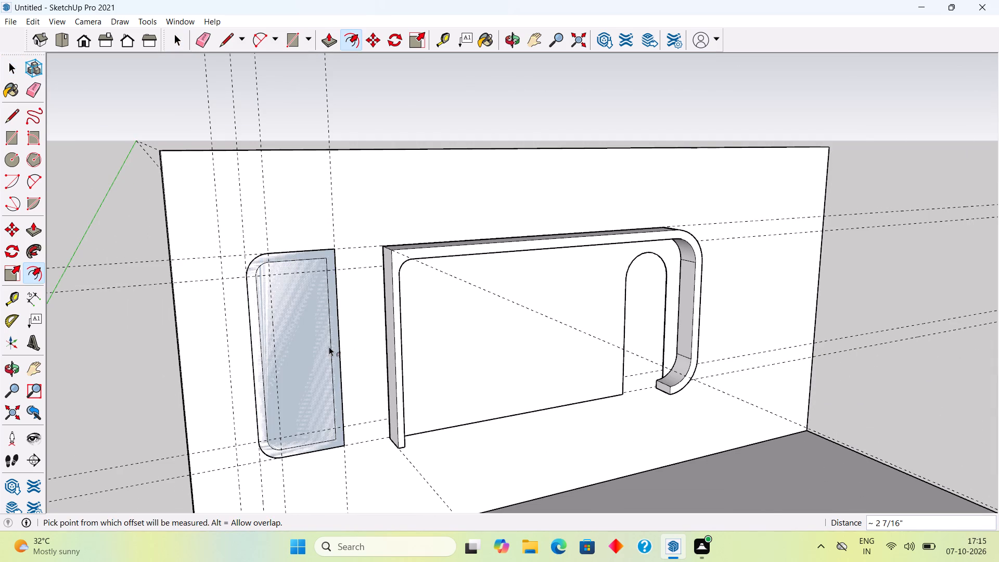
key("ctrl+z")
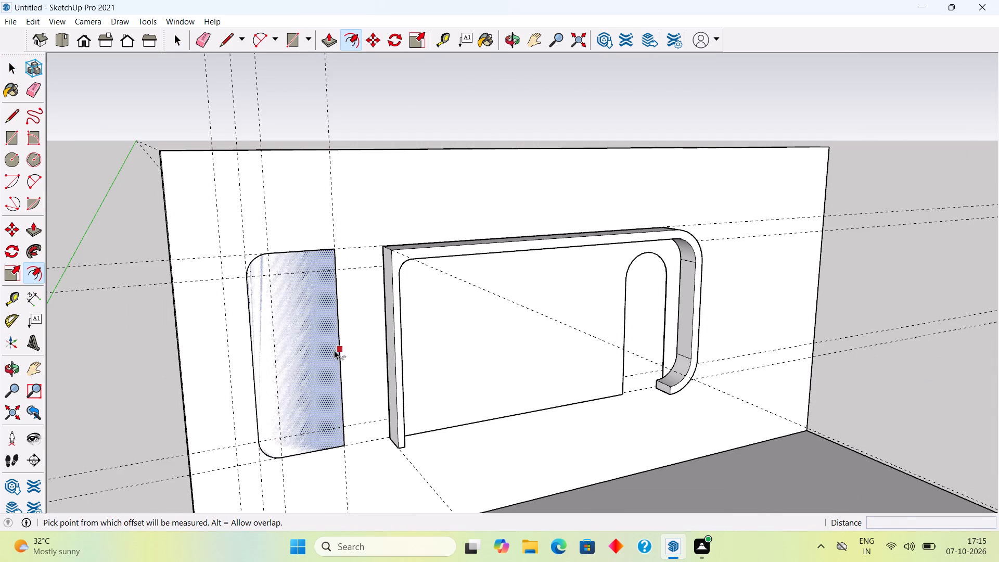
left_click(334, 350)
type("2\"")
key("Return")
key("space")
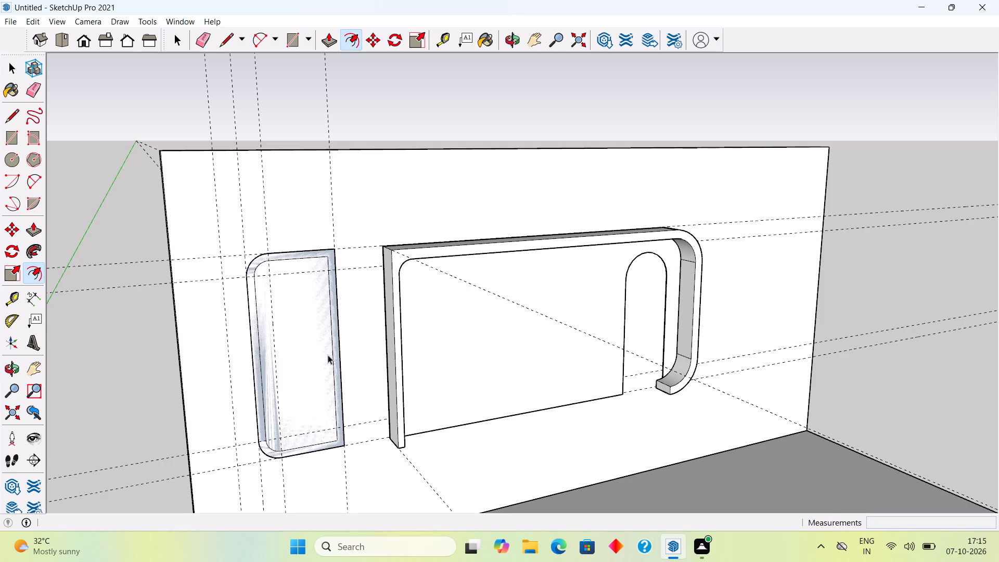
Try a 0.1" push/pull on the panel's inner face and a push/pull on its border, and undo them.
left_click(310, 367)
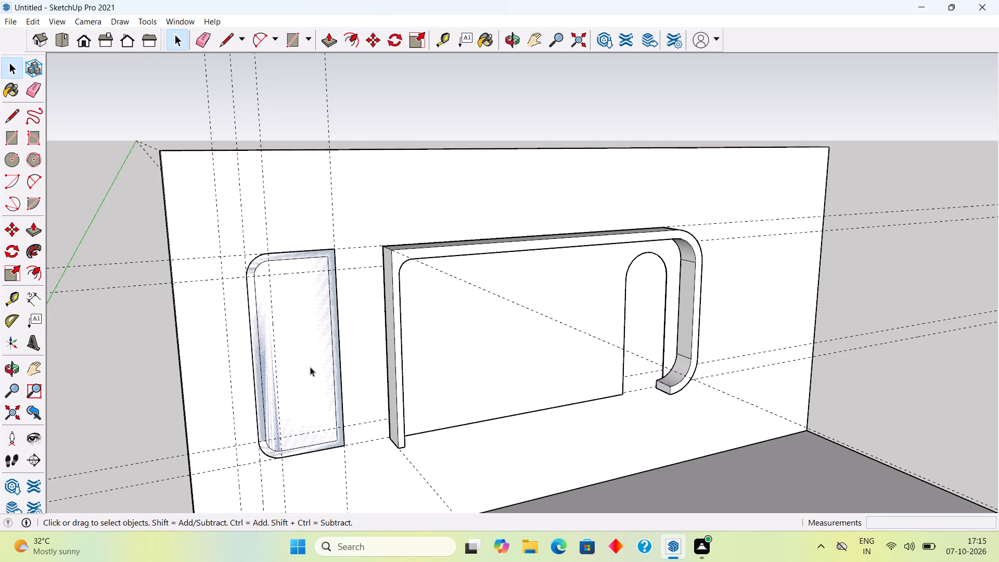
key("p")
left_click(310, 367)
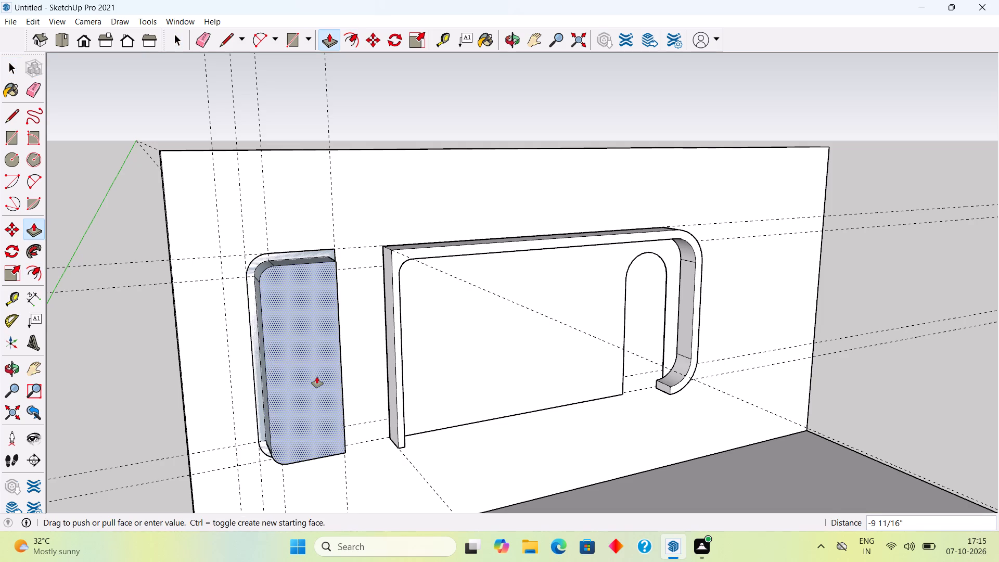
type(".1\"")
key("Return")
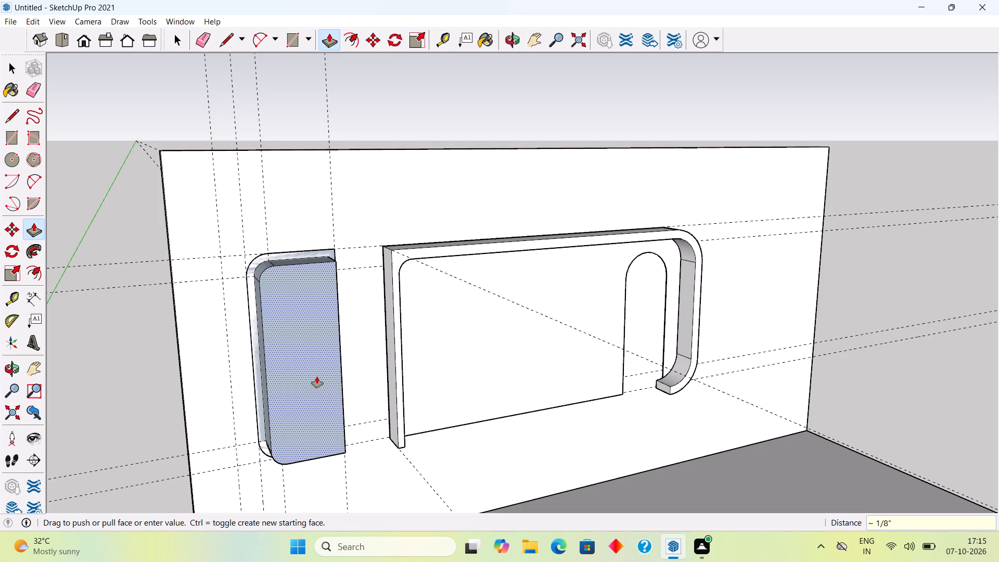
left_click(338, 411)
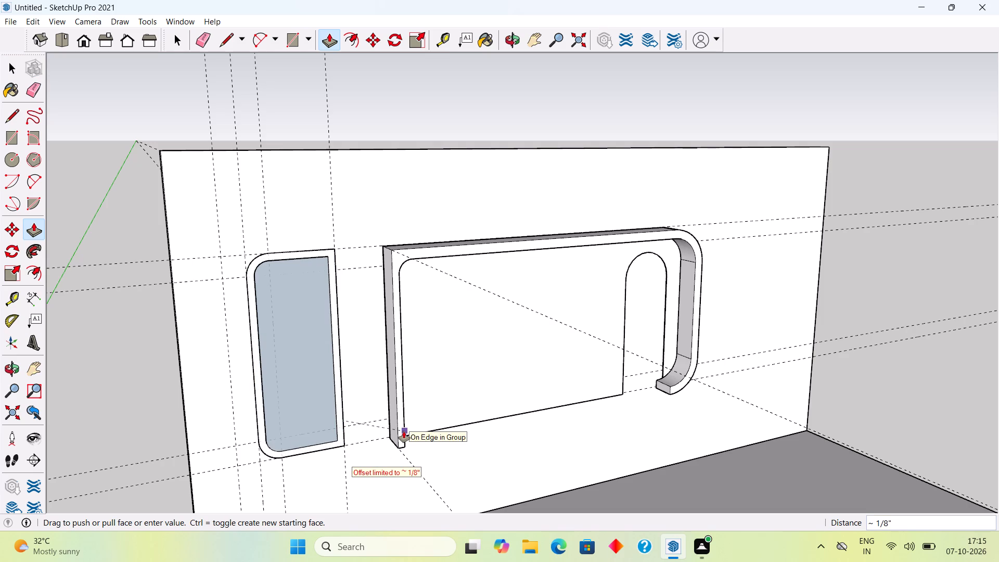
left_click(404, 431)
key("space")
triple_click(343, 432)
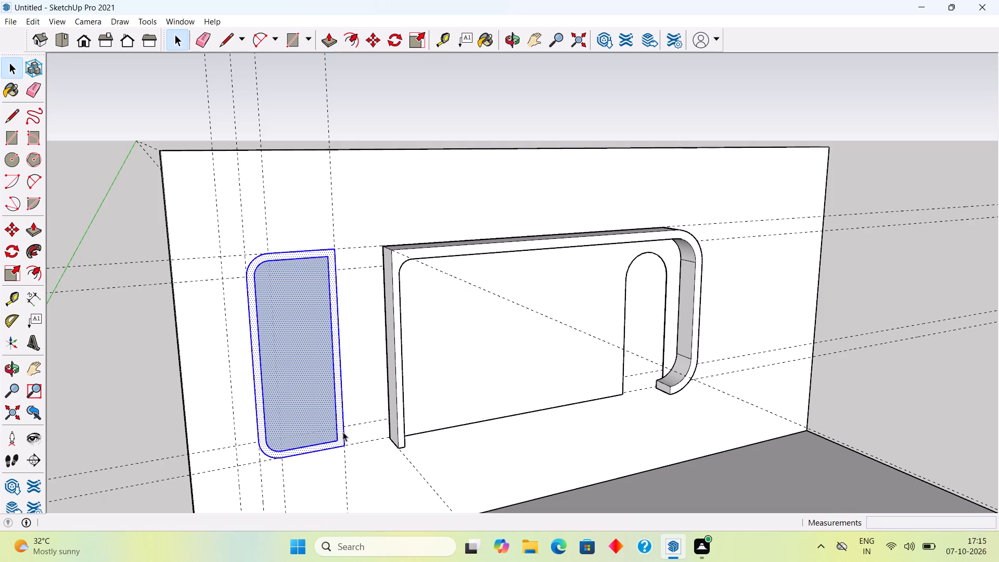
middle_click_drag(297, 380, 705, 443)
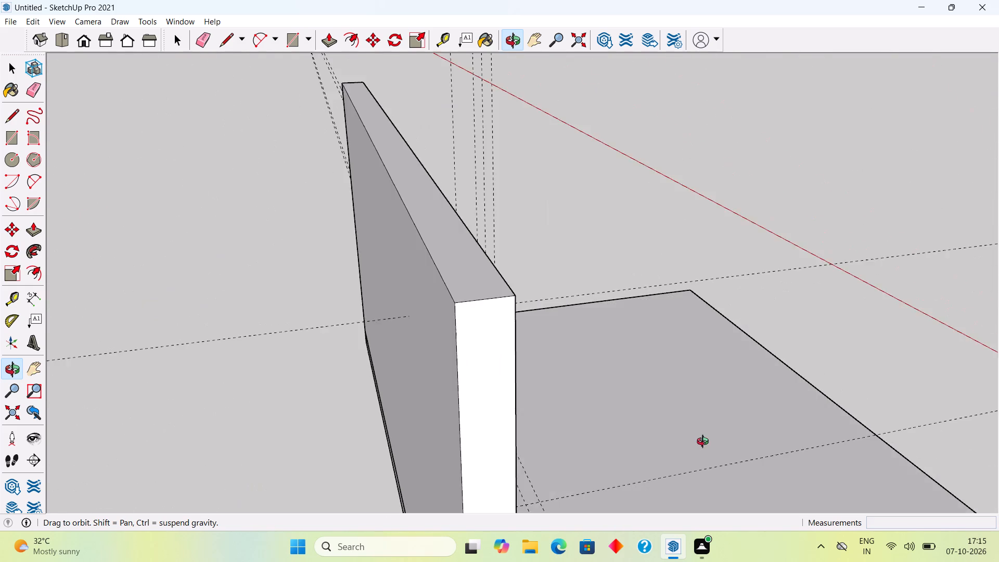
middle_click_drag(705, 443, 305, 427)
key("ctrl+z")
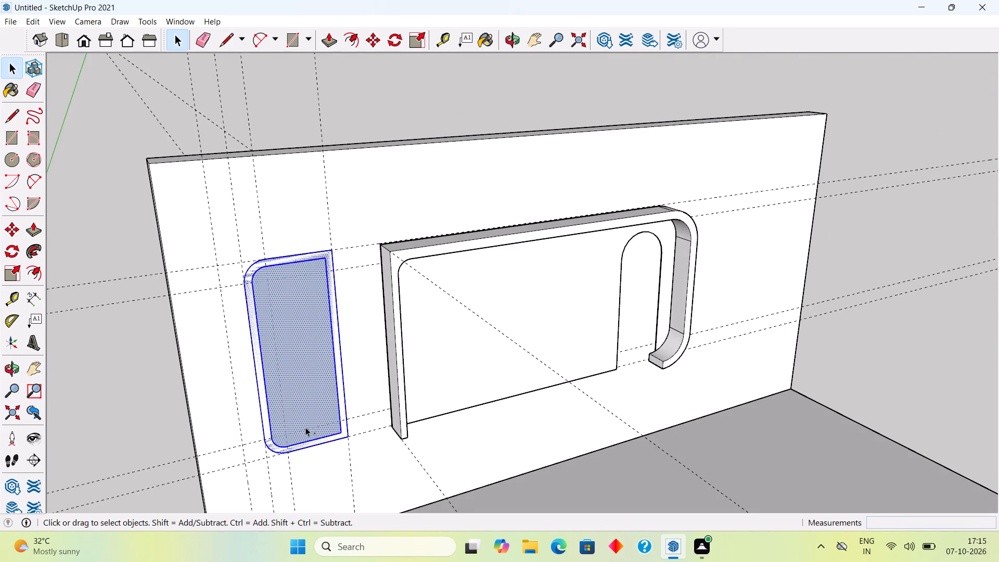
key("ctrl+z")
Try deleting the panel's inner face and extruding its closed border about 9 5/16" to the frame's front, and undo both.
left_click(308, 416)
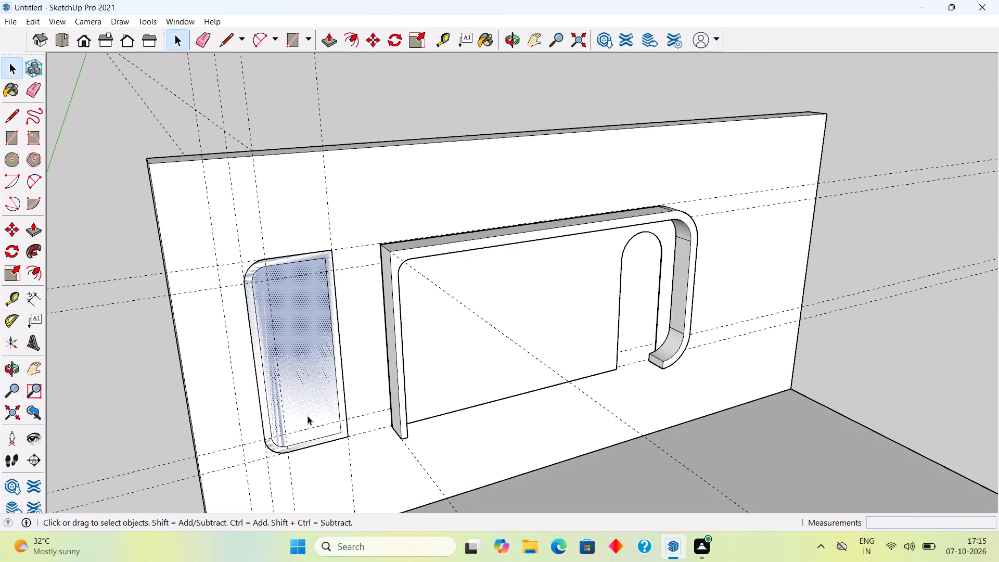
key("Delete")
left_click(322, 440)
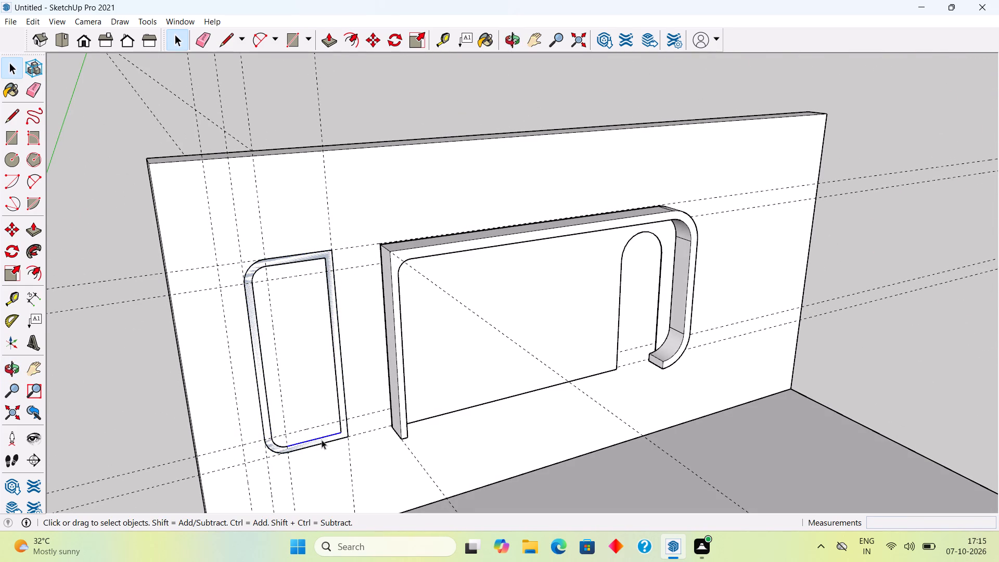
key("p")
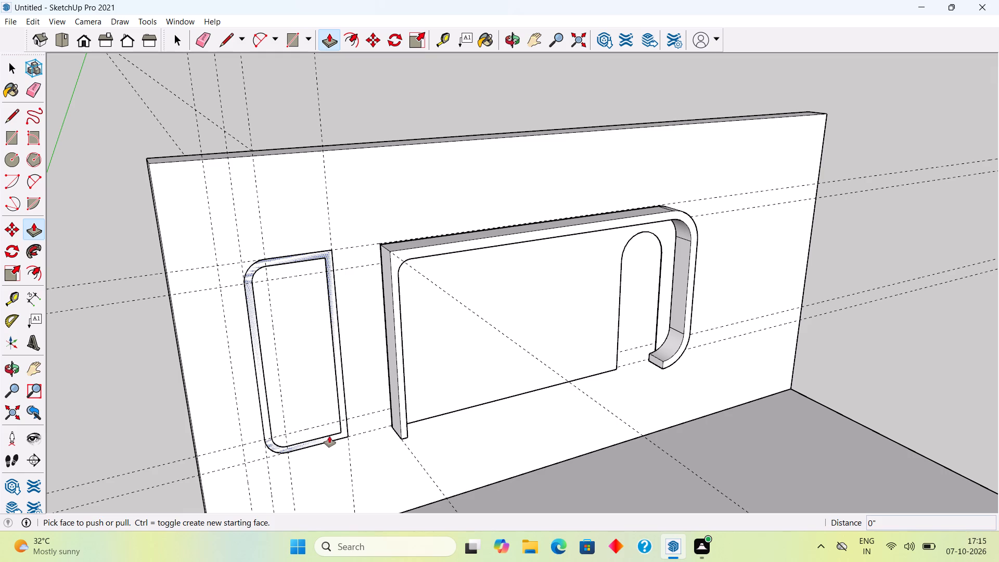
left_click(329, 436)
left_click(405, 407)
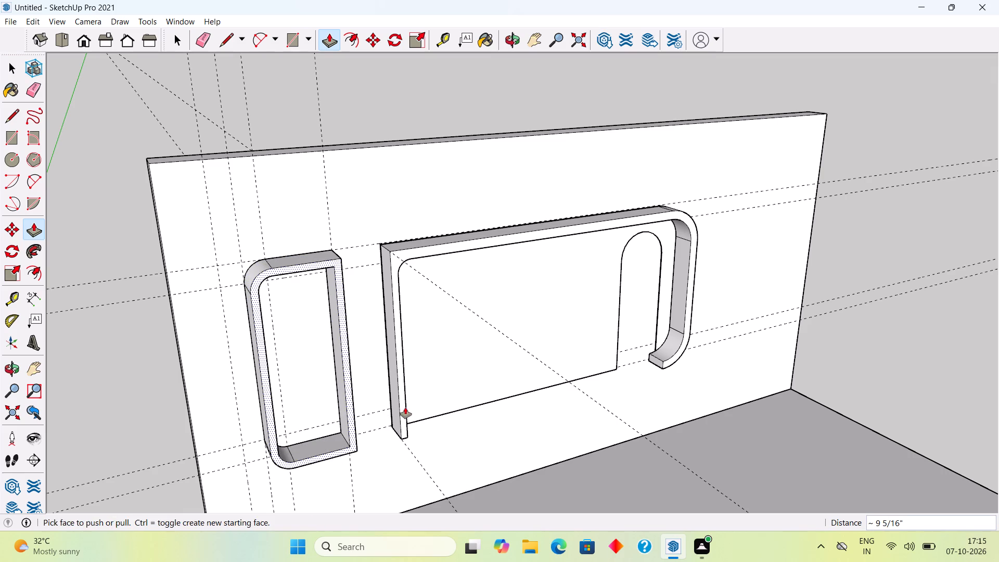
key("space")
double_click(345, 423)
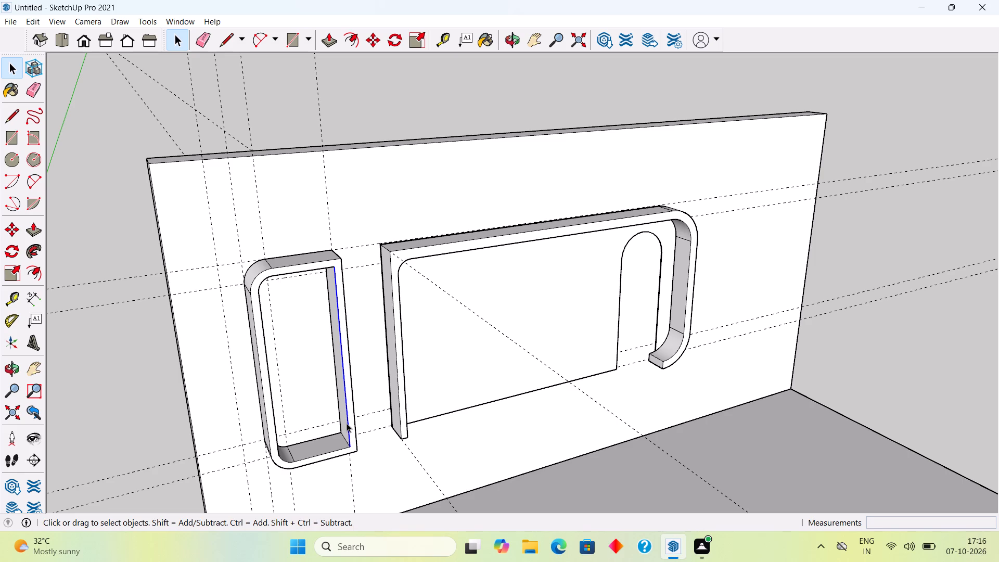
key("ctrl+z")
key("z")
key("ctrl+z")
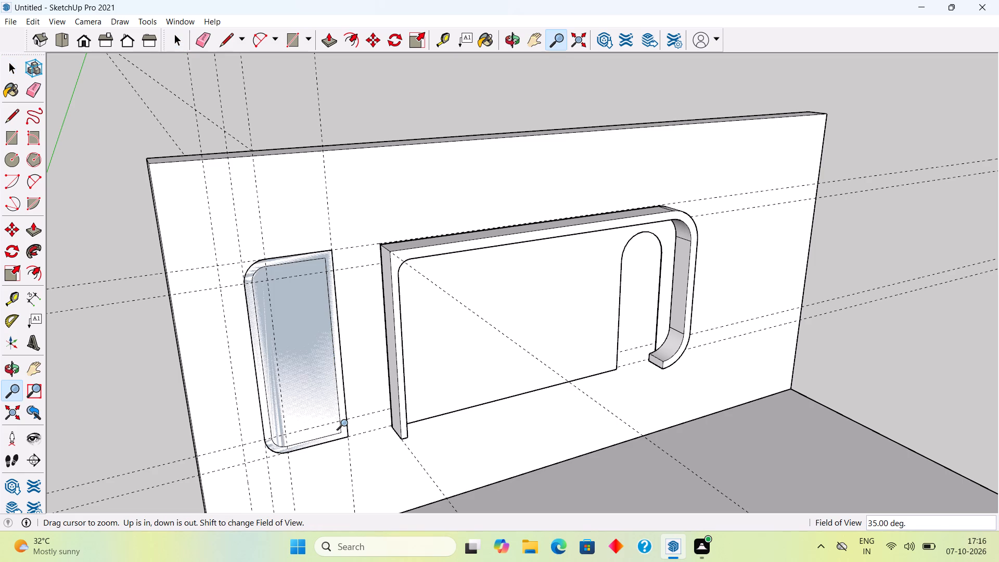
Draw 2" lines across the panel border from the inner lower and upper corners to the outer edge nearest the frame.
scroll(461, 466, "up", 3)
key("space")
scroll(318, 436, "up", 5)
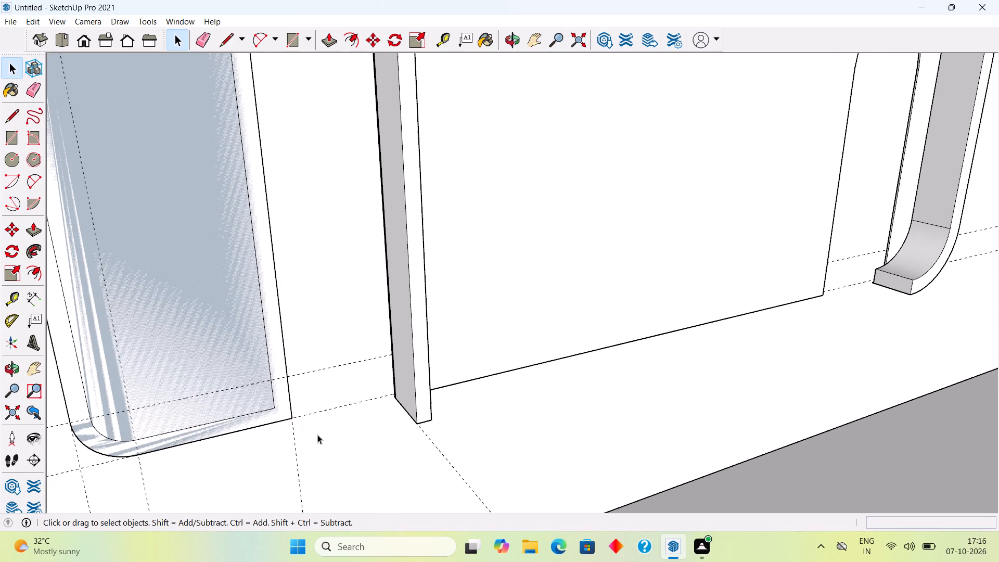
key("l")
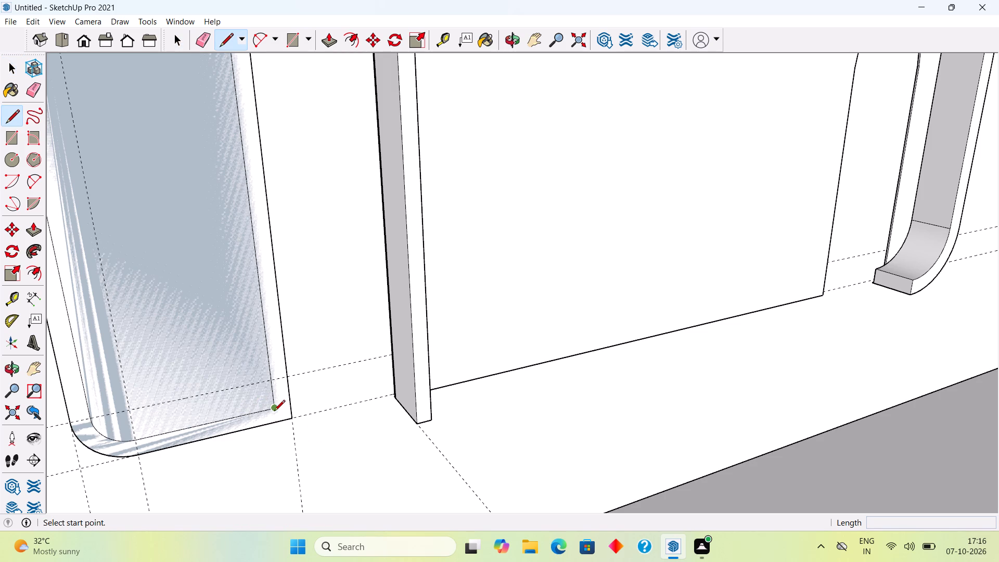
left_click(272, 410)
left_click(291, 405)
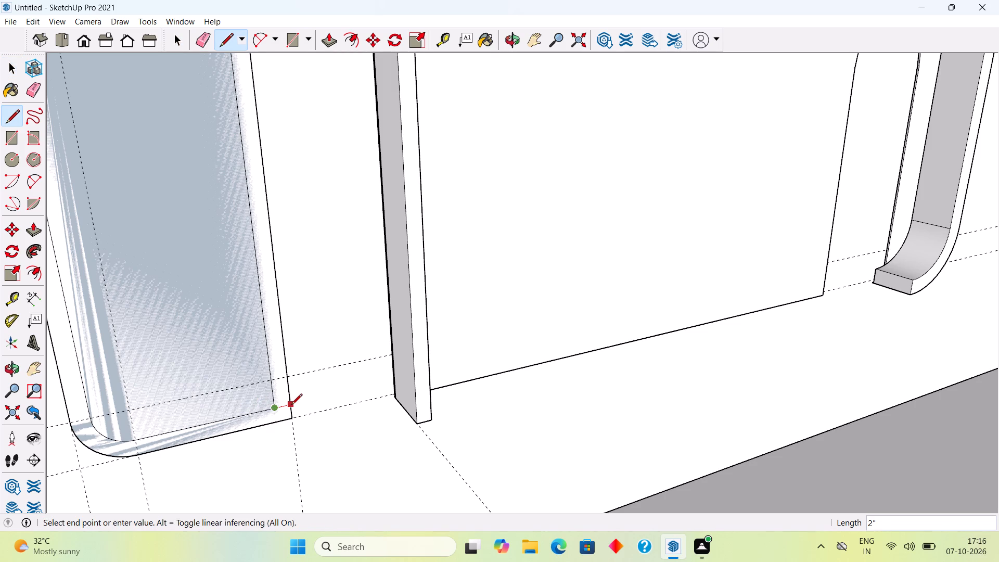
scroll(291, 405, "down", 5)
key("space")
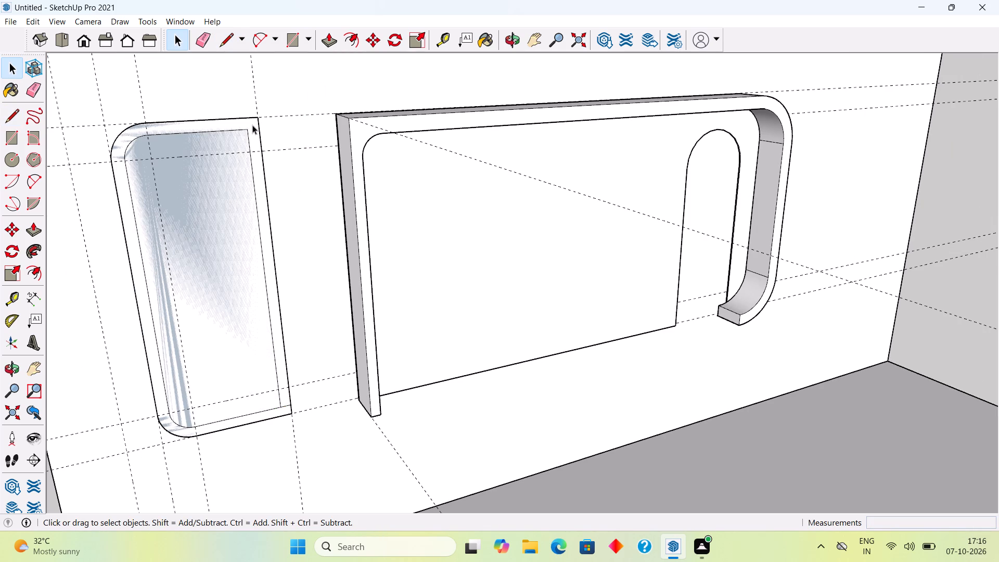
key("l")
left_click(249, 132)
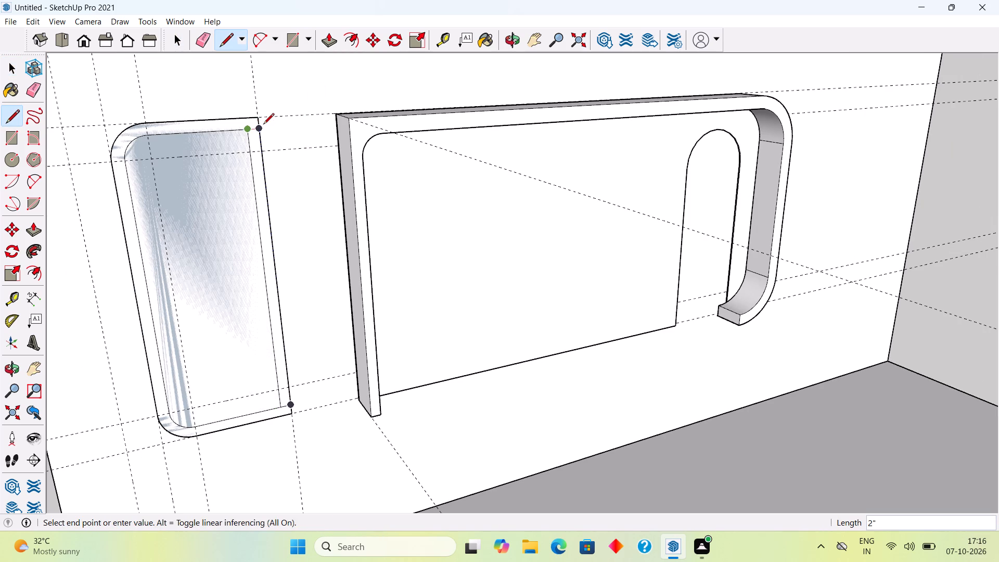
left_click_drag(261, 129, 247, 138)
key("space")
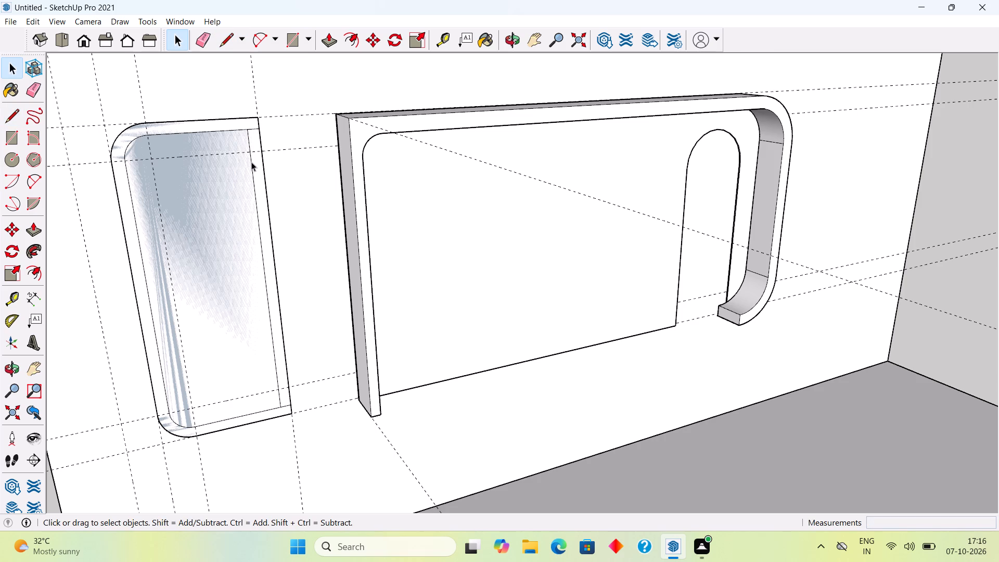
Delete the panel's inner and outer vertical edges nearest the frame, leaving an open C-shaped border.
left_click(251, 162)
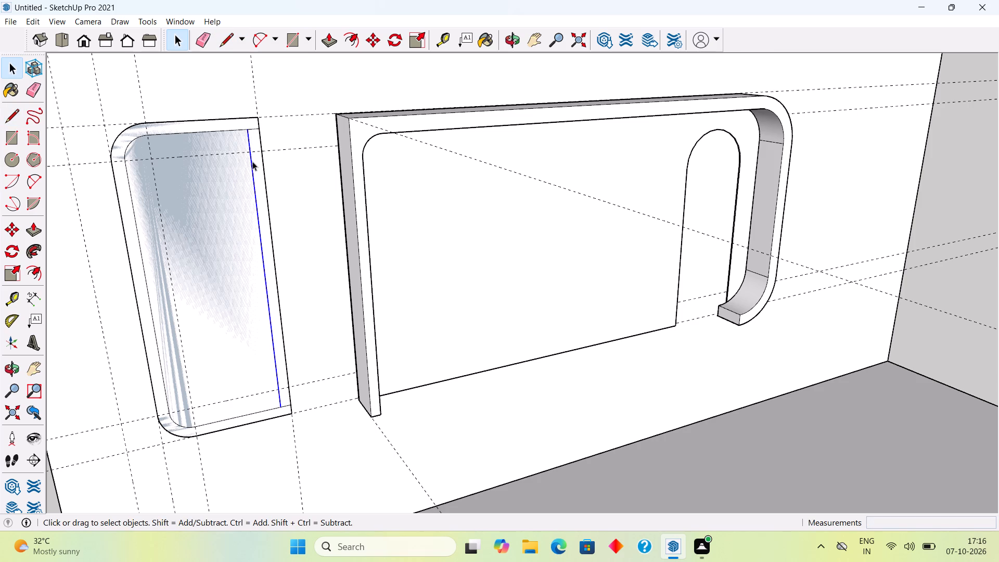
key("Delete")
left_click(264, 175)
key("Delete")
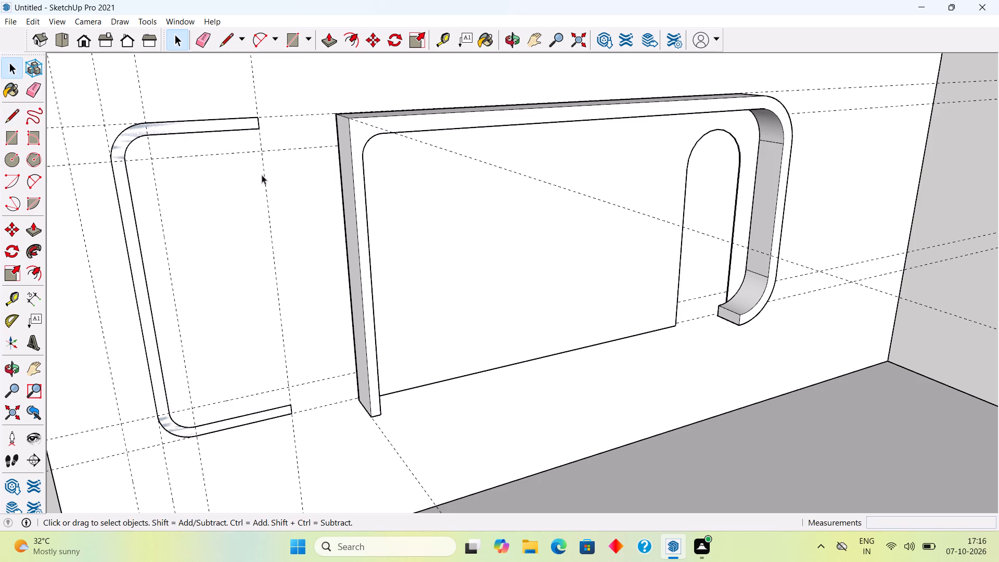
Extrude the C-shaped border about 9 5/16" out from the wall, level with the existing frame's front.
key("p")
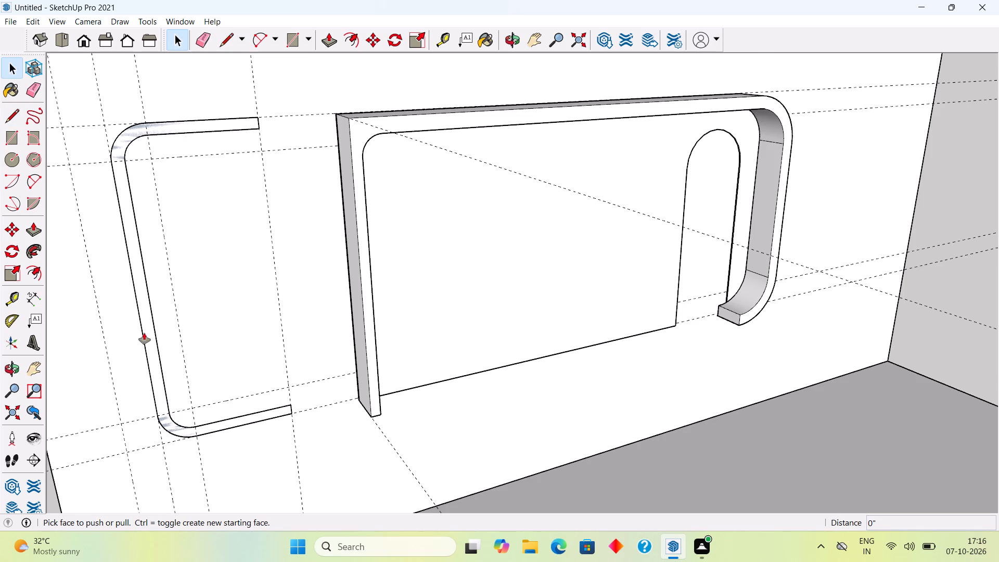
left_click(148, 330)
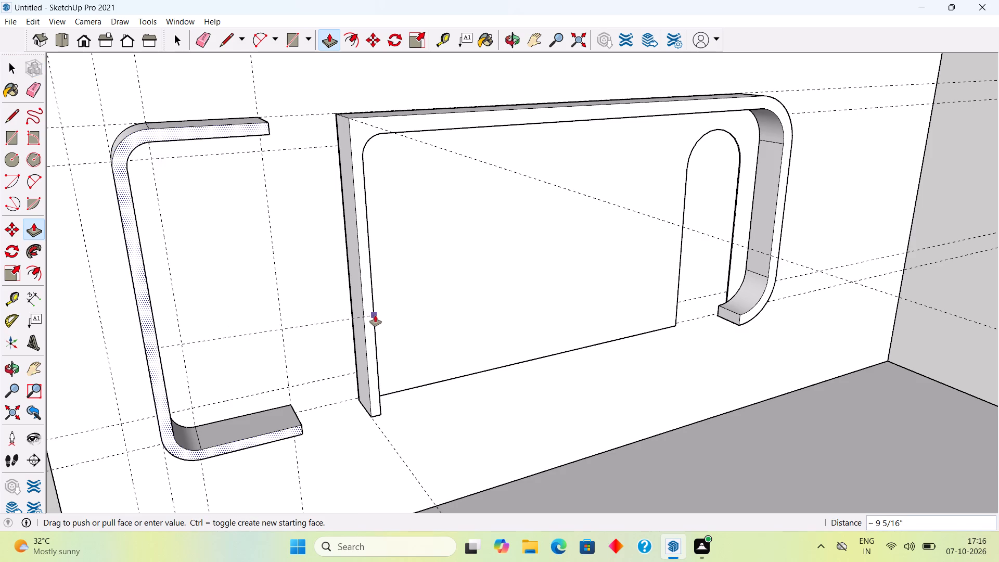
left_click(372, 316)
key("space")
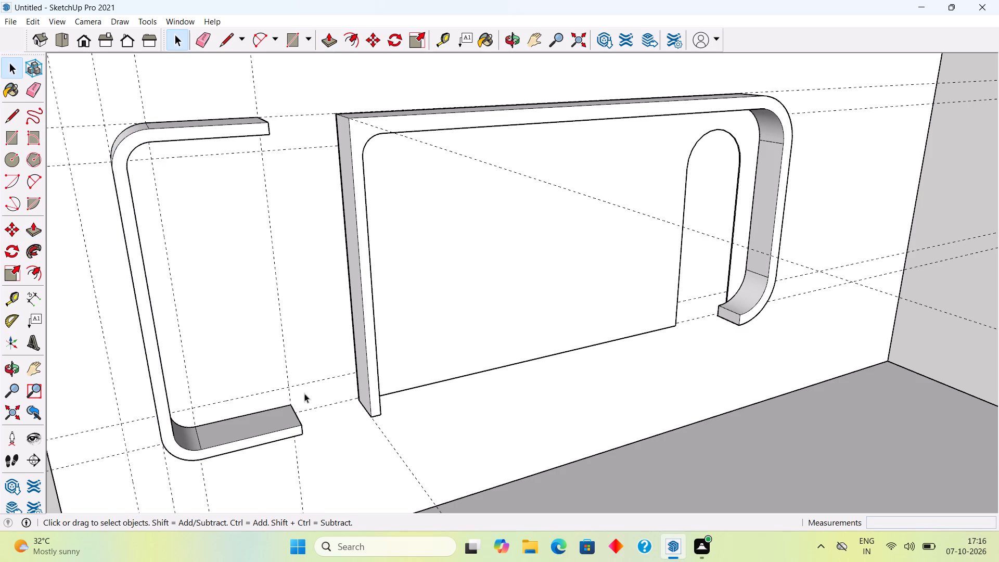
Make a group from the extruded C-shaped border beside the frame.
scroll(286, 425, "down", 4)
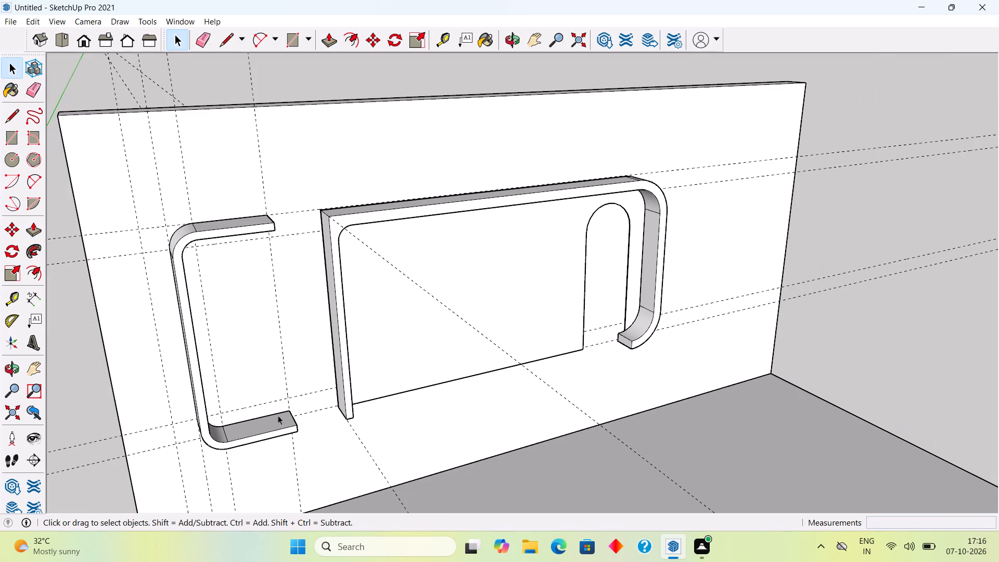
middle_click_drag(276, 414, 601, 426)
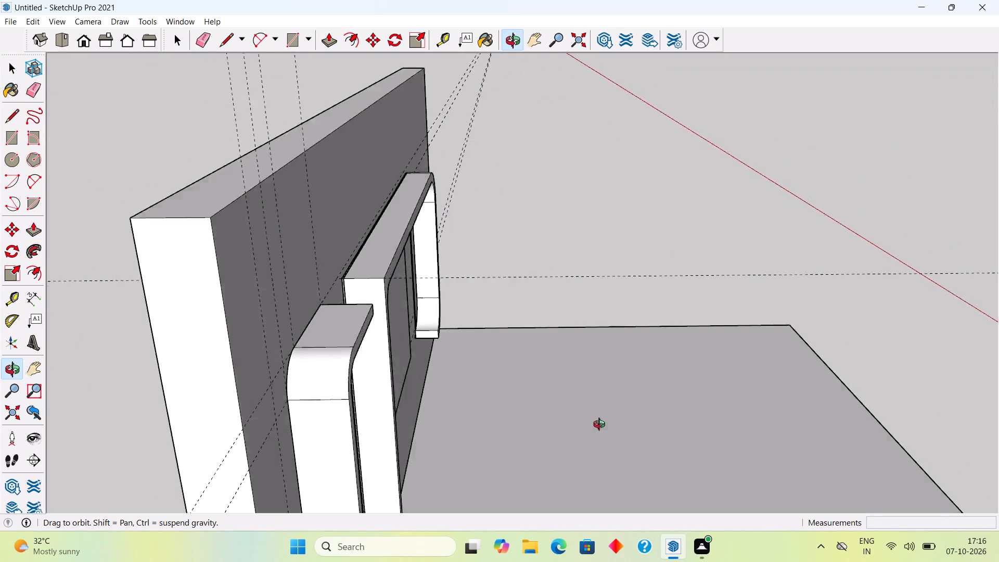
middle_click_drag(601, 426, 420, 504)
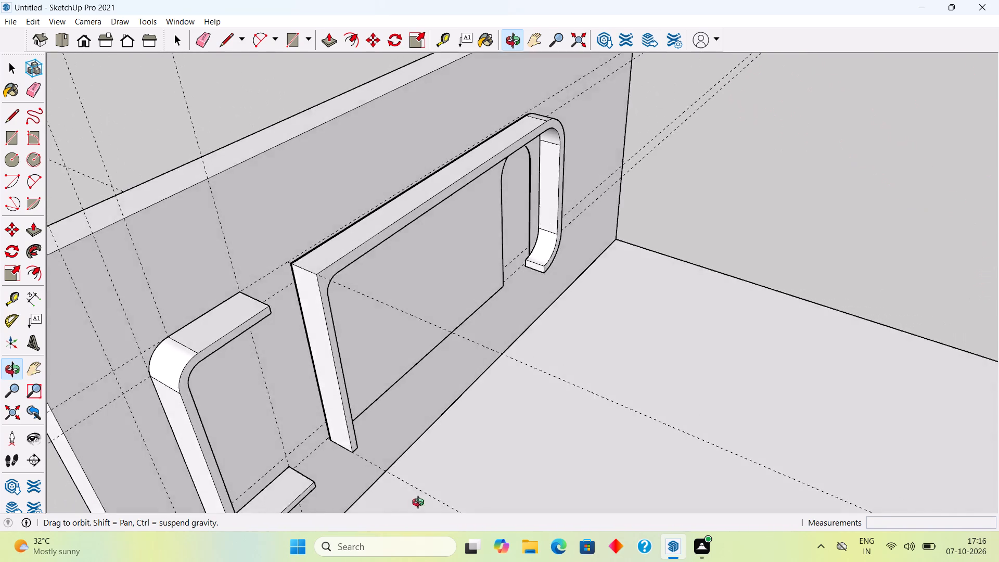
middle_click_drag(420, 504, 512, 435)
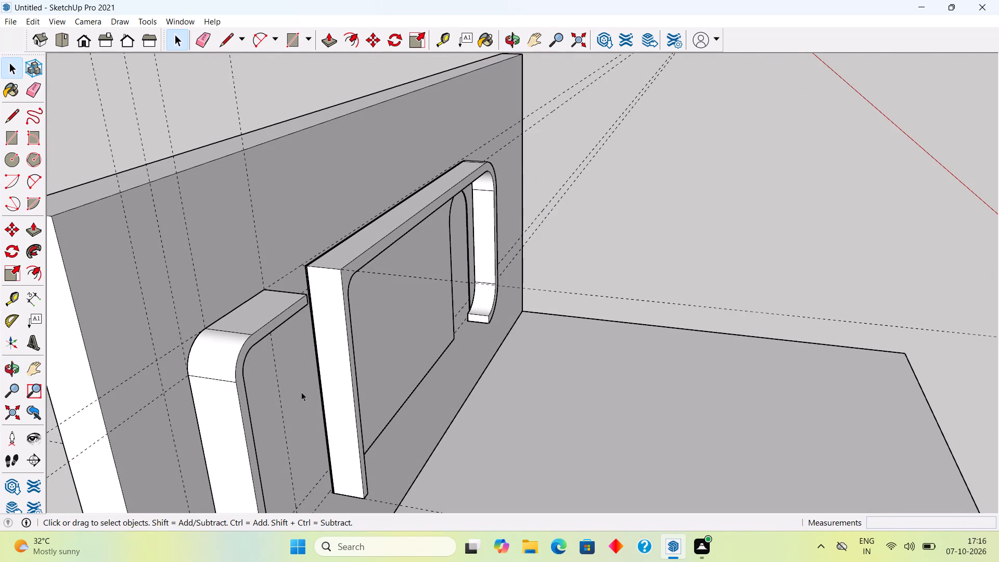
middle_click_drag(213, 375, 304, 371)
scroll(253, 380, "up", 4)
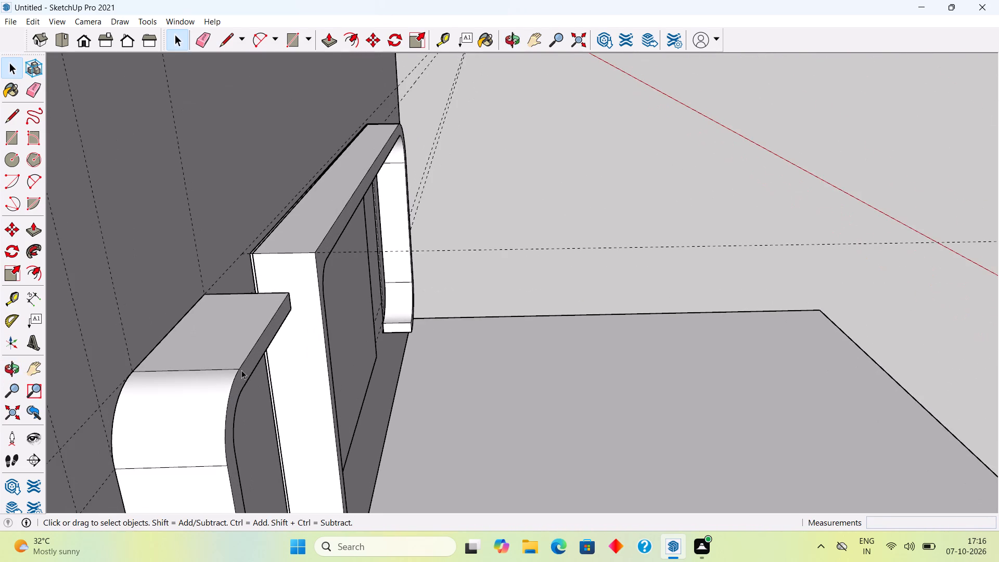
scroll(241, 370, "down", 11)
scroll(240, 369, "down", 11)
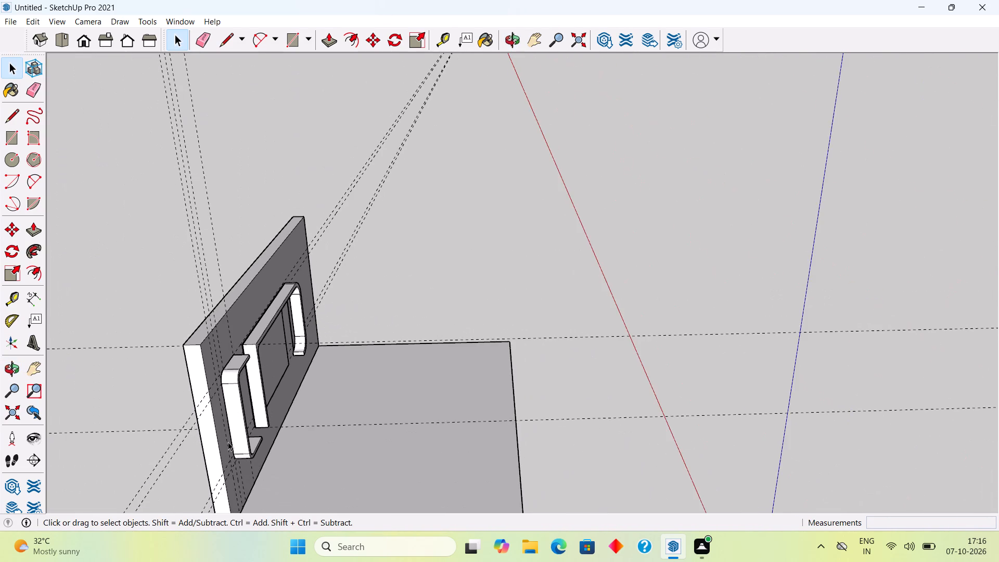
middle_click_drag(233, 436, 285, 394)
triple_click(225, 429)
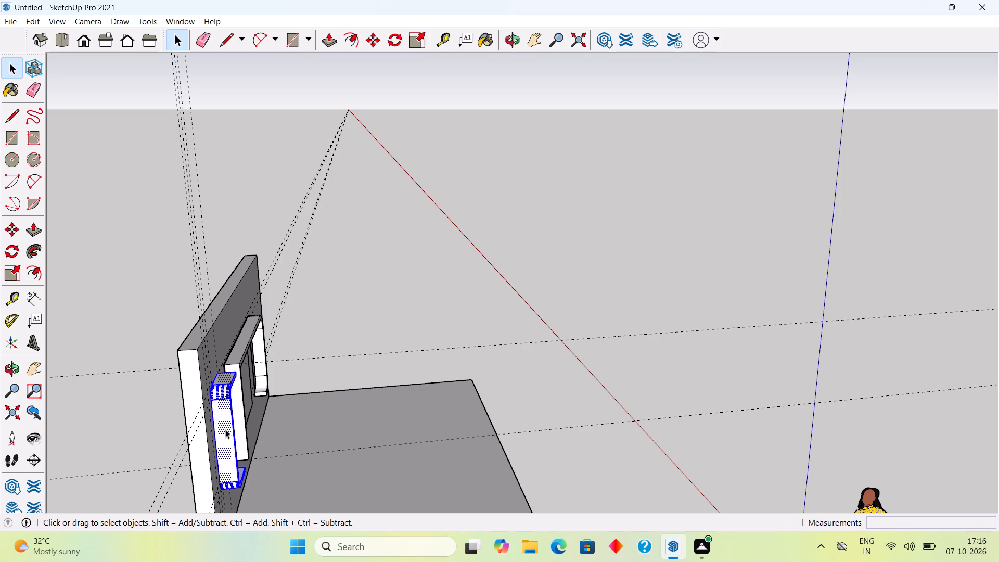
right_click(225, 429)
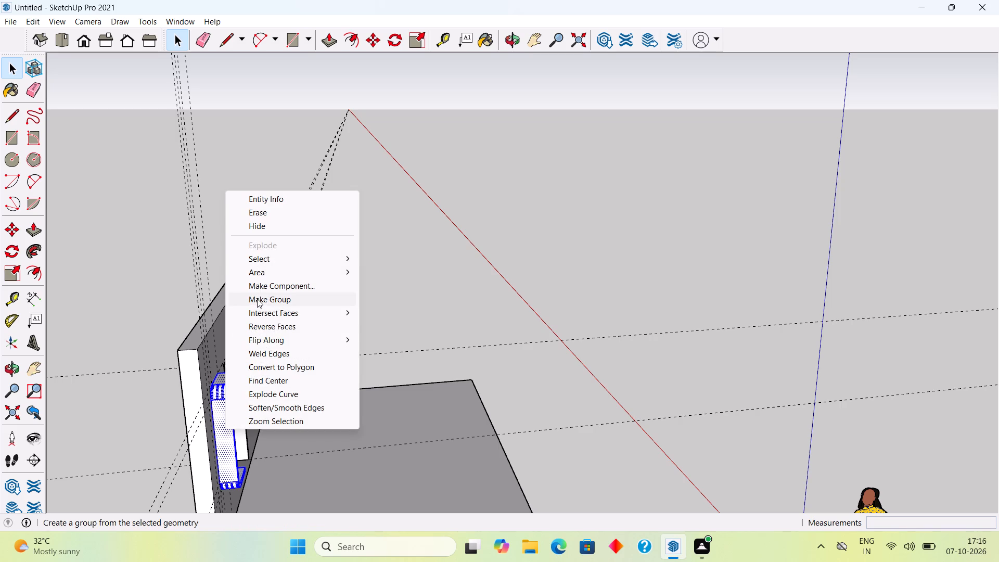
left_click(257, 299)
Move the C-shaped border group about 1' 1 3/4" by its lower front corner onto the frame's lower outer front corner.
middle_click_drag(264, 372, 54, 362)
scroll(54, 362, "down", 4)
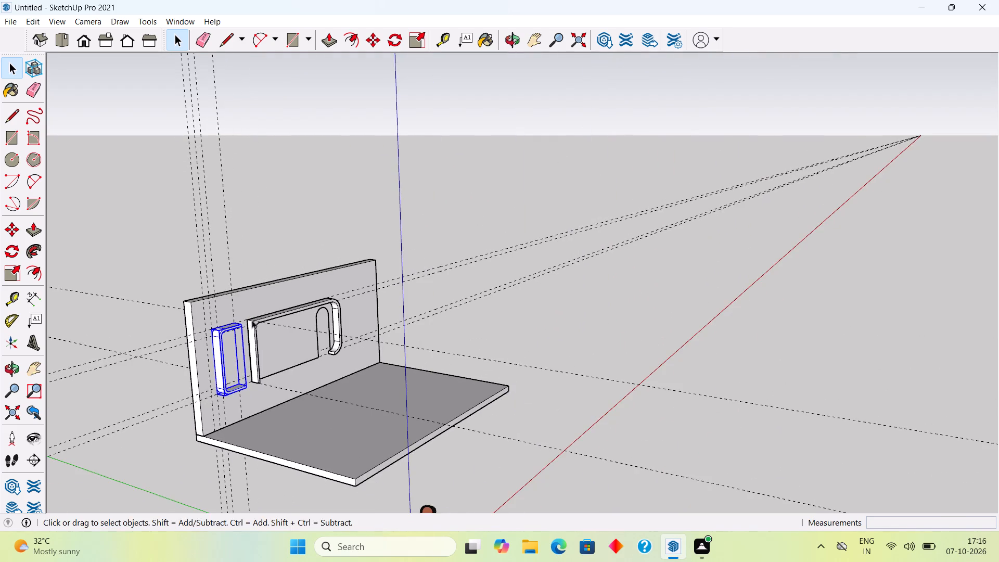
middle_click_drag(252, 320, 415, 286)
middle_click_drag(196, 357, 97, 357)
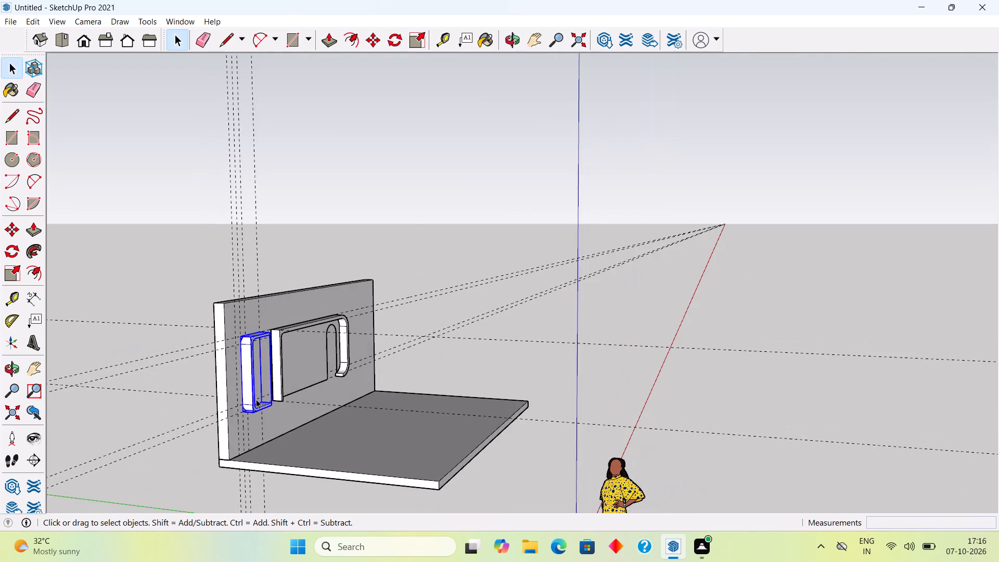
scroll(269, 406, "up", 16)
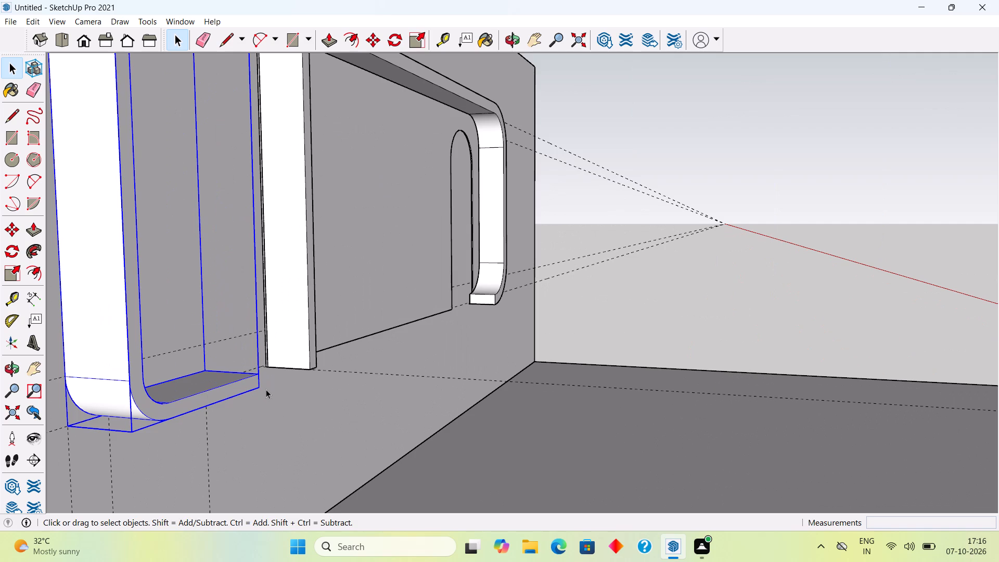
key("m")
left_click(258, 386)
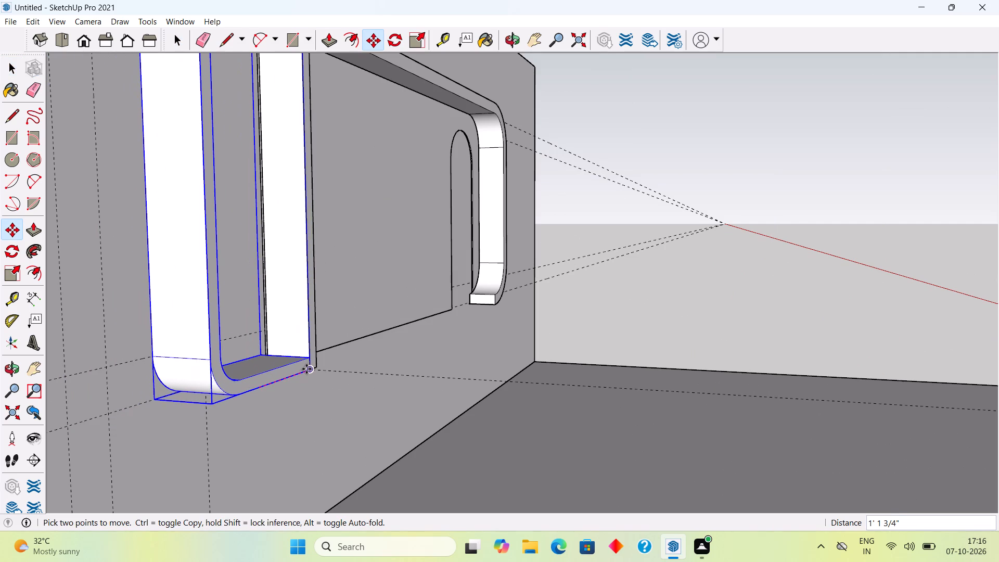
left_click(307, 369)
key("space")
Place a guide 9" out from the back edge of the frame's top face.
scroll(307, 369, "down", 5)
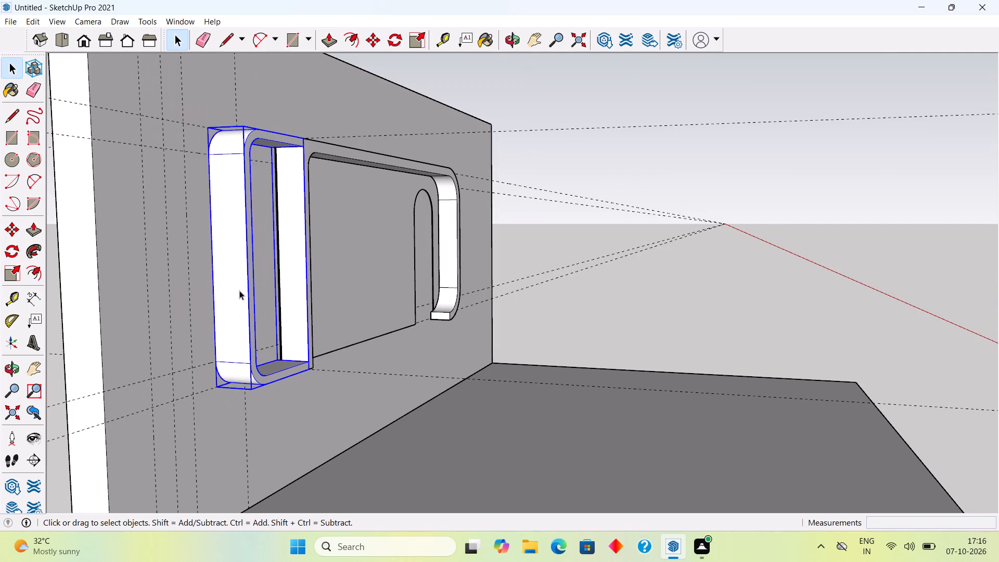
middle_click_drag(239, 290, 272, 436)
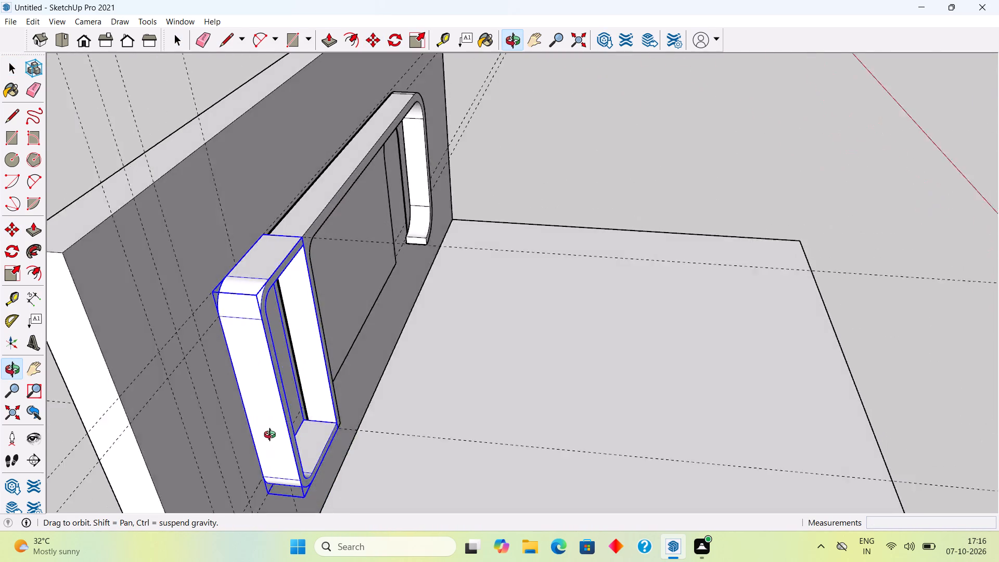
middle_click_drag(272, 436, 149, 425)
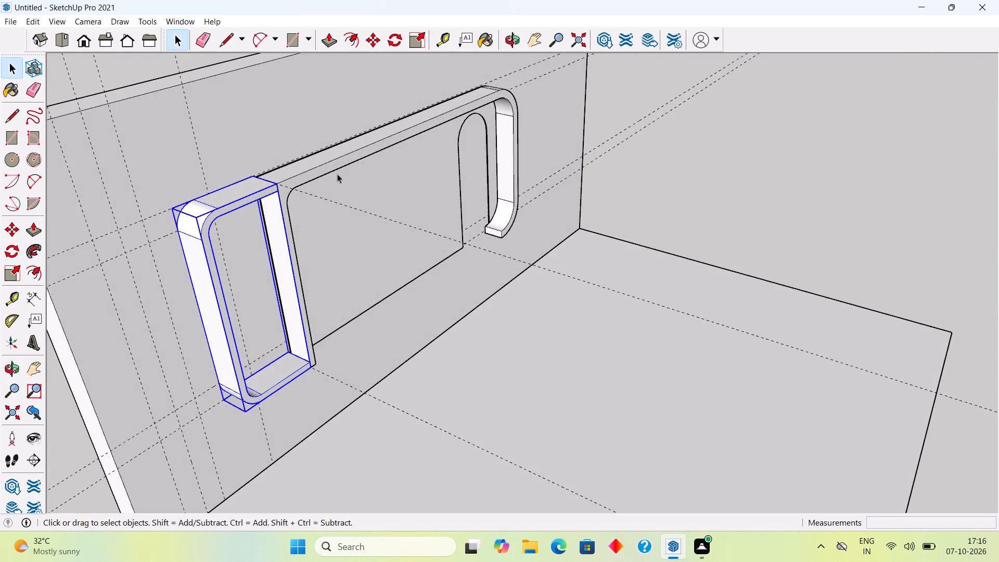
middle_click_drag(340, 179, 426, 275)
scroll(373, 255, "up", 6)
scroll(315, 252, "up", 4)
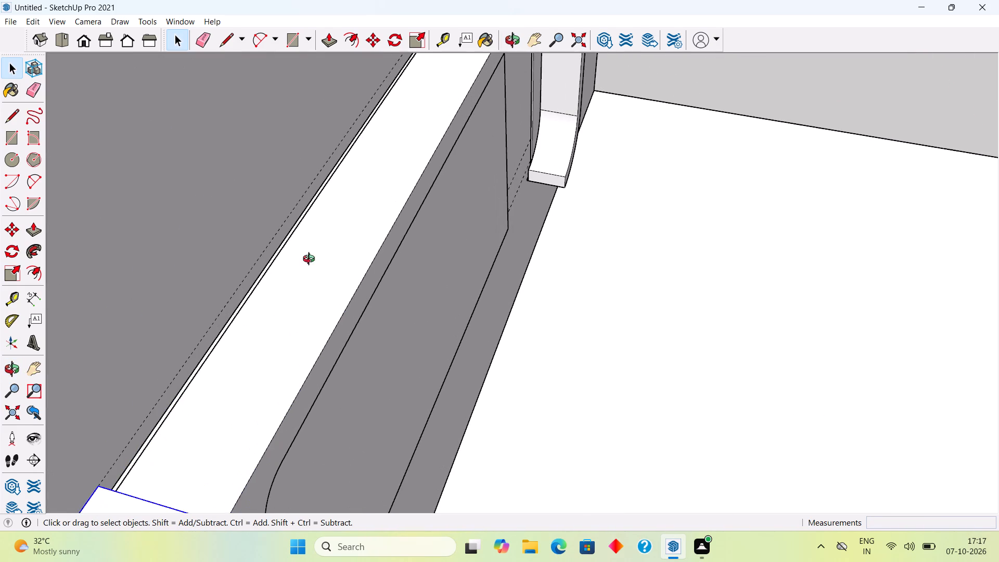
middle_click_drag(311, 259, 385, 300)
scroll(250, 335, "up", 5)
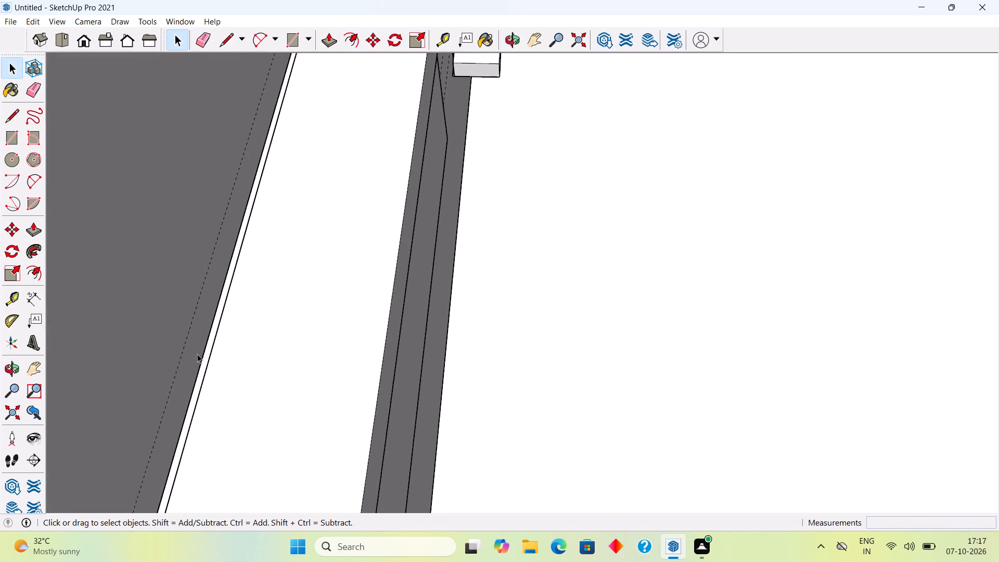
scroll(194, 355, "up", 9)
key("t")
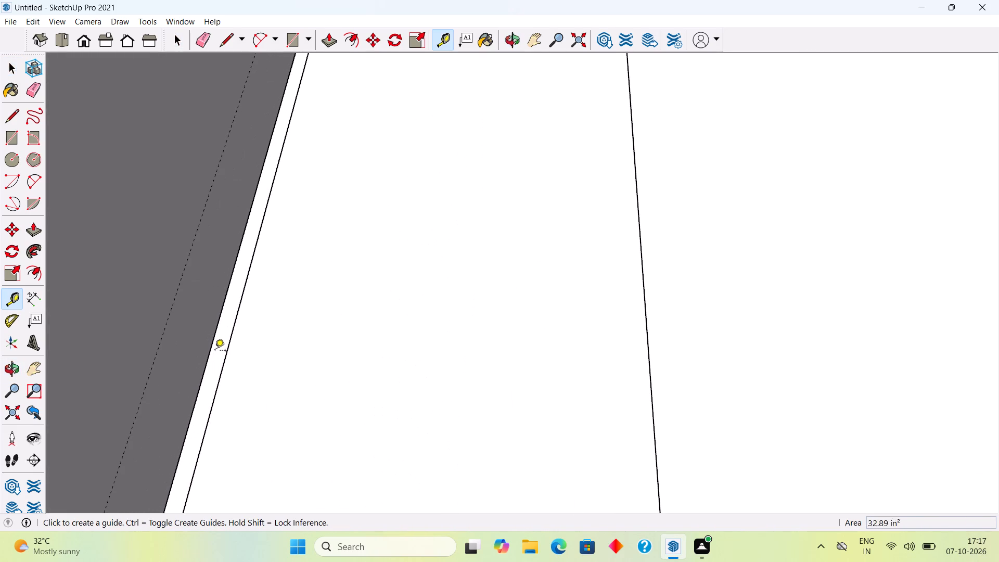
left_click(213, 346)
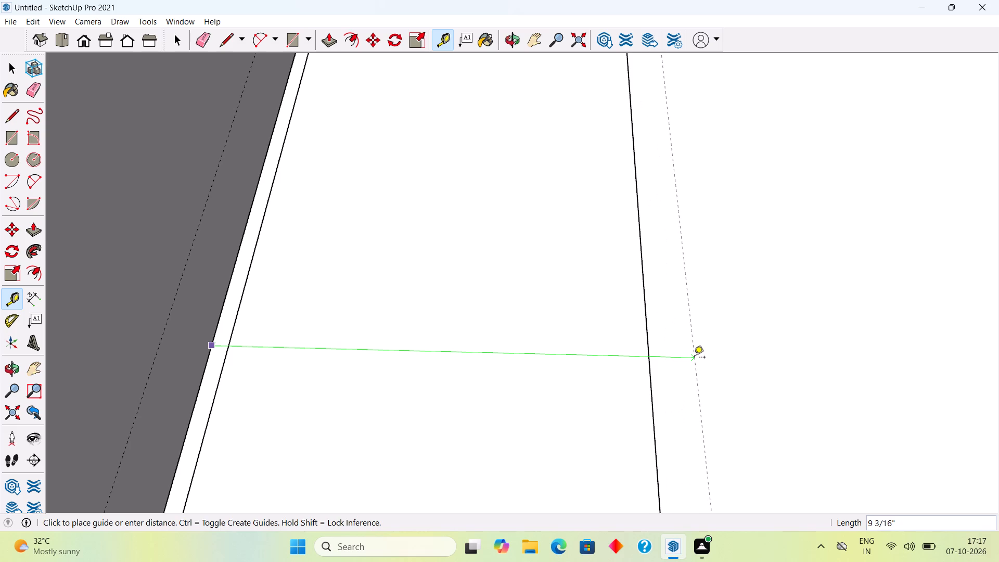
type("9\"")
key("Return")
key("space")
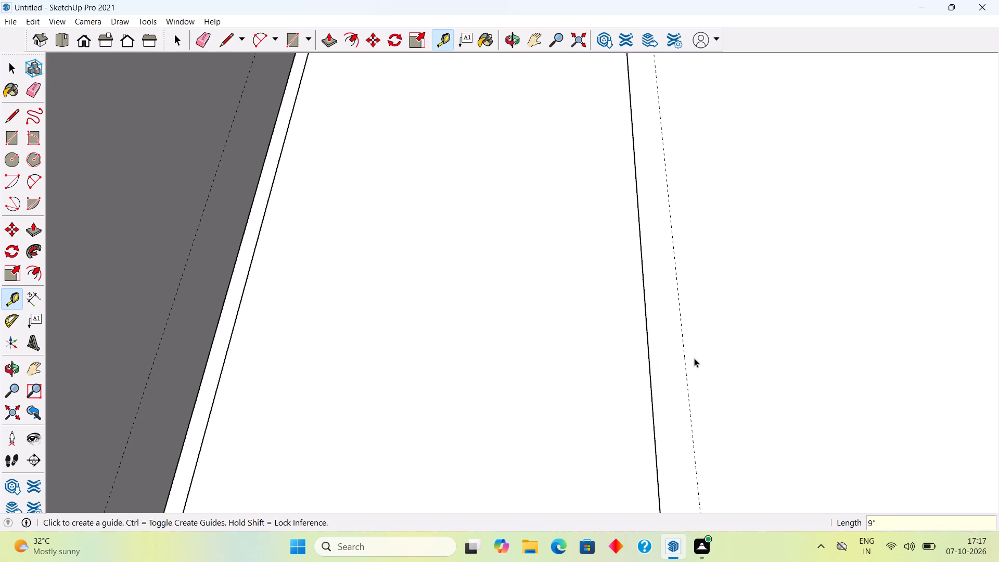
Open the frame's nested groups and push its front face back about 11/16" to the 9" guide.
scroll(694, 358, "down", 12)
middle_click_drag(686, 390, 447, 264)
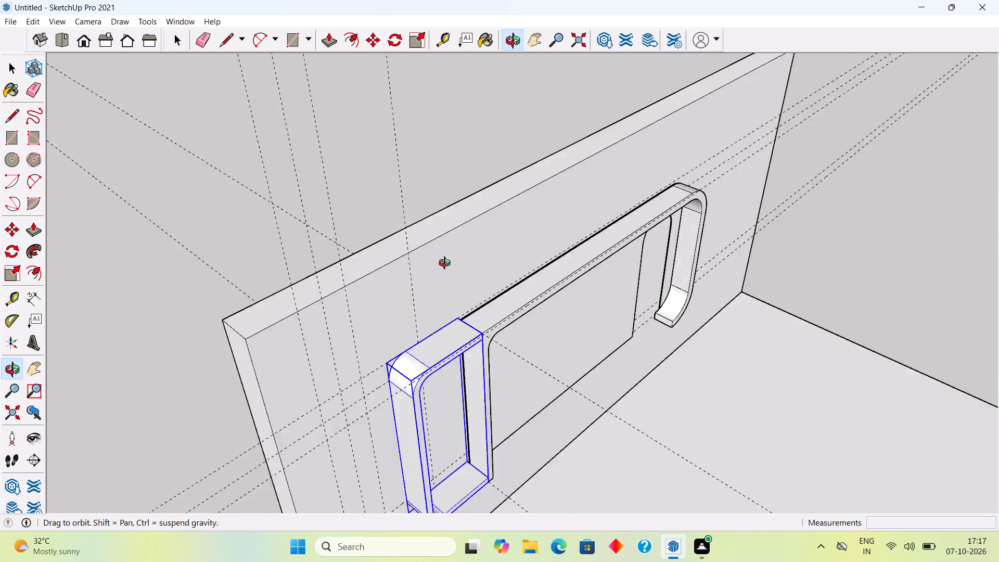
middle_click_drag(447, 264, 395, 227)
scroll(457, 256, "up", 5)
left_click(443, 241)
triple_click(442, 241)
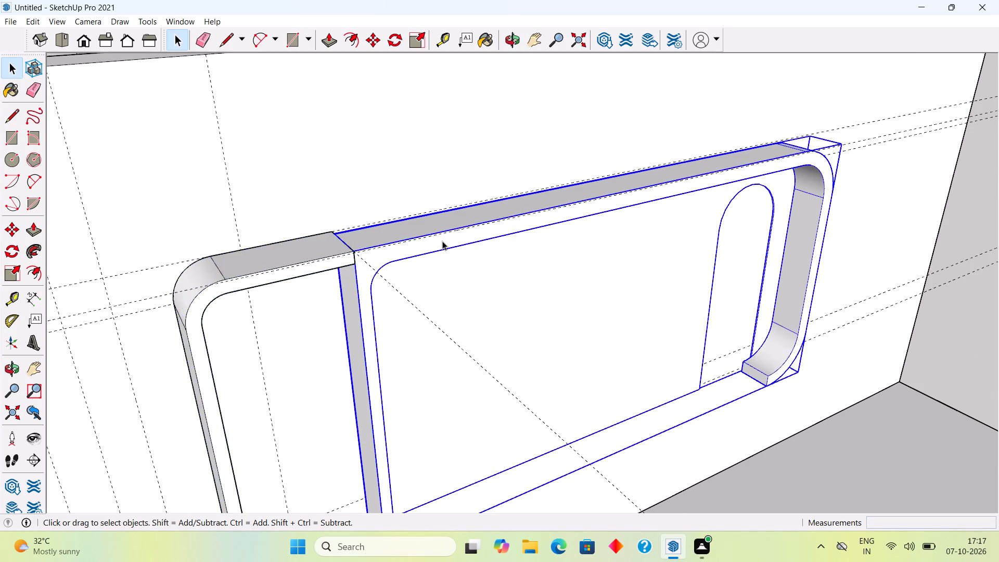
key("p")
left_click(448, 241)
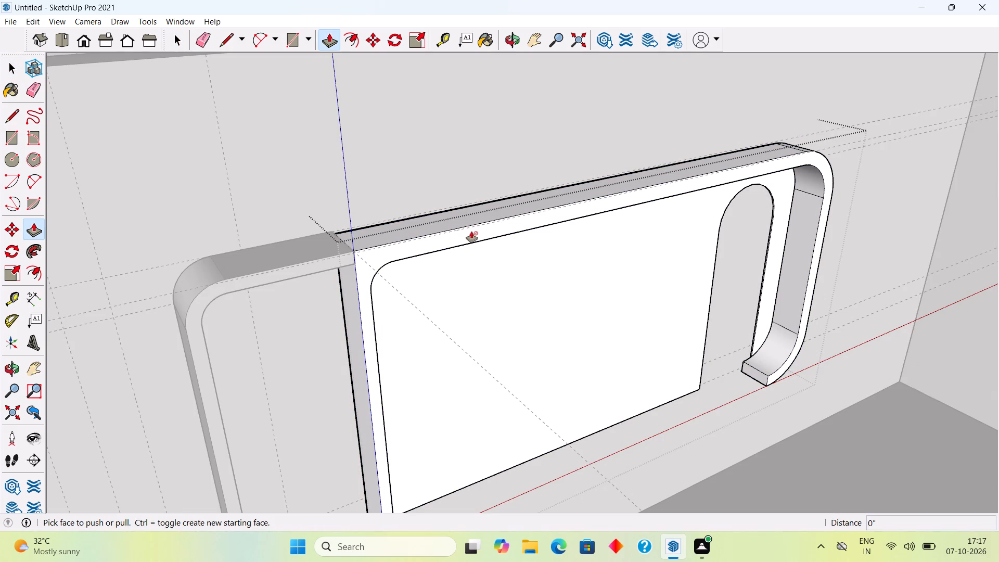
key("space")
left_click(470, 240)
left_click(470, 240)
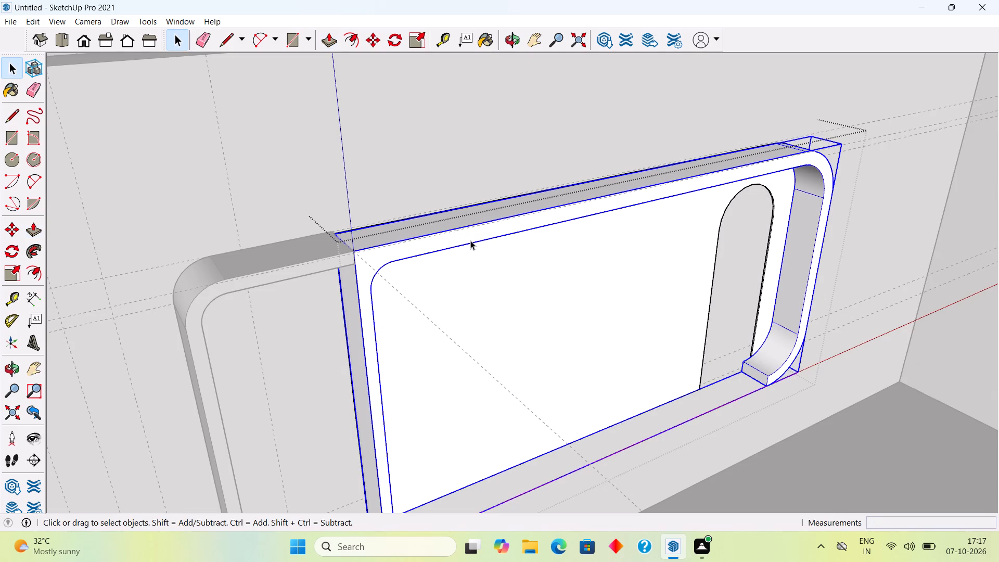
triple_click(470, 239)
left_click(483, 231)
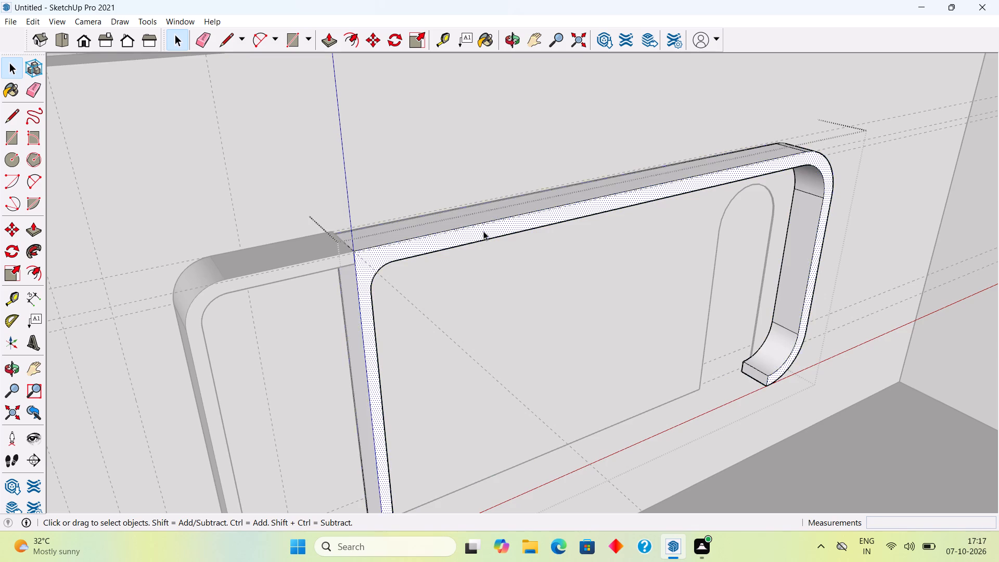
scroll(483, 231, "up", 3)
middle_click_drag(493, 224, 613, 256)
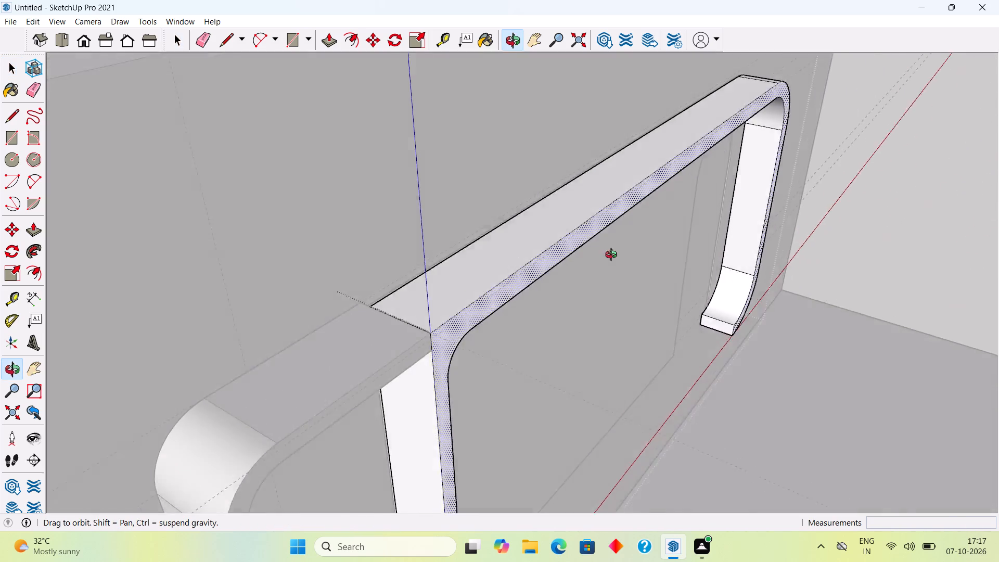
middle_click_drag(613, 256, 711, 286)
scroll(606, 295, "up", 10)
scroll(588, 313, "down", 3)
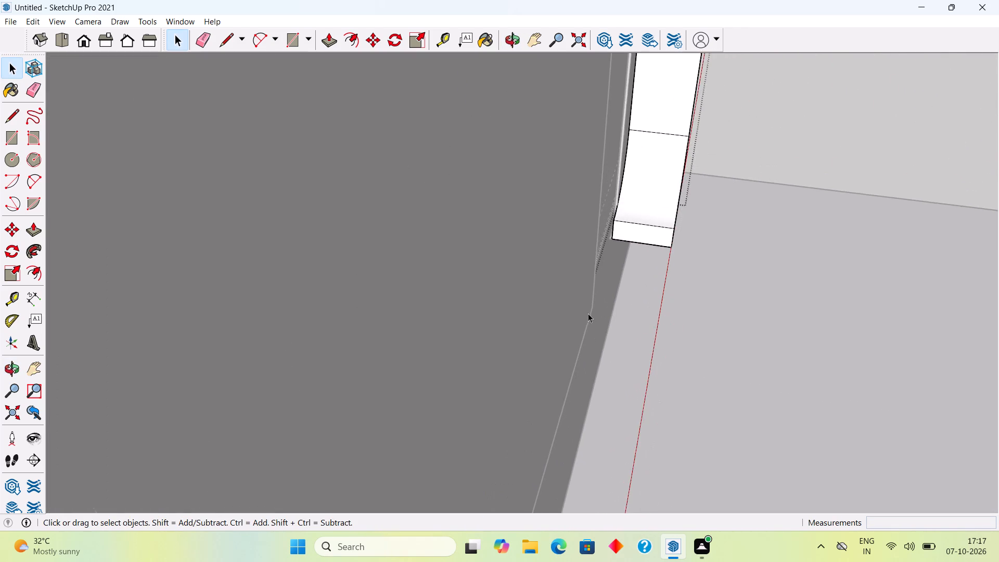
scroll(588, 313, "down", 7)
middle_click_drag(574, 314, 598, 325)
scroll(575, 324, "up", 5)
scroll(566, 314, "down", 3)
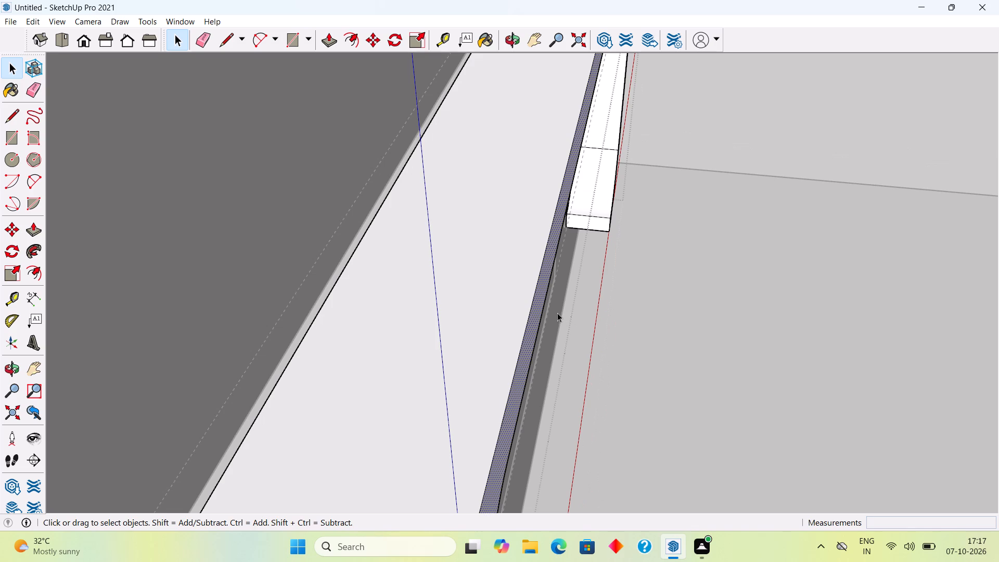
key("p")
left_click(536, 312)
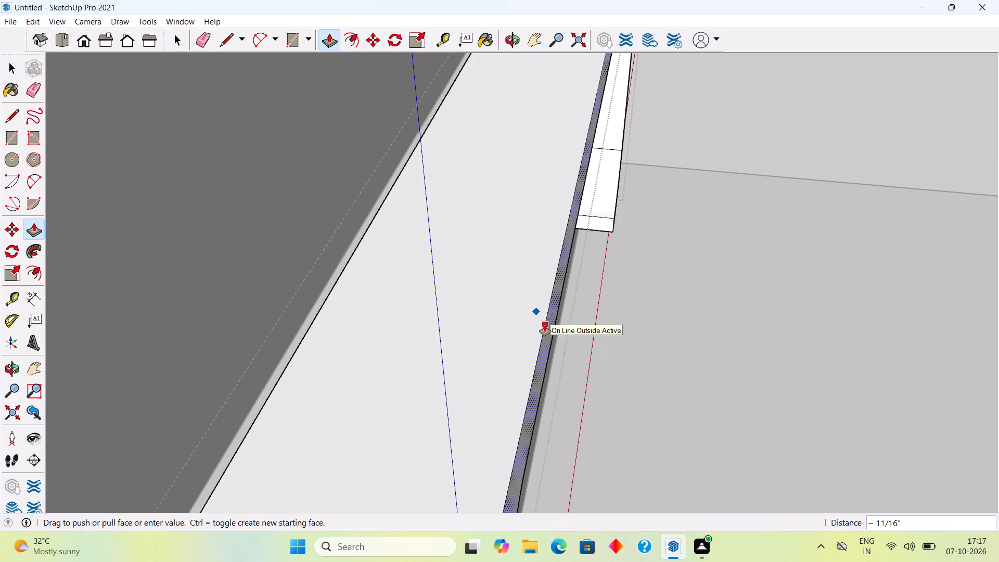
left_click(545, 325)
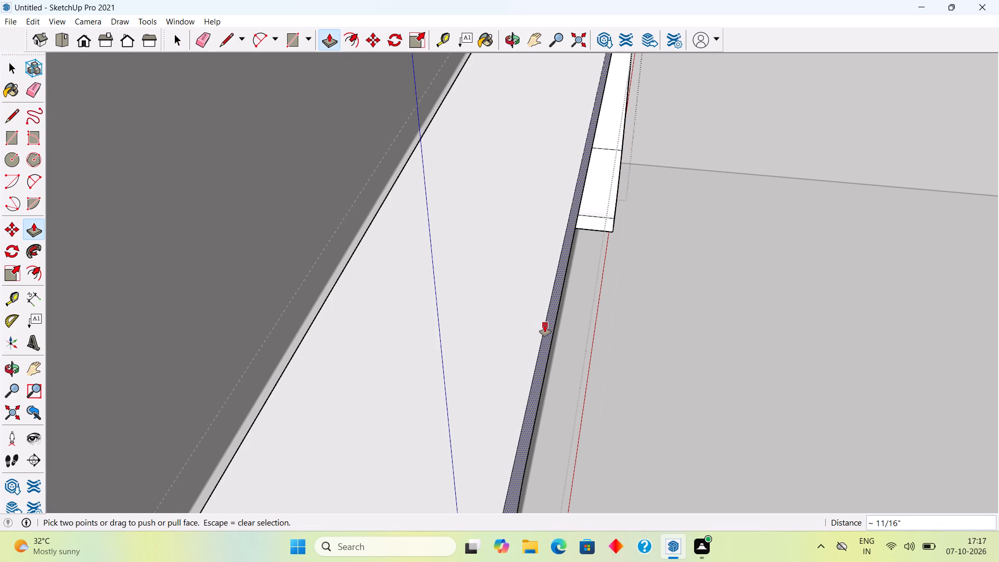
scroll(545, 325, "down", 5)
key("space")
Measure the frame's depth across its top face from back edge to front edge, and close the frame group.
left_click(655, 296)
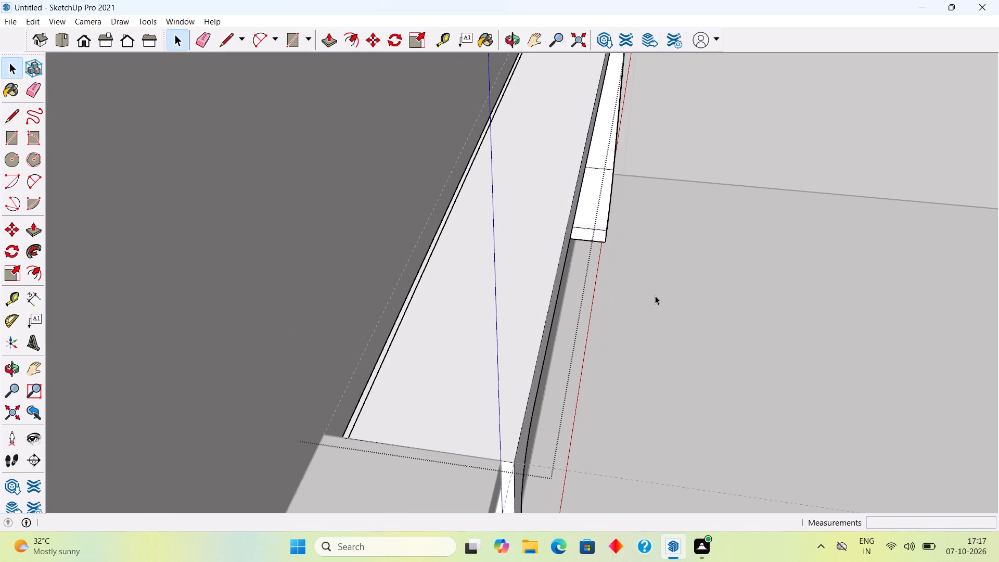
key("t")
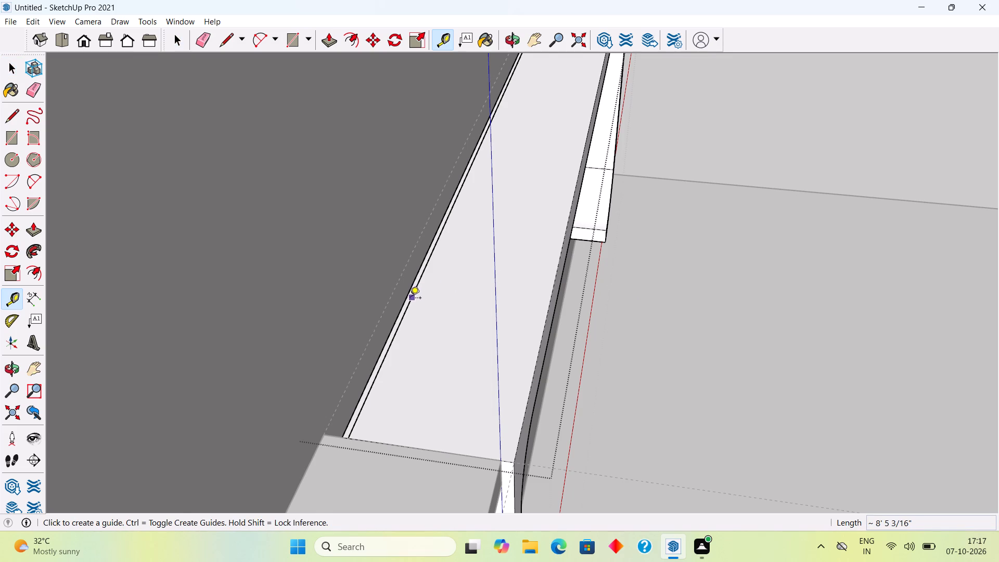
left_click(404, 300)
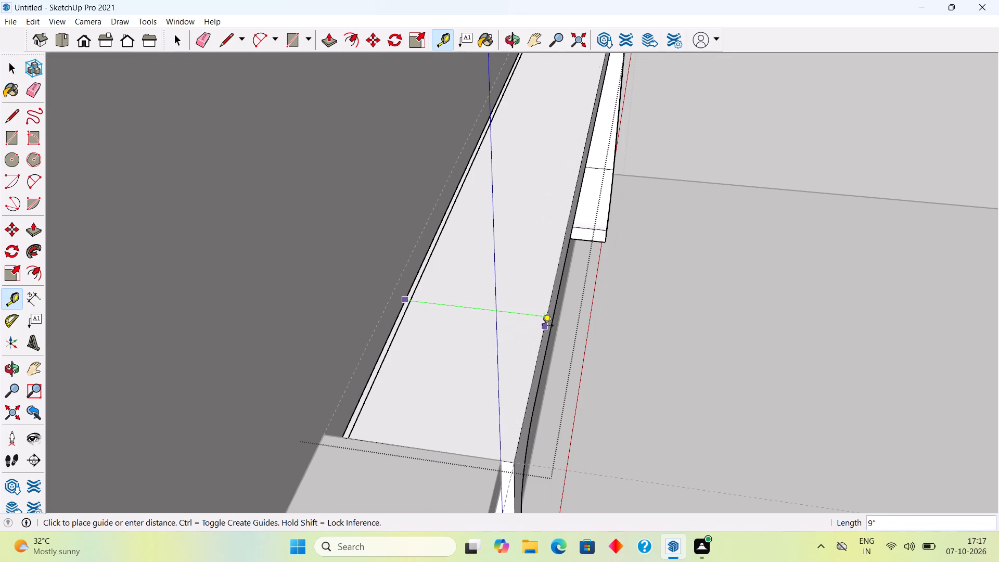
key("space")
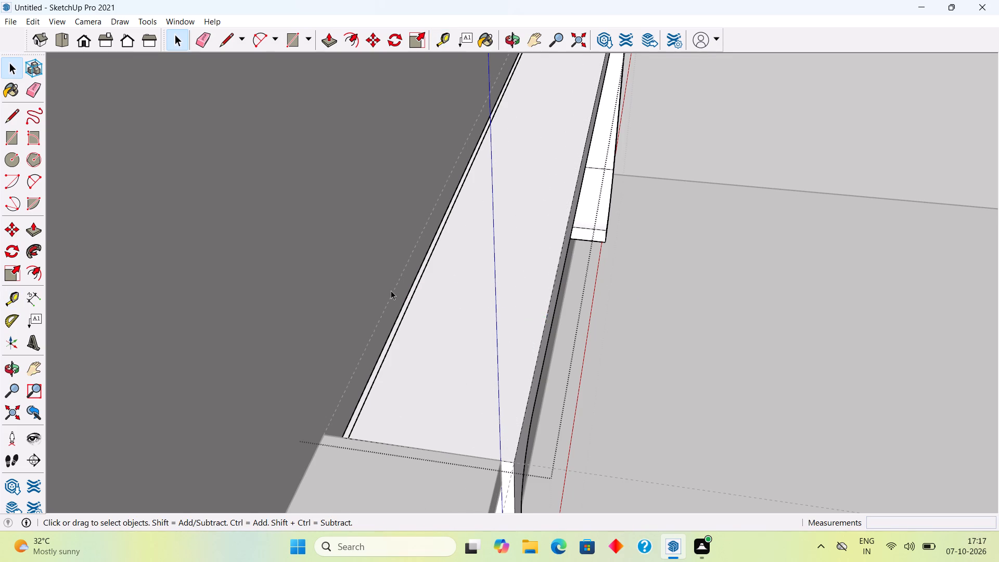
scroll(391, 290, "down", 11)
scroll(259, 282, "down", 2)
left_click(174, 187)
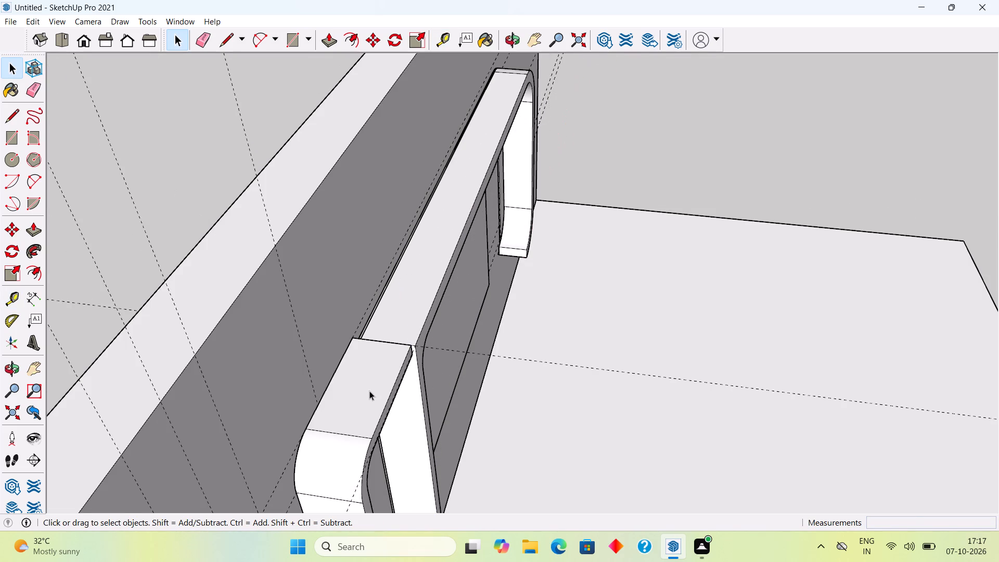
Undo the last push of the frame's front face and close the frame group.
middle_click_drag(339, 402, 136, 360)
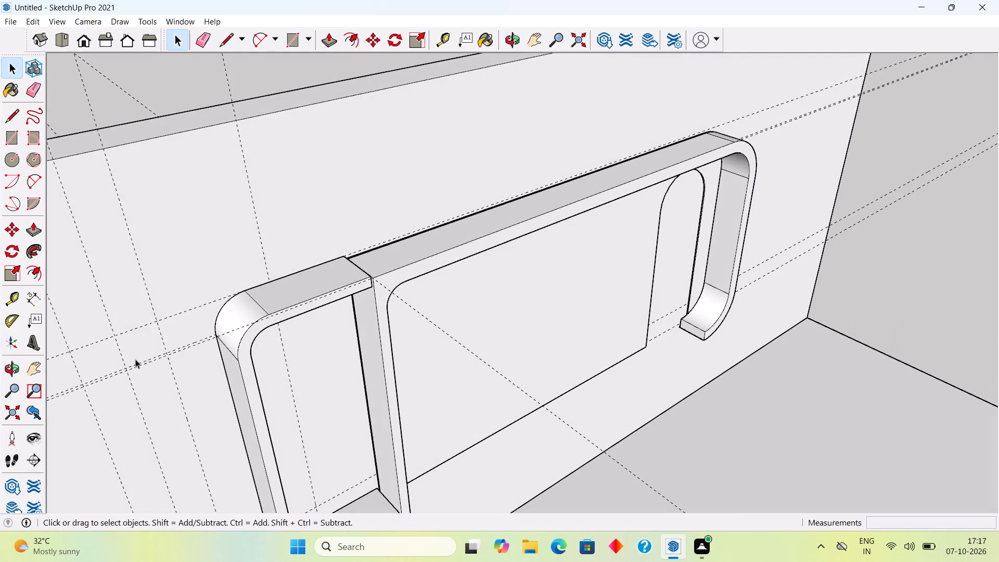
key("ctrl+z")
key("ctrl+z")
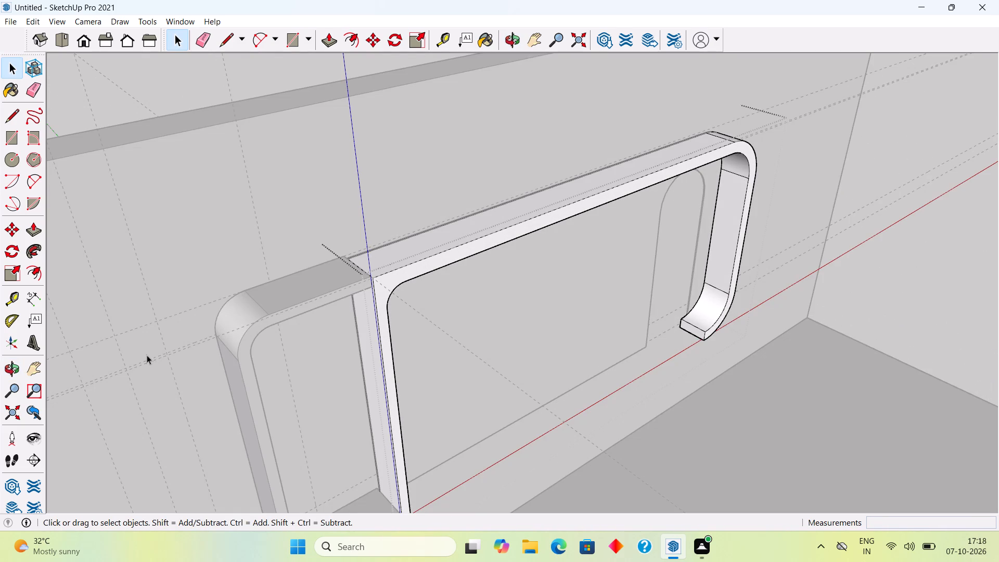
middle_click_drag(210, 346, 456, 390)
scroll(583, 299, "up", 1)
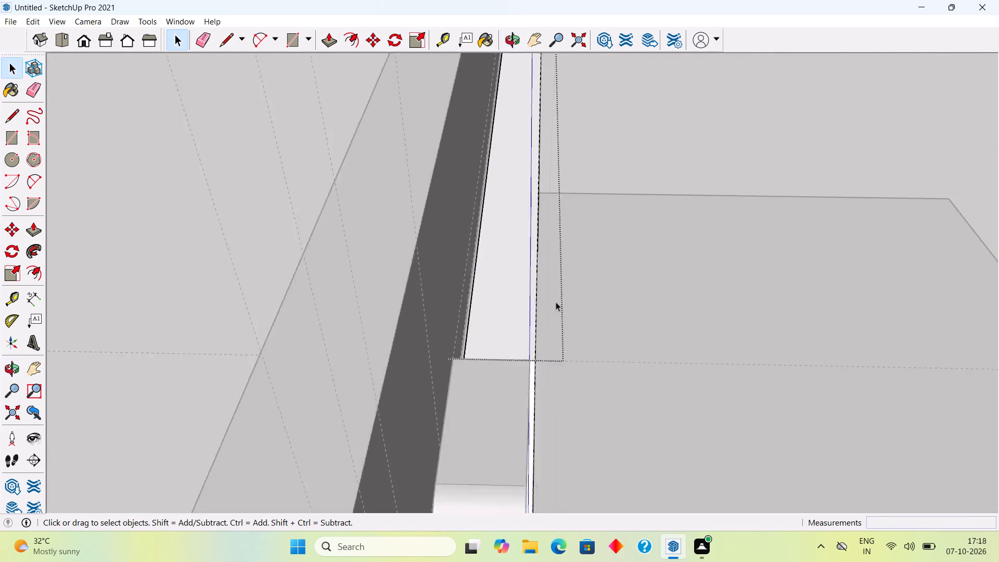
scroll(556, 302, "up", 7)
scroll(514, 314, "down", 8)
scroll(514, 314, "up", 4)
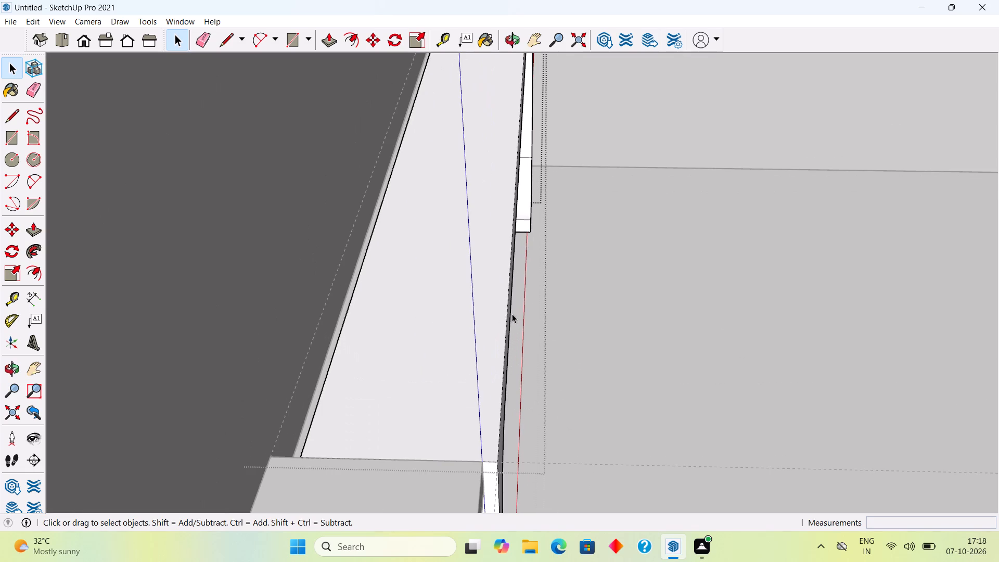
left_click(625, 336)
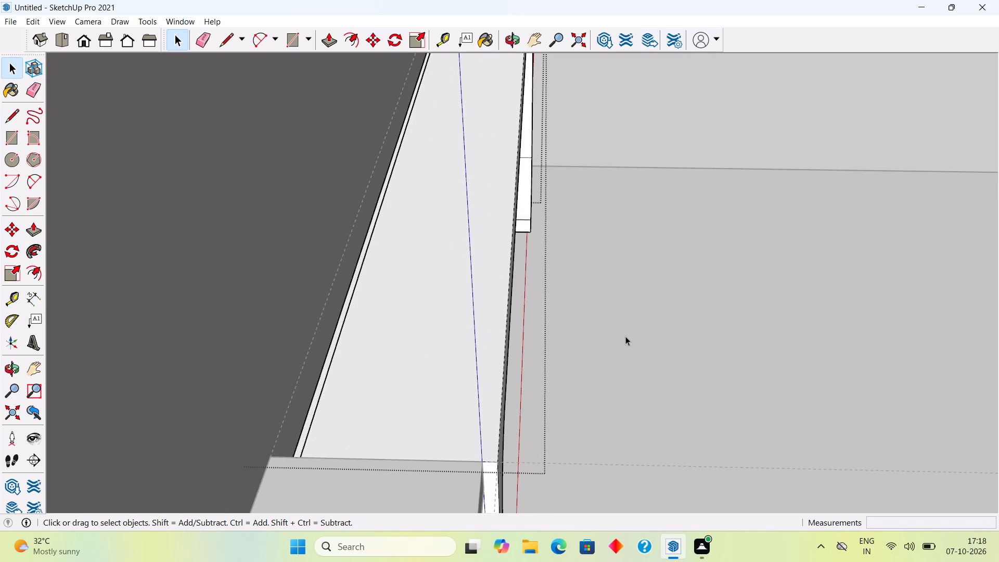
scroll(625, 336, "down", 9)
left_click(325, 259)
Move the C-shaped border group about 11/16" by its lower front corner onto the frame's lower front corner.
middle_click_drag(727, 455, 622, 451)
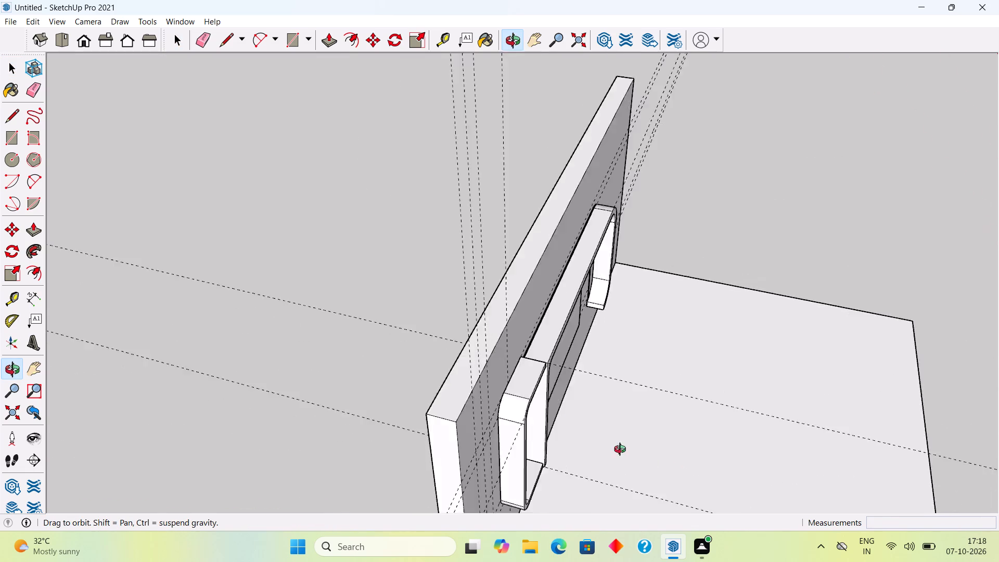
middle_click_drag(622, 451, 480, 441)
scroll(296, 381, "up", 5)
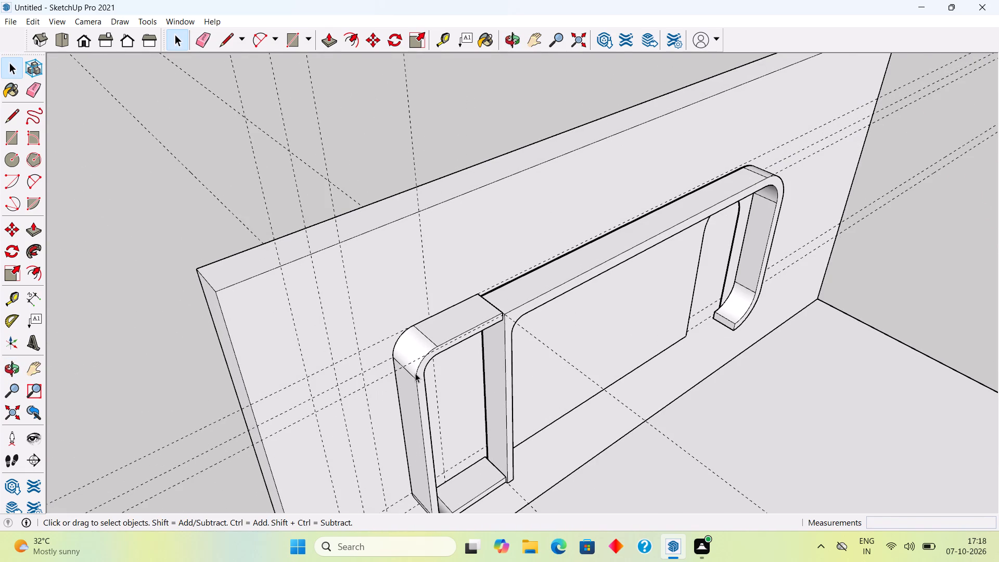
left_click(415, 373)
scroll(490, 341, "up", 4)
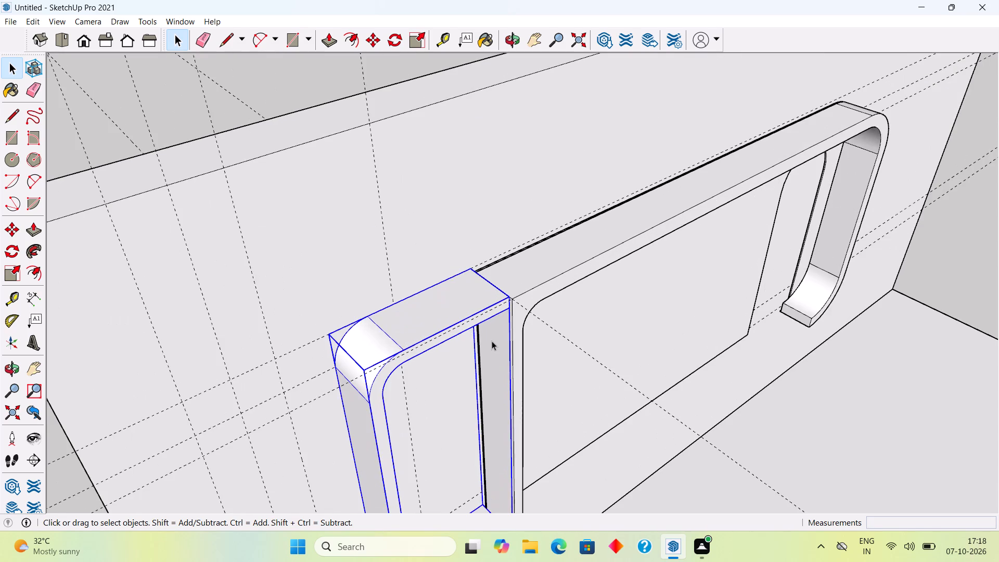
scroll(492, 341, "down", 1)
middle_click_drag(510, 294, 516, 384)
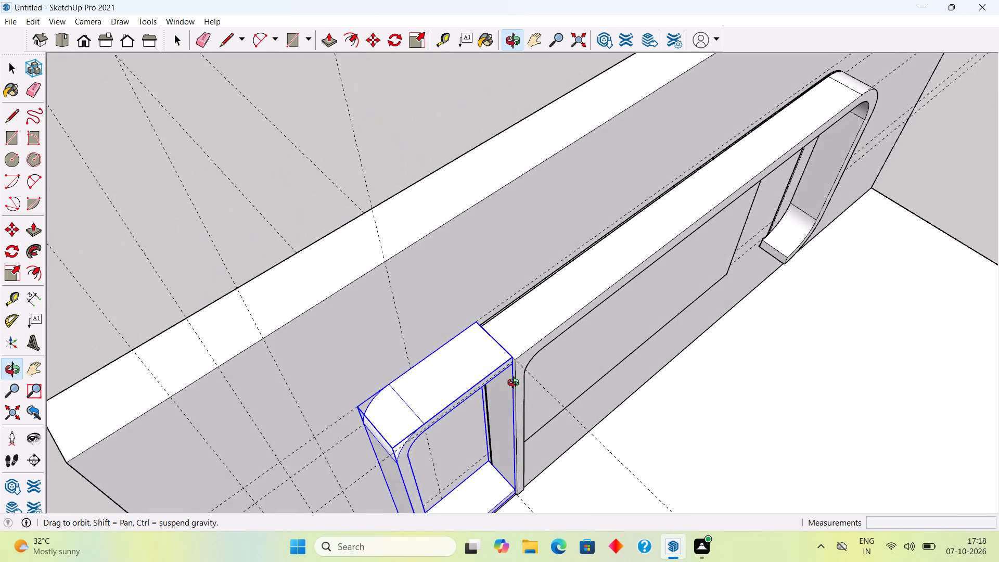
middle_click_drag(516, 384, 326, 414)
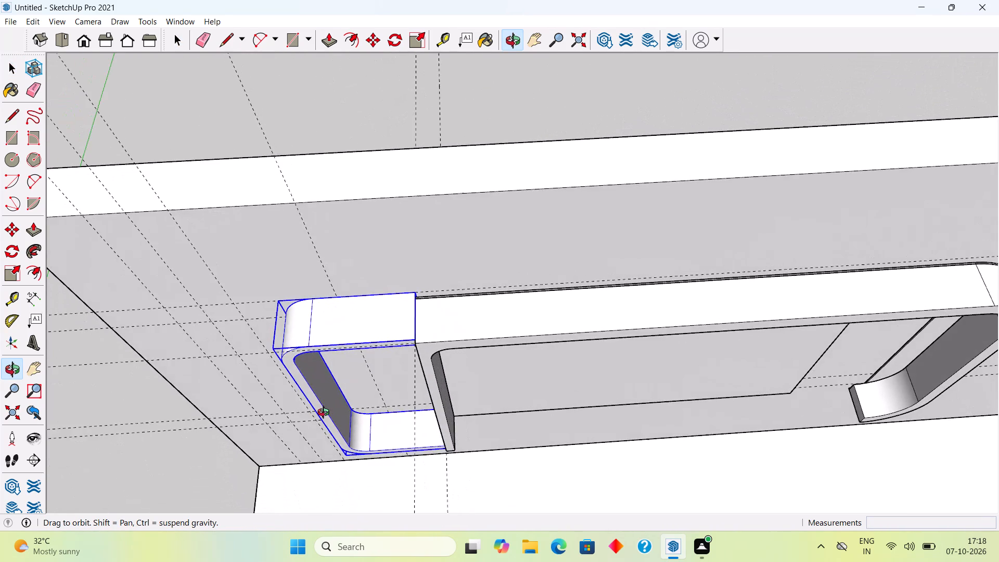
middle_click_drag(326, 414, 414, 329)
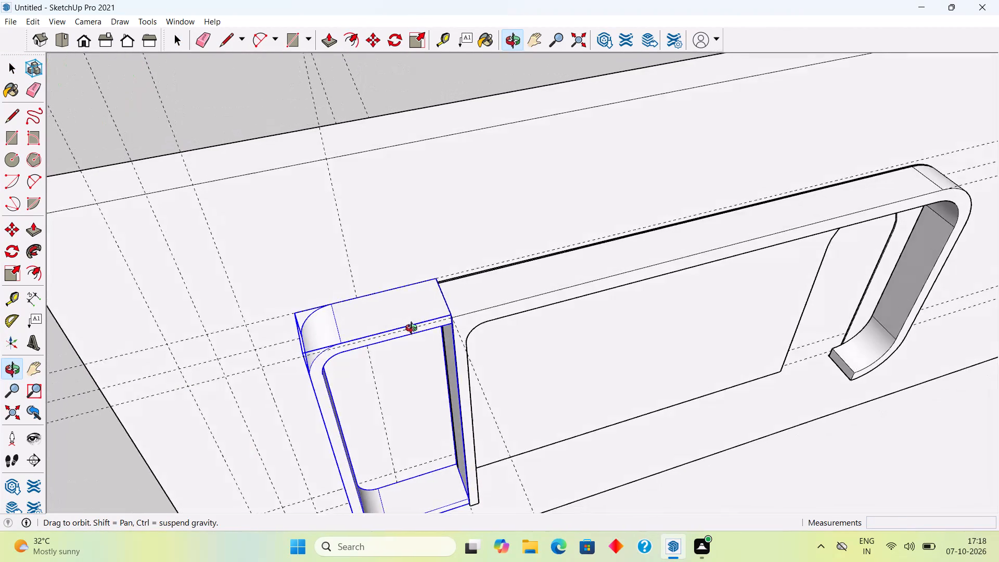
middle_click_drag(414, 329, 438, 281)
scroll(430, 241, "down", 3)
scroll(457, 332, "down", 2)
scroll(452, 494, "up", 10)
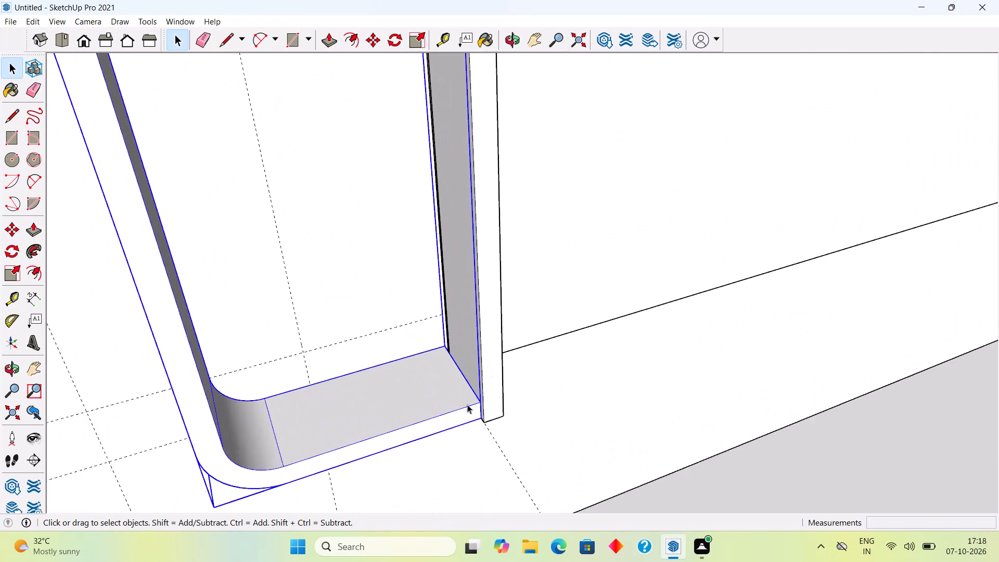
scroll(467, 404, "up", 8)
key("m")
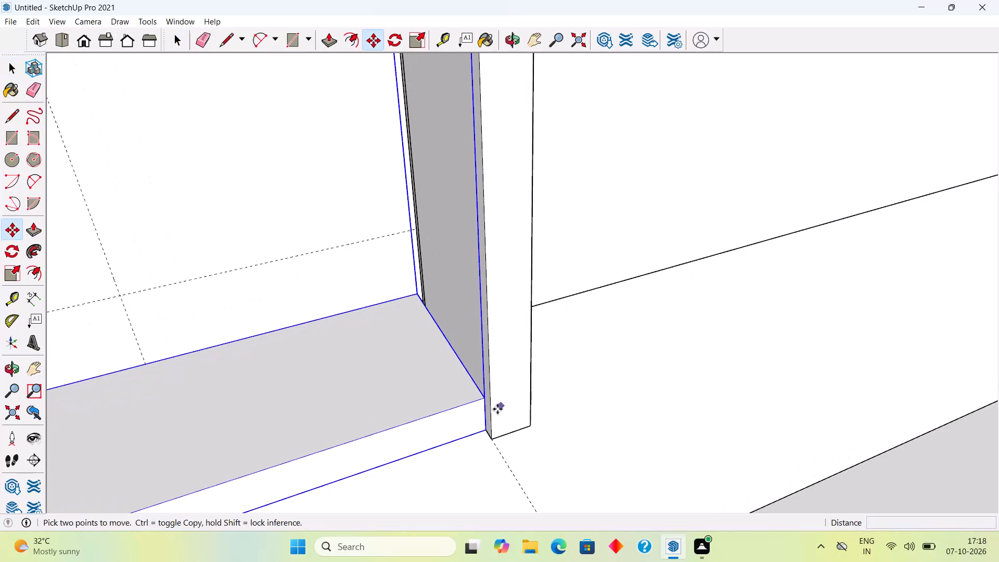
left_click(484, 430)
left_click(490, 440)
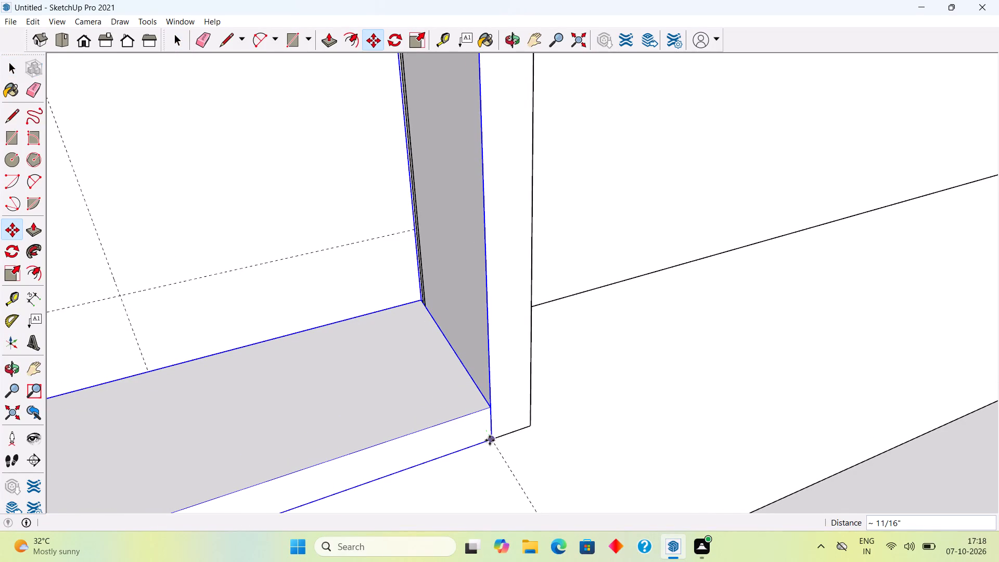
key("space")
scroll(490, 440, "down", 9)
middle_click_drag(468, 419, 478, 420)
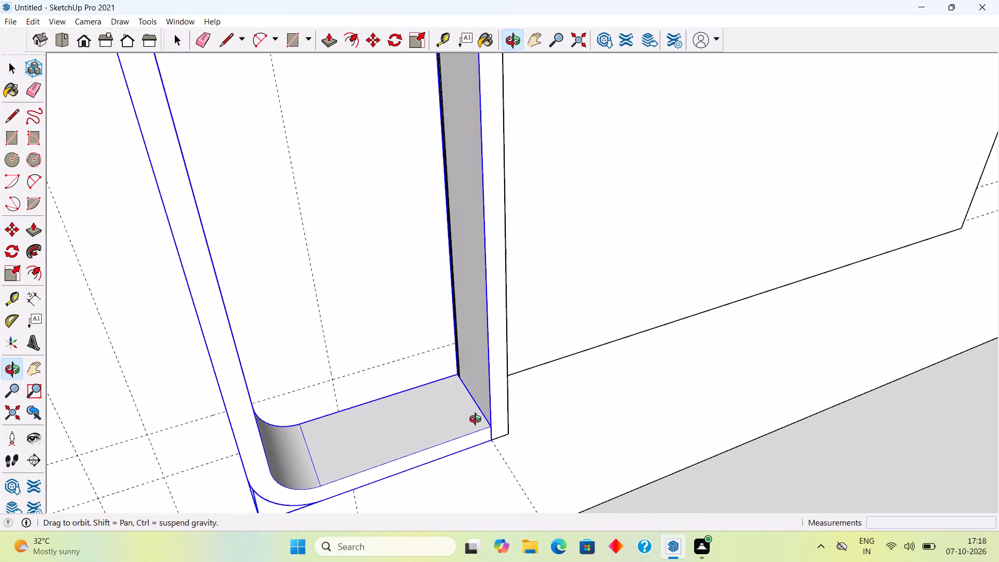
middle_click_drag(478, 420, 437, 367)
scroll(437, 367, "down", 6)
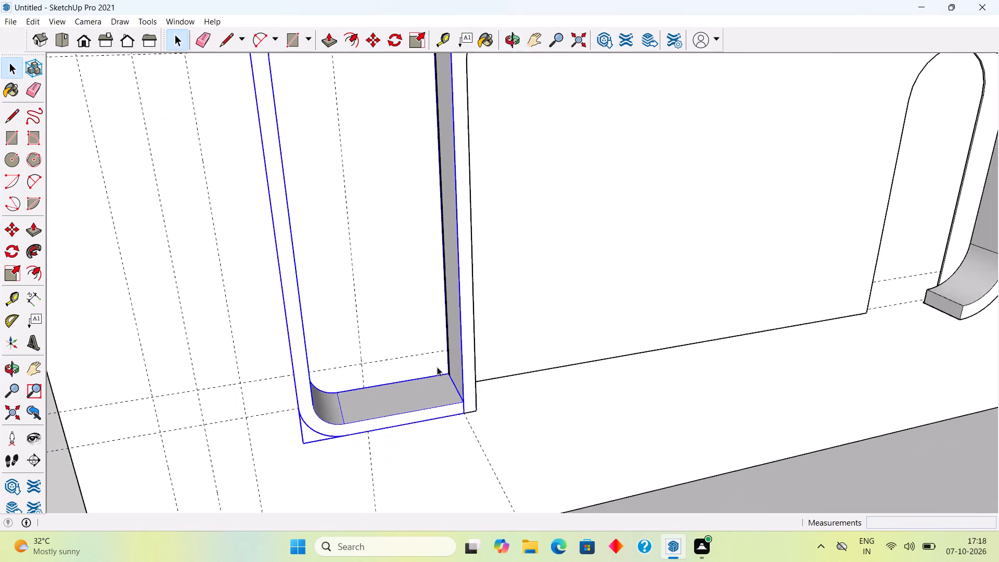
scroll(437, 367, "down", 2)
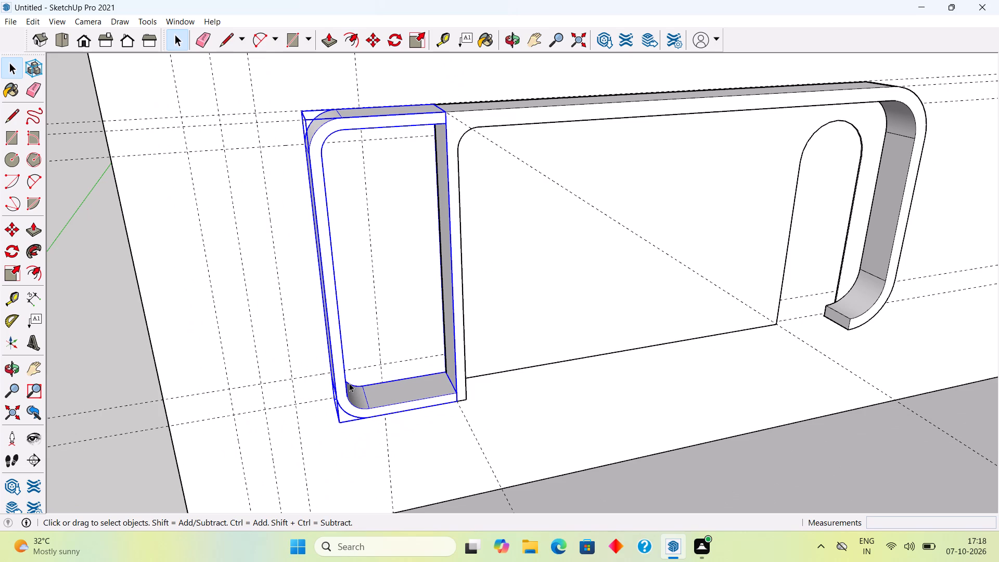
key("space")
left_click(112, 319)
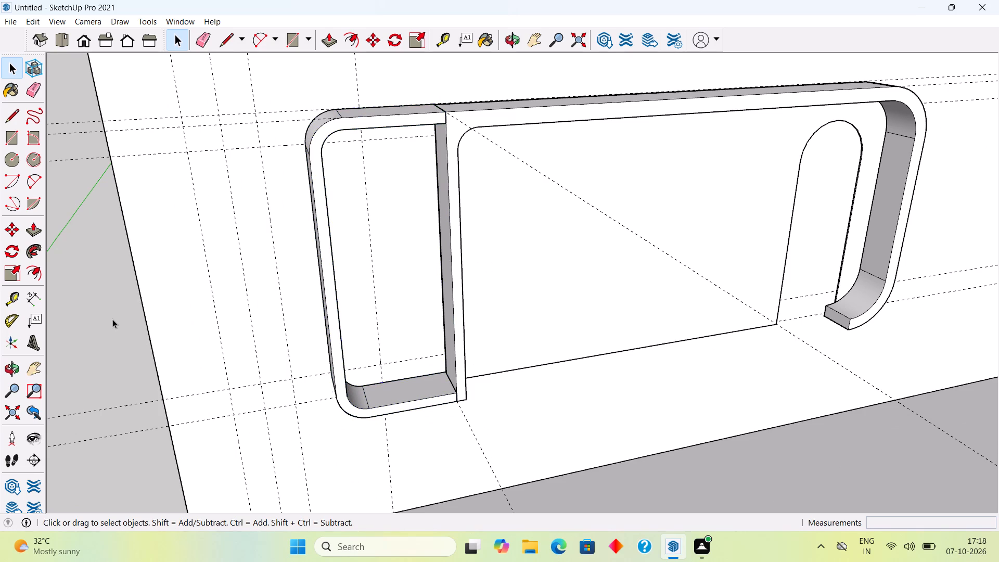
Undo the border's moves, extrusion and inner face deletion, back to the flat rounded profile set apart from the frame.
middle_click_drag(406, 300, 551, 372)
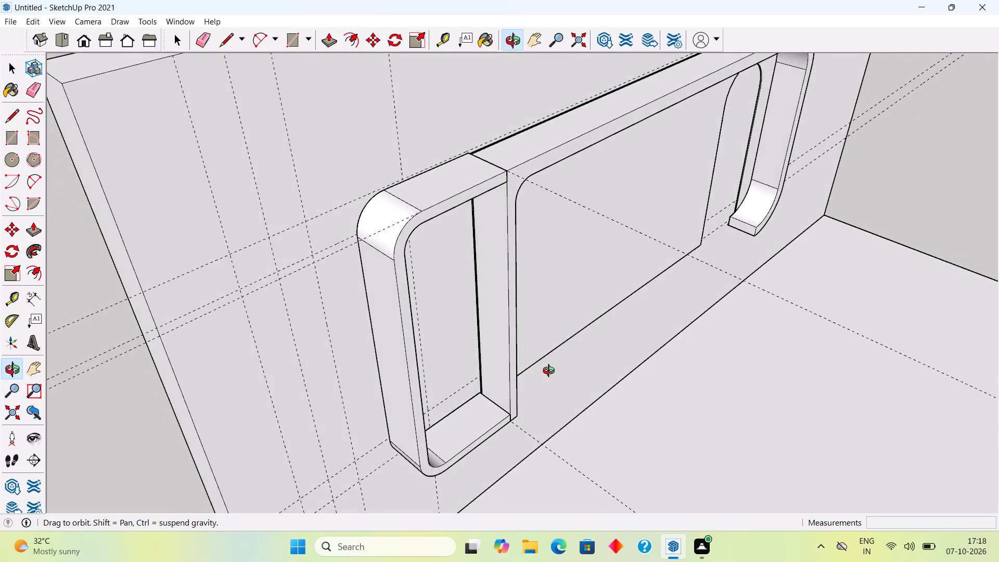
middle_click_drag(551, 372, 325, 272)
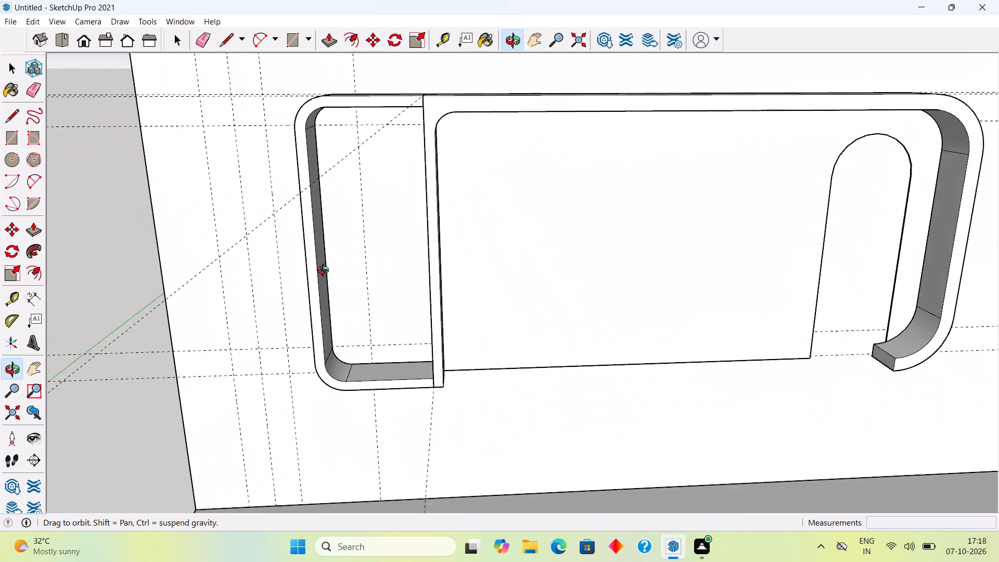
middle_click_drag(325, 272, 343, 288)
key("ctrl+z")
key("ctrl+z")
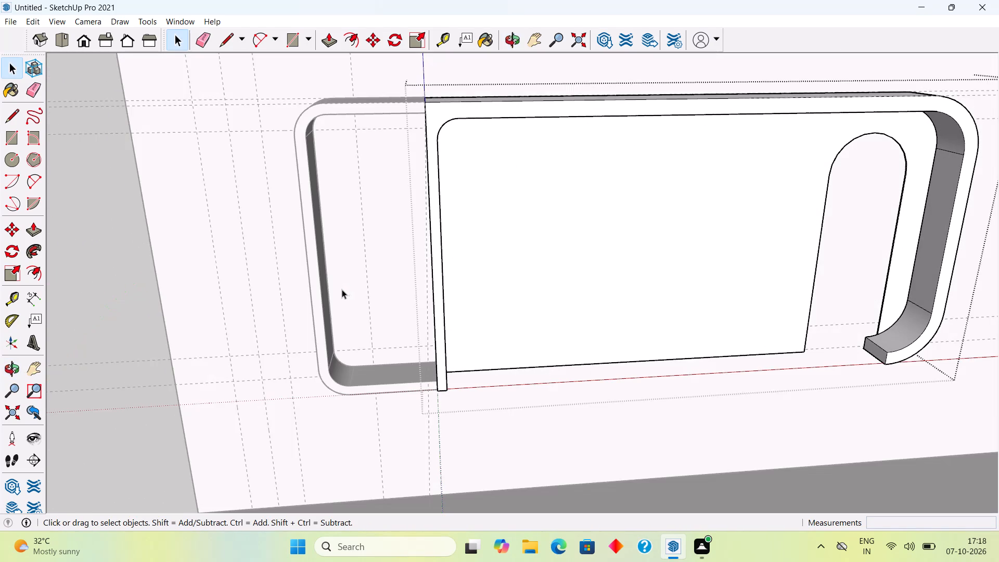
key("ctrl+z")
key("ctrl+z")
key("ctrl+z")
key("ctrl+z")
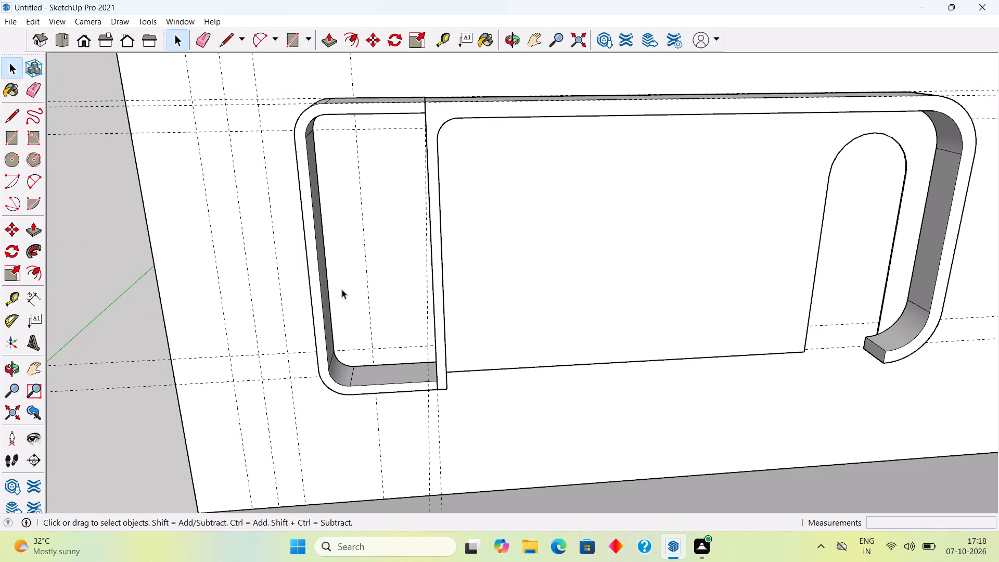
key("ctrl+z")
key("ctrl+z")
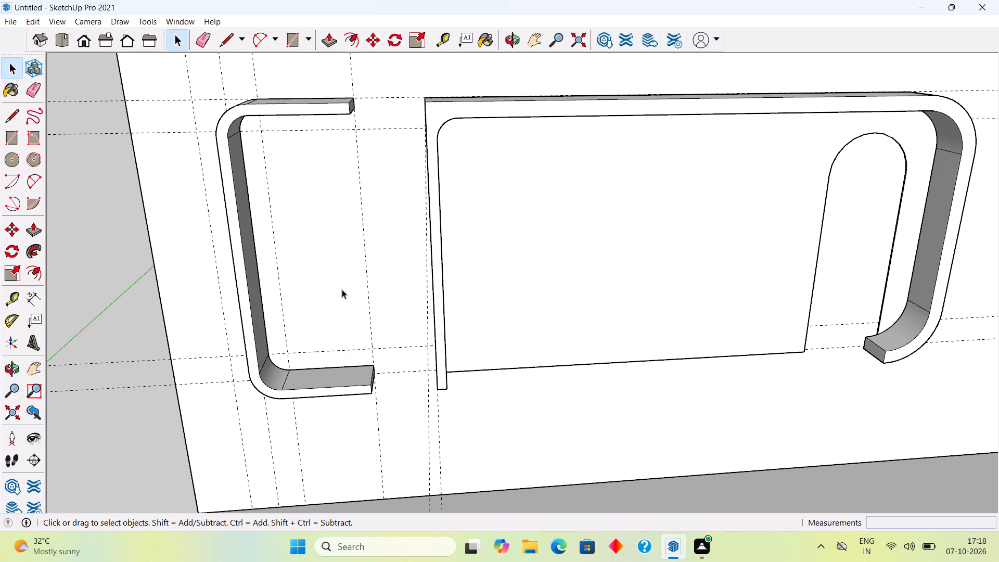
key("ctrl+z")
key("ctrl+z")
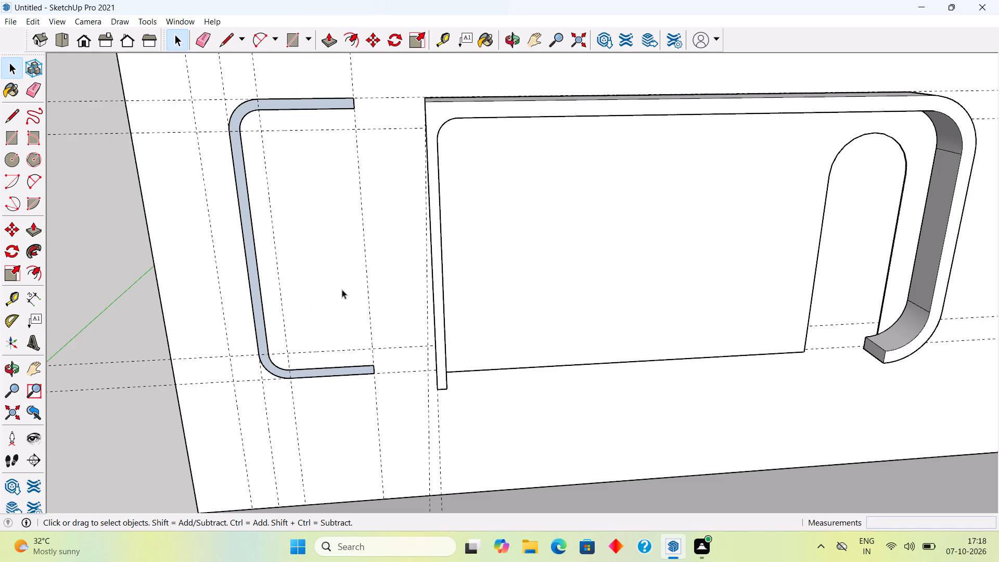
key("ctrl+z")
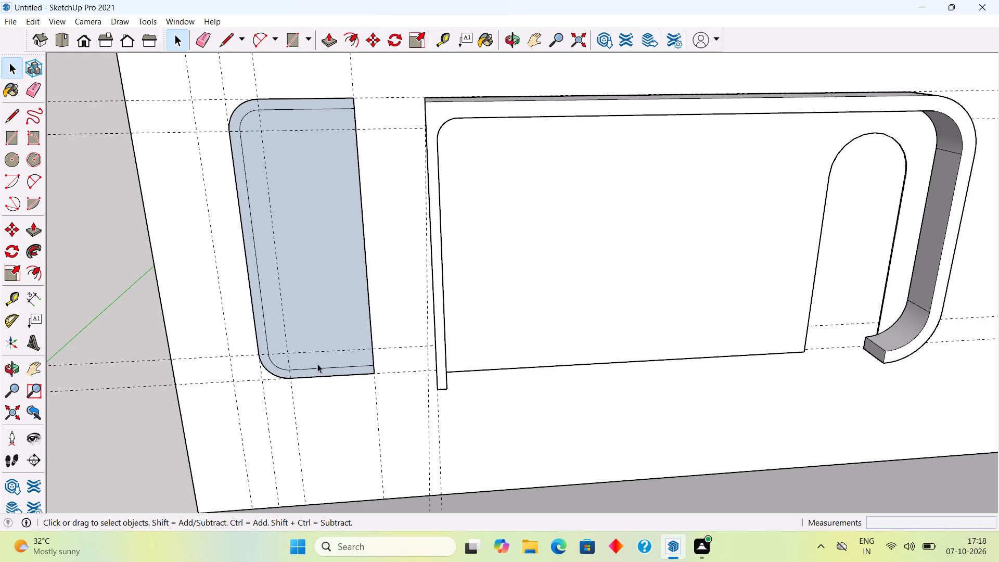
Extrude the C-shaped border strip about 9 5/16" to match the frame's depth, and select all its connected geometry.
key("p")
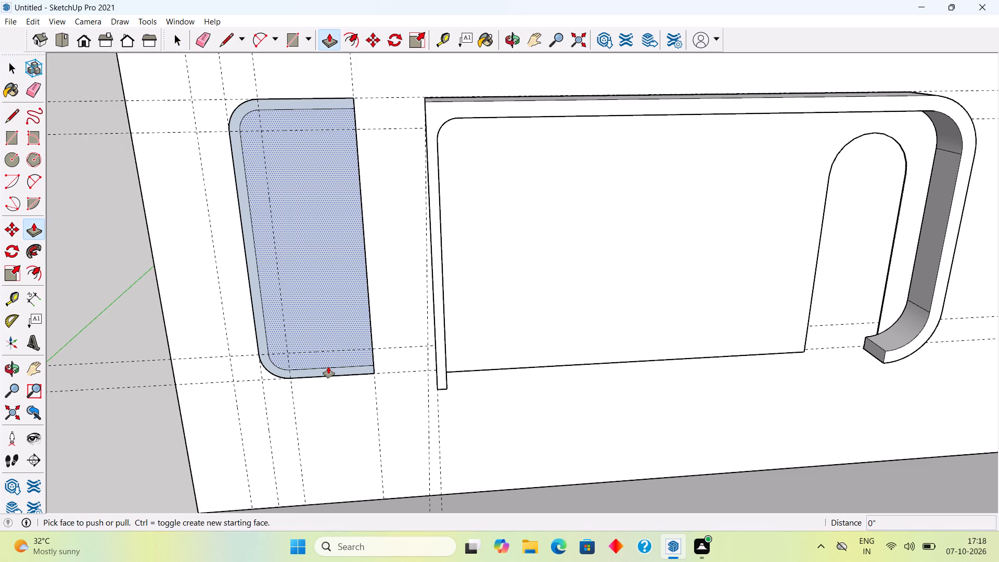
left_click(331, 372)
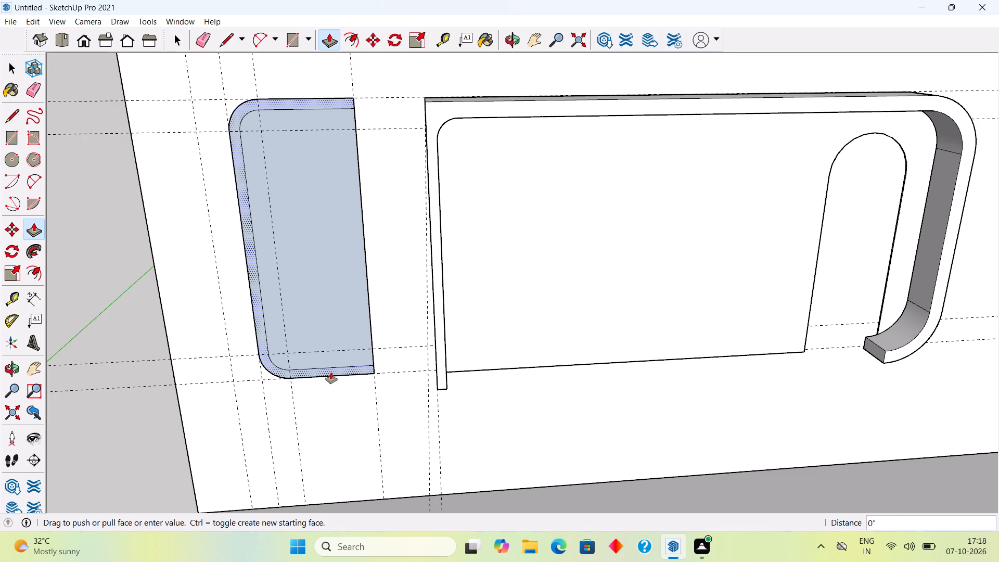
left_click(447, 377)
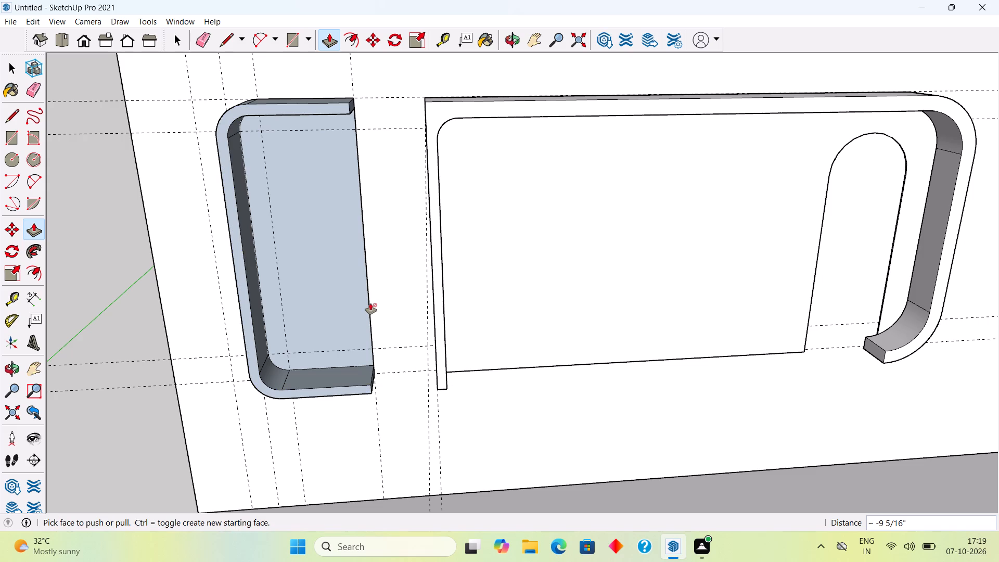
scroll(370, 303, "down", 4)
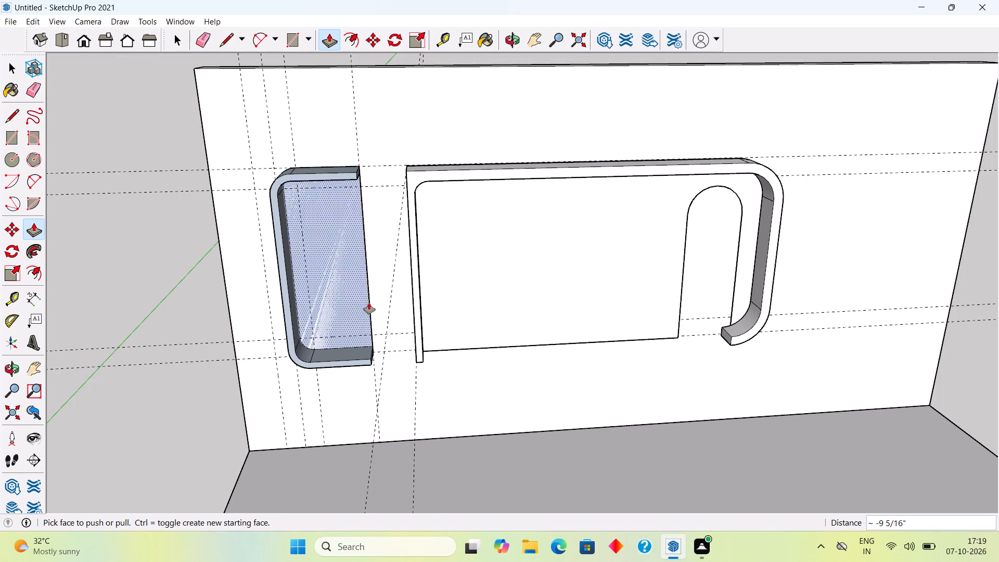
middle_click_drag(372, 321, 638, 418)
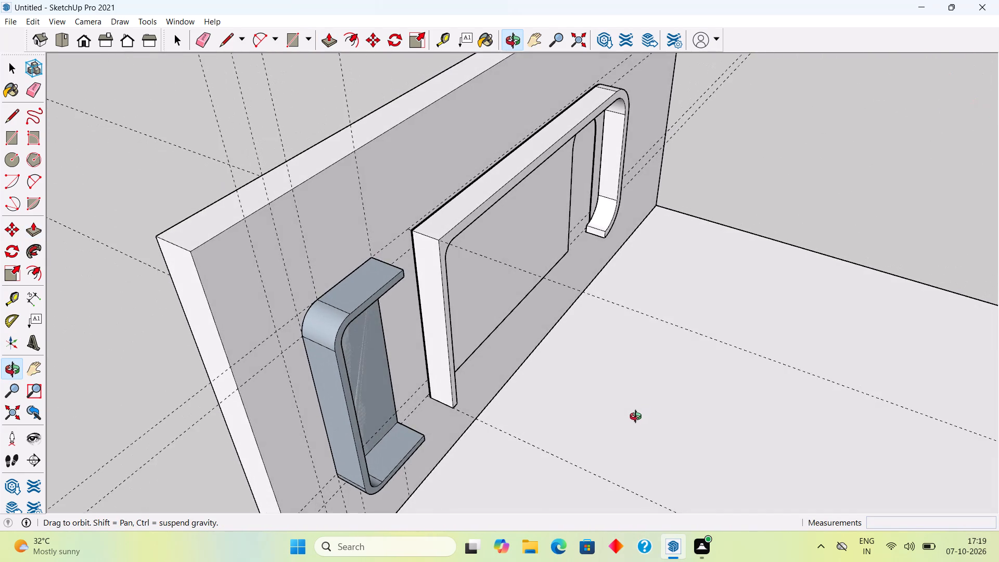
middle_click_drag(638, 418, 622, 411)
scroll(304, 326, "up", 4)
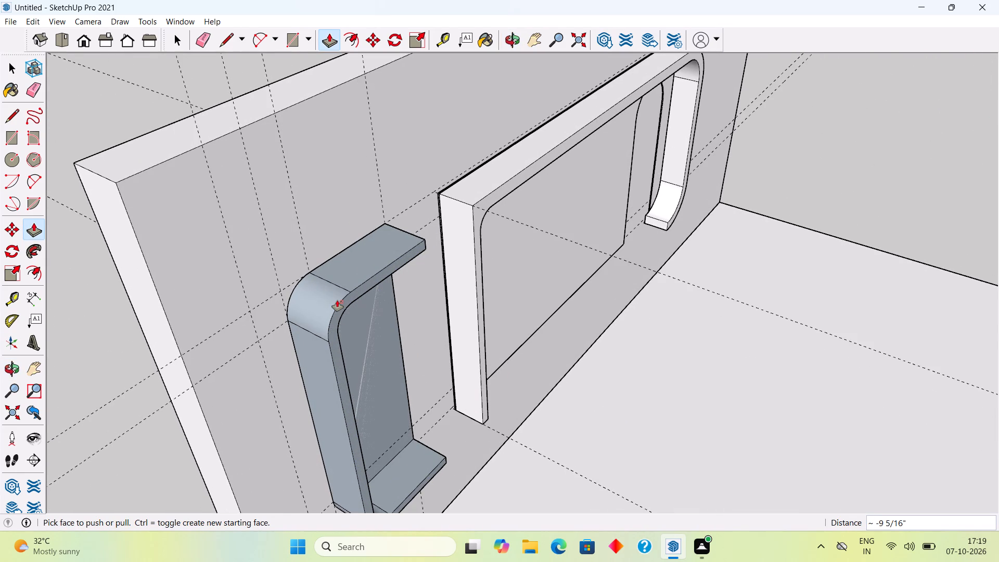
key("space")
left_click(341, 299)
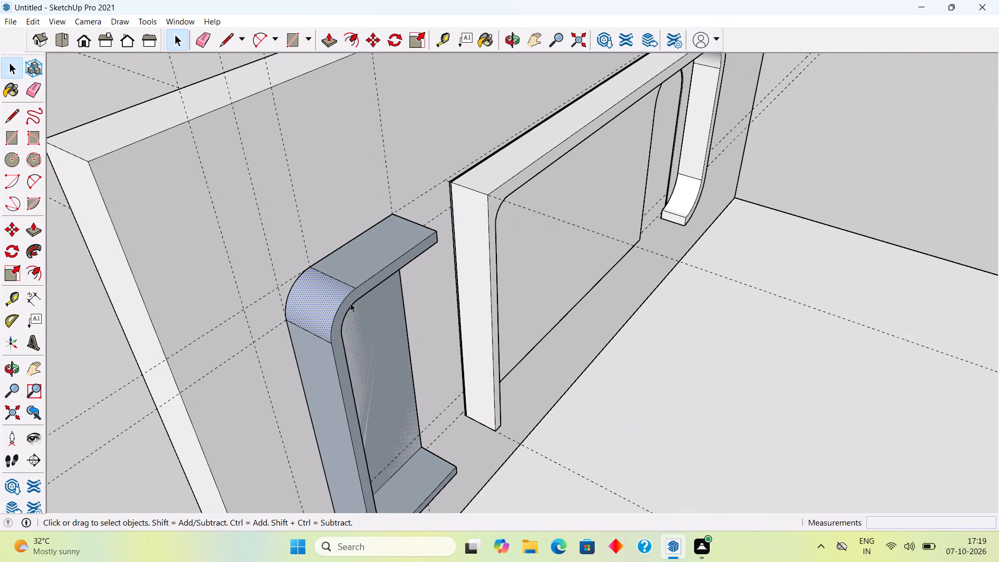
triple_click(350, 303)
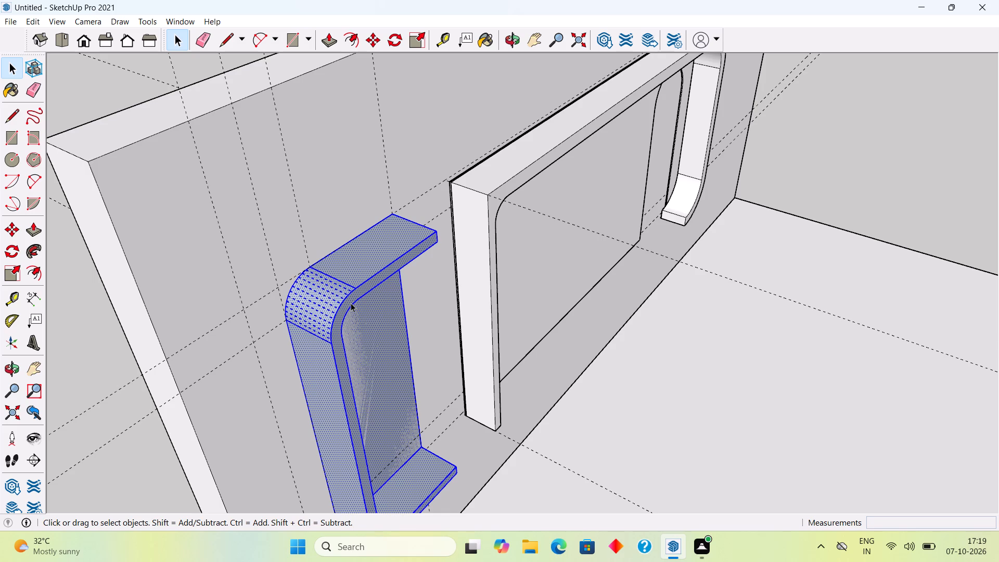
Undo the border extrusion and the preceding edit to the profile's inner offset outline, and clear the selection.
key("ctrl+z")
key("ctrl+z")
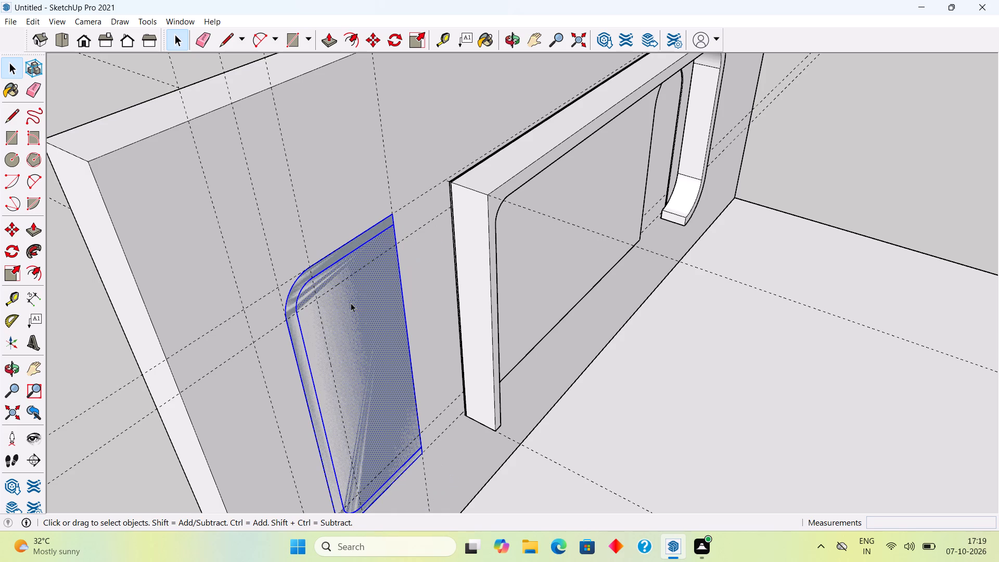
left_click(114, 338)
scroll(392, 339, "down", 2)
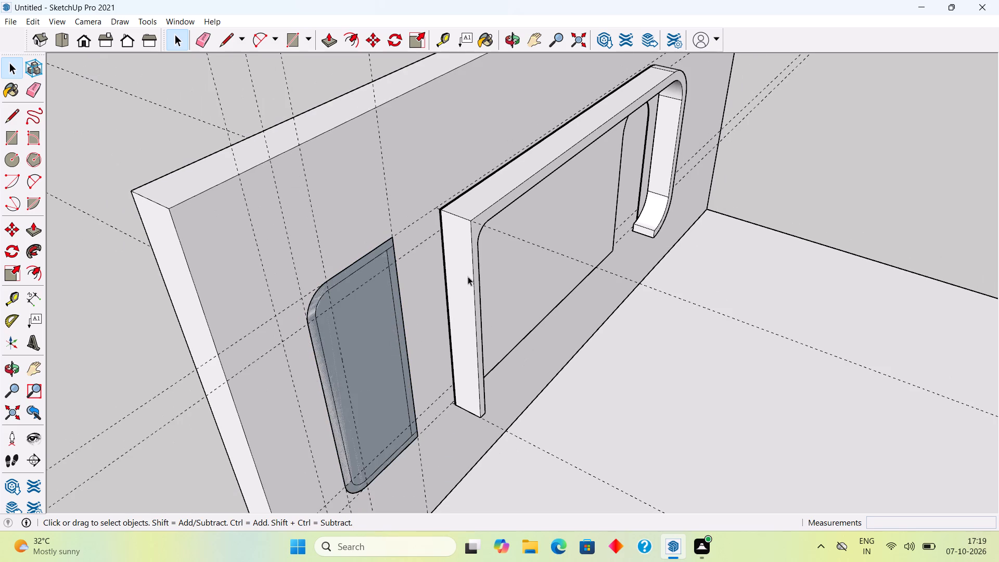
Hide the large wall group behind the frame and the rounded border profile.
middle_click_drag(468, 276, 663, 341)
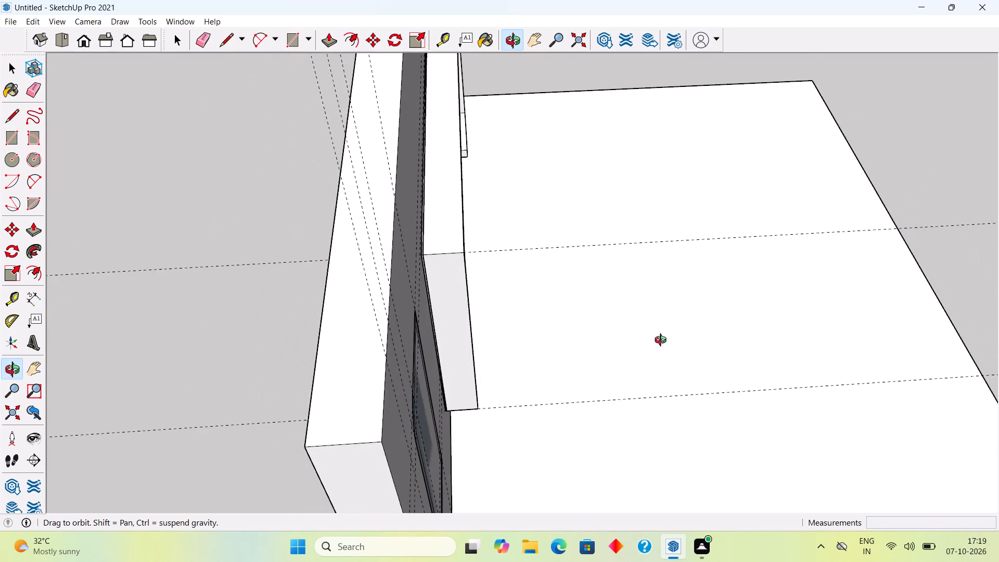
middle_click_drag(663, 341, 532, 385)
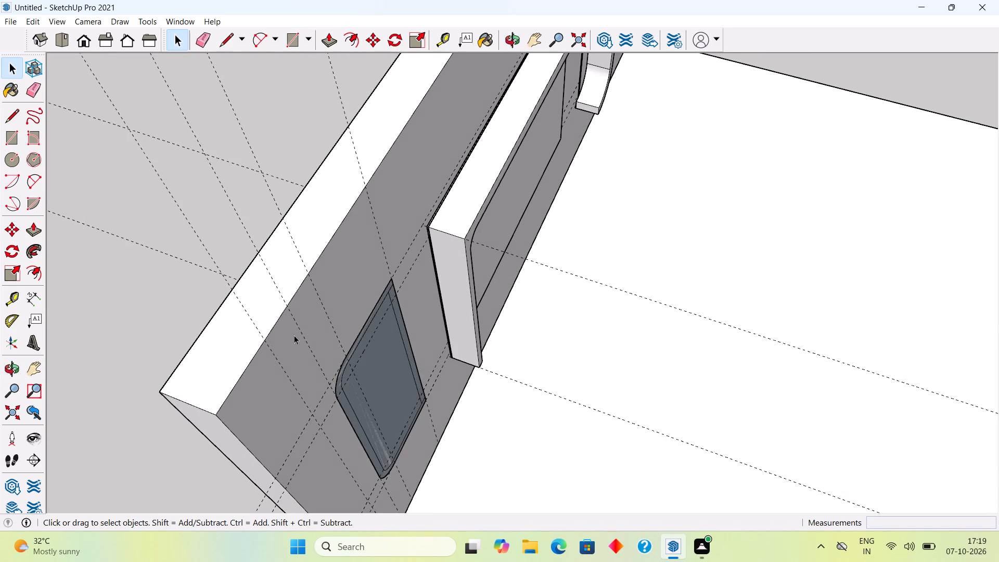
left_click(294, 335)
right_click(294, 335)
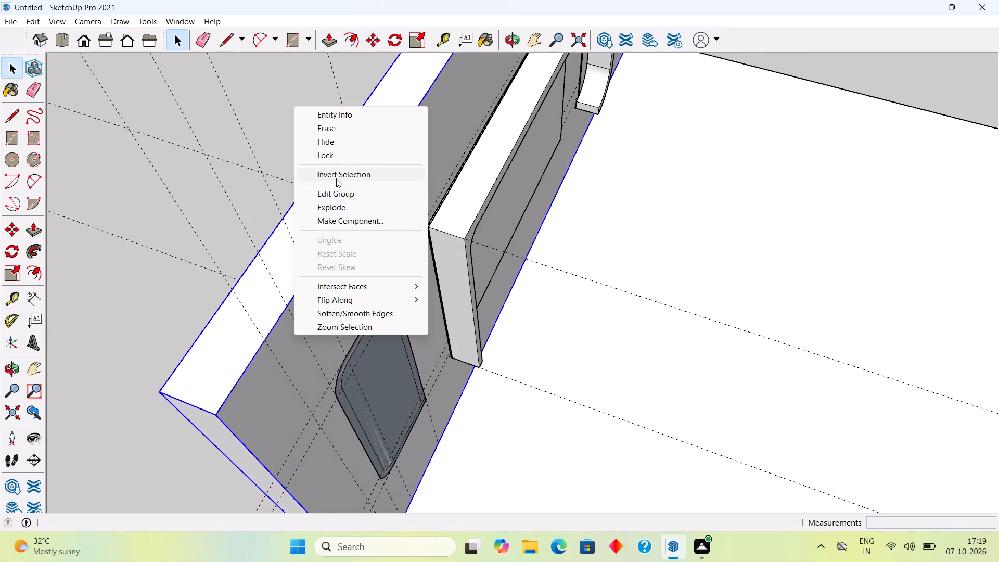
left_click(329, 141)
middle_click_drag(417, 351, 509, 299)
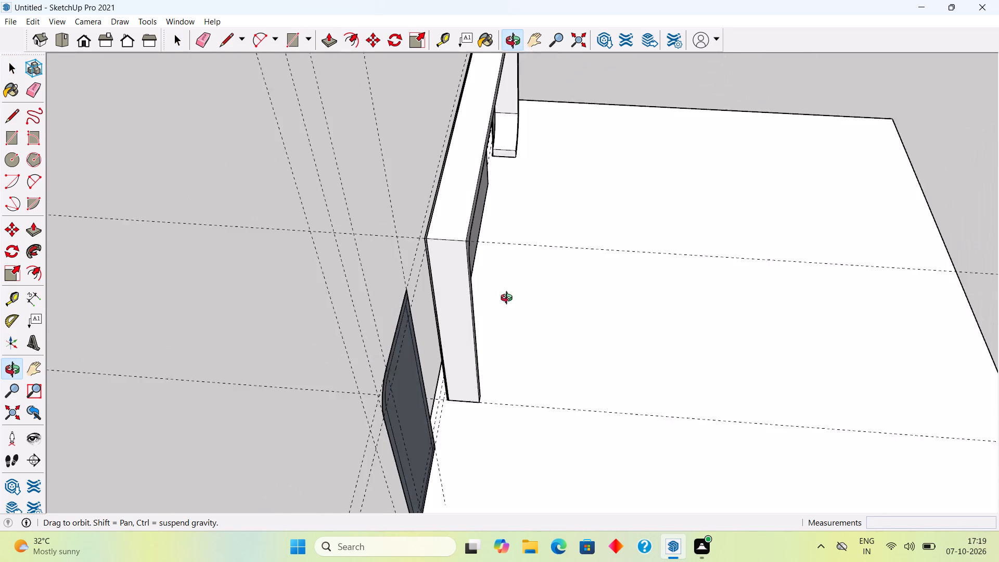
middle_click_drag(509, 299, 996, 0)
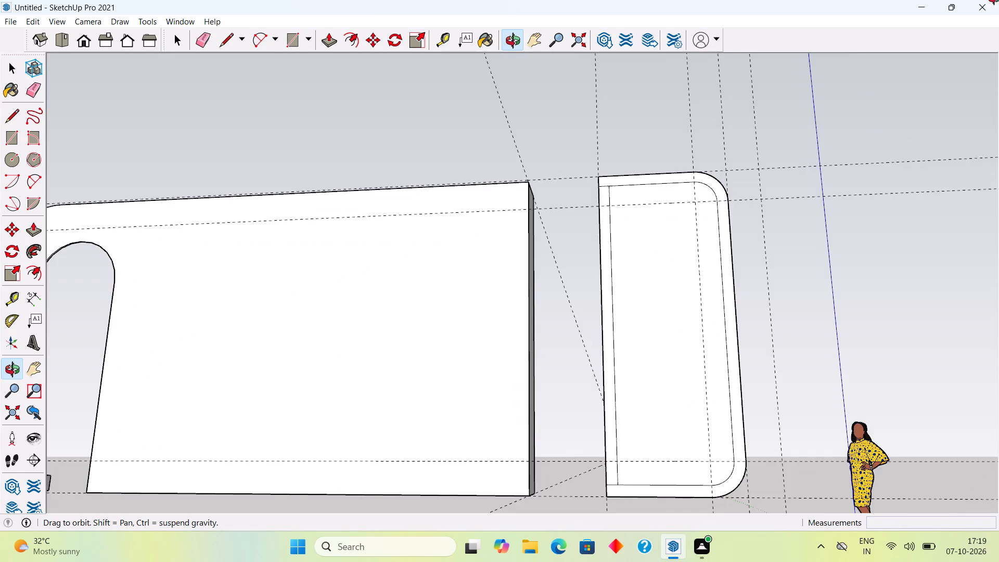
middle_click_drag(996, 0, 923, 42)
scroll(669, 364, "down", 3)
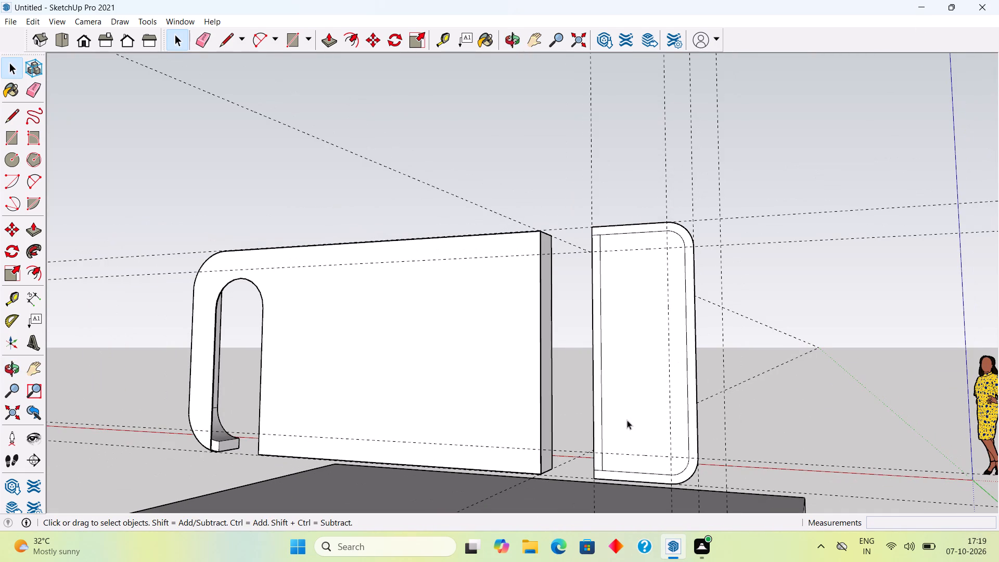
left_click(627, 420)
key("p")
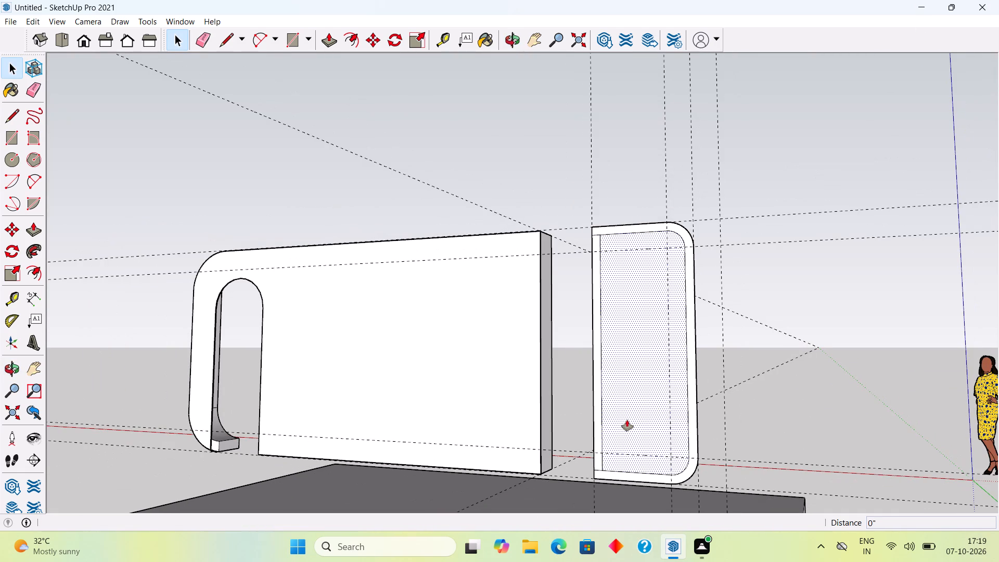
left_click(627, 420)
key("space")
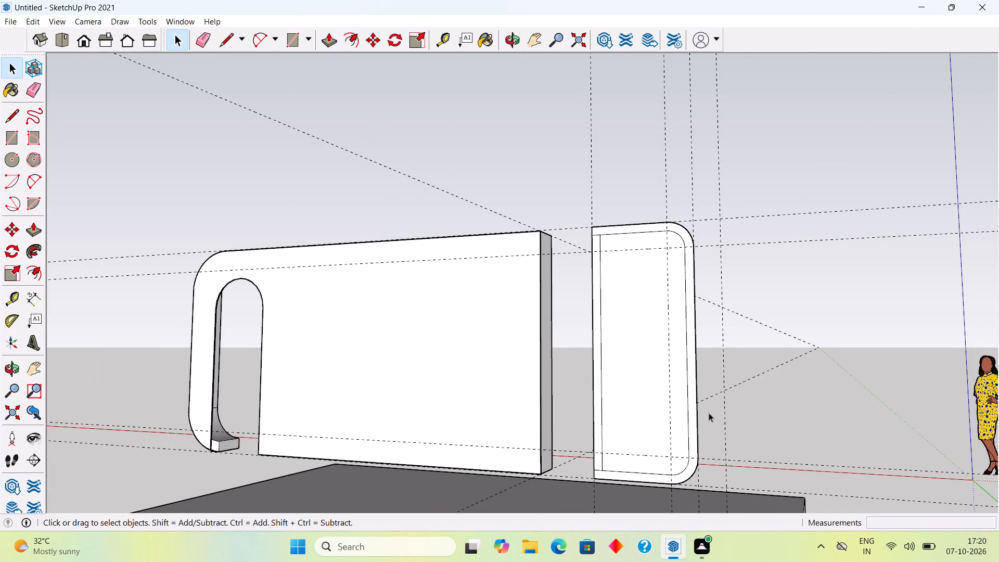
Extrude the C-shaped border strip of the rounded profile 3" toward the front.
middle_click_drag(747, 395, 54, 407)
scroll(50, 404, "down", 2)
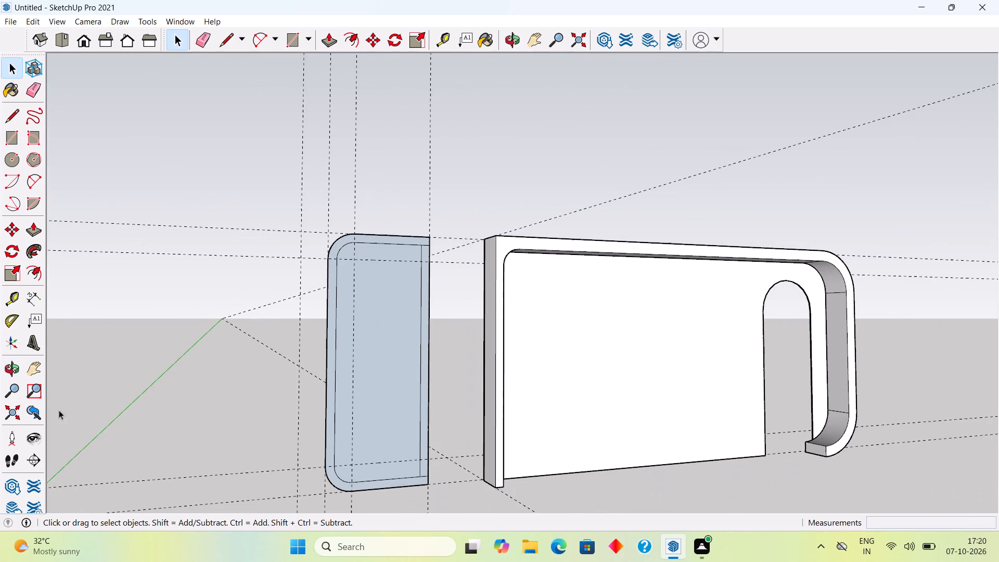
left_click(351, 485)
left_click(367, 483)
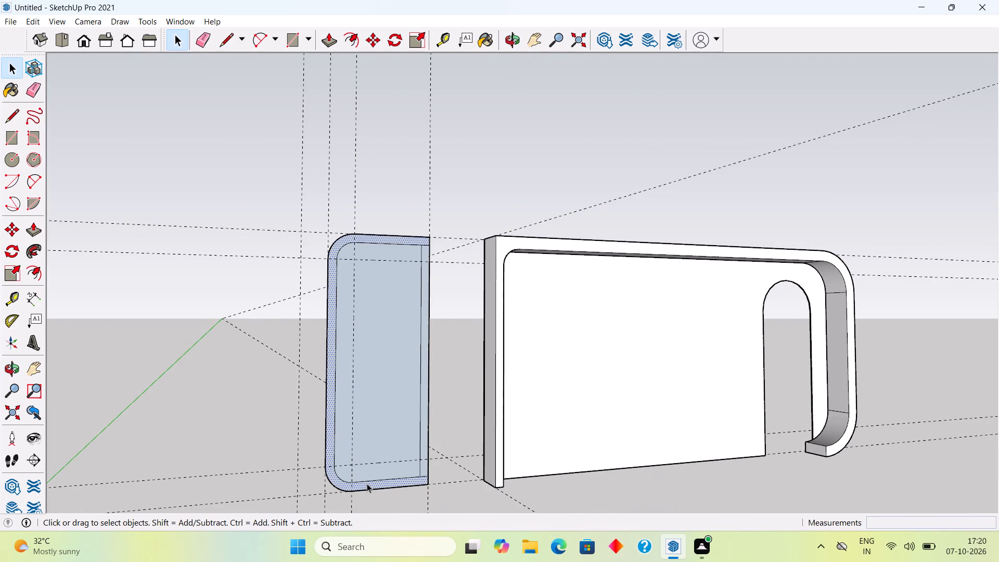
key("p")
left_click(367, 483)
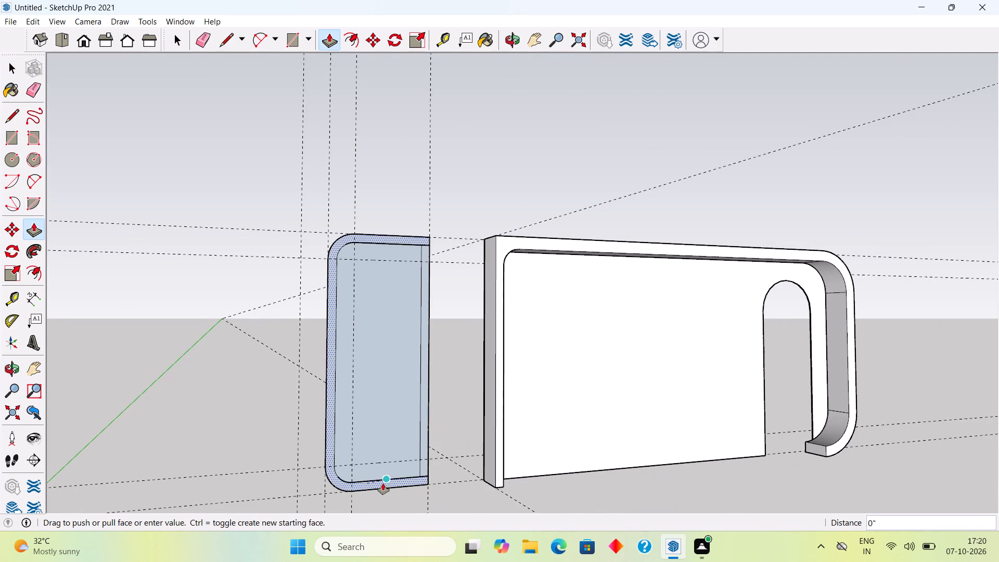
type("3\"")
key("Return")
key("space")
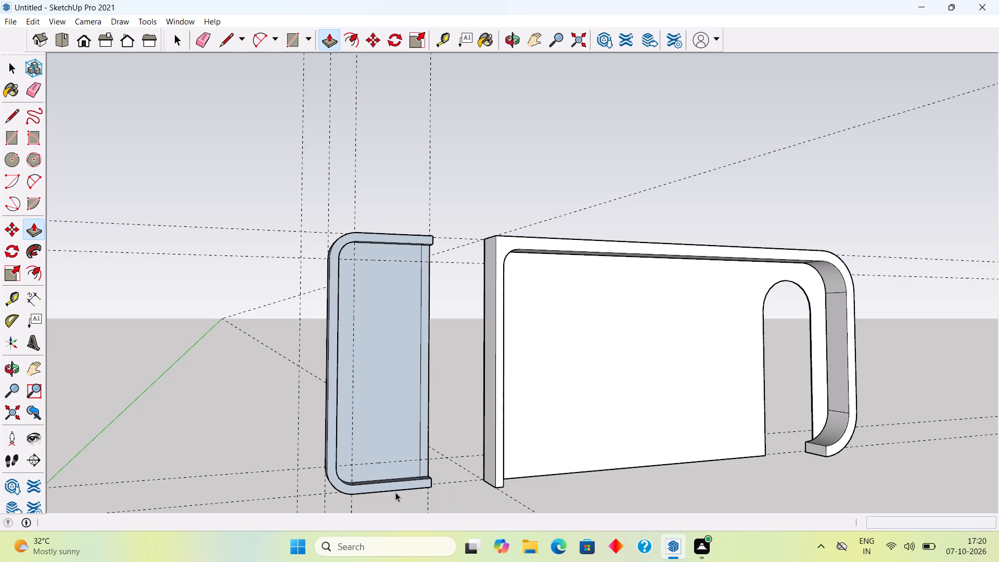
Place a guide 9" toward the front, parallel to the back edge of the frame's top.
scroll(389, 480, "down", 1)
middle_click_drag(389, 457, 598, 508)
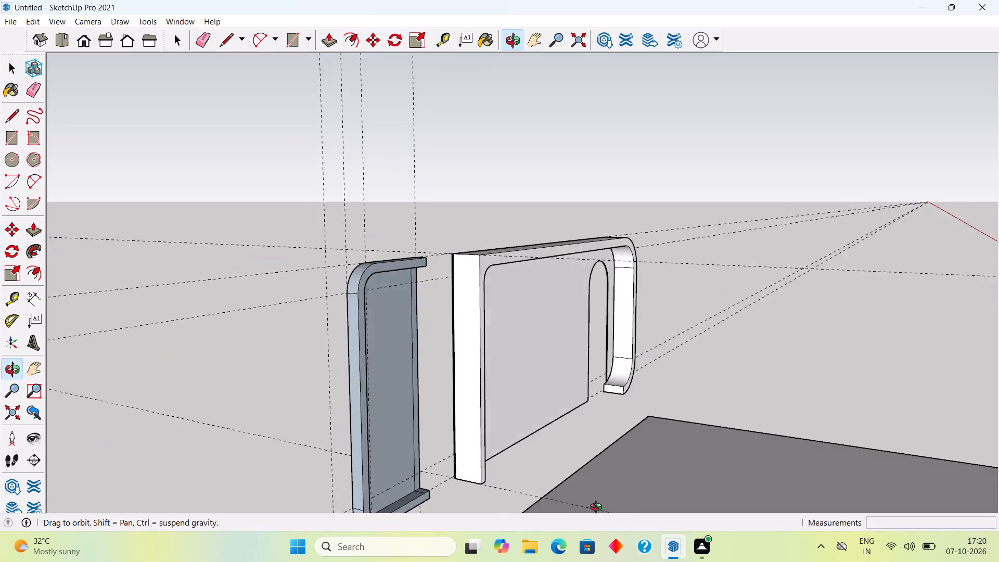
middle_click_drag(598, 508, 875, 561)
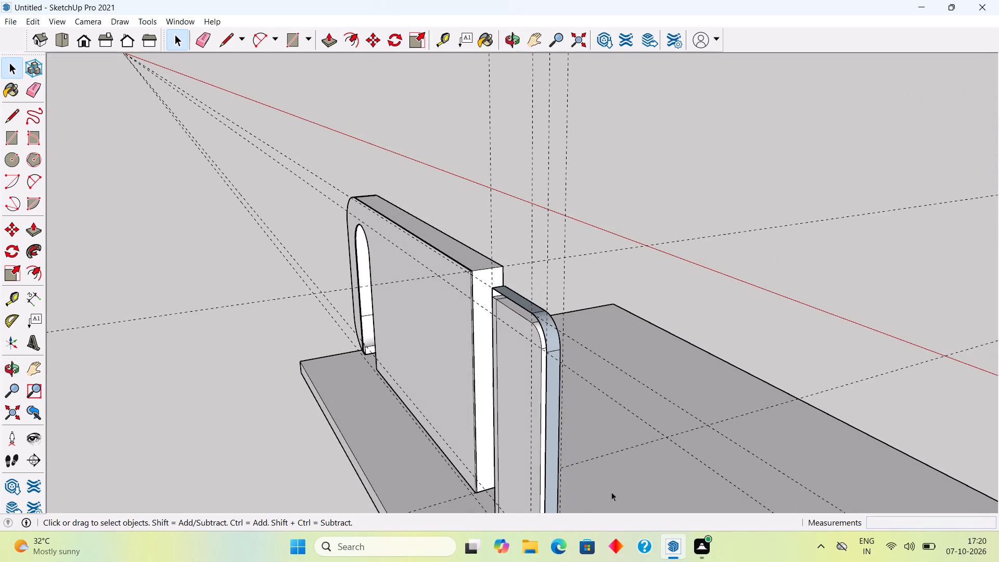
middle_click_drag(470, 361, 511, 519)
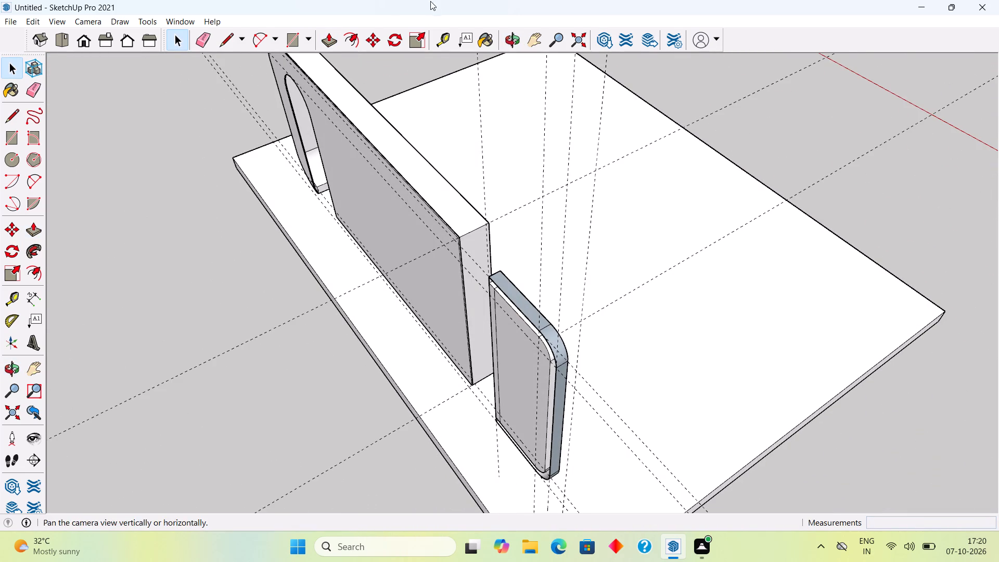
middle_click_drag(416, 134, 421, 269)
scroll(441, 198, "up", 6)
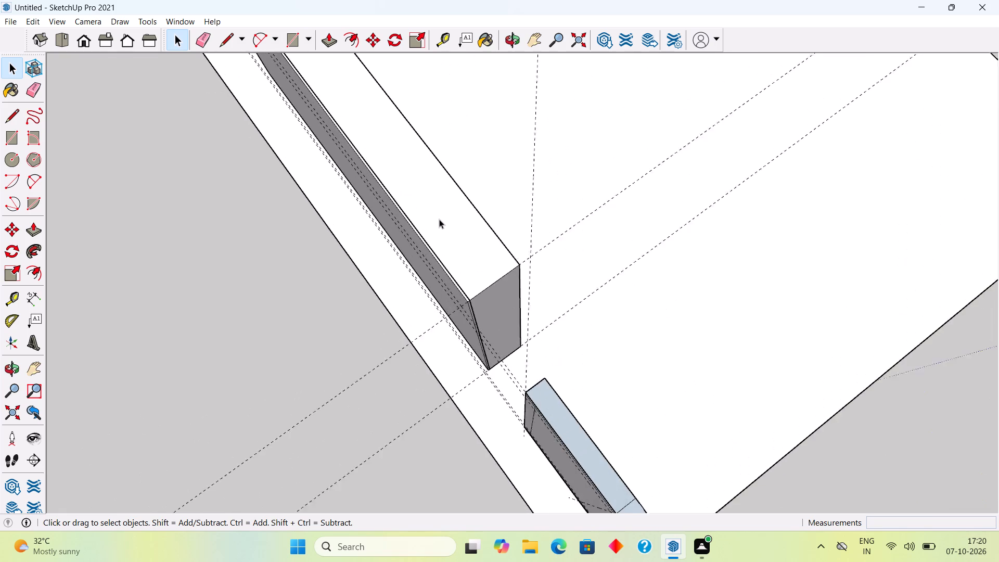
scroll(439, 219, "up", 8)
scroll(427, 280, "up", 4)
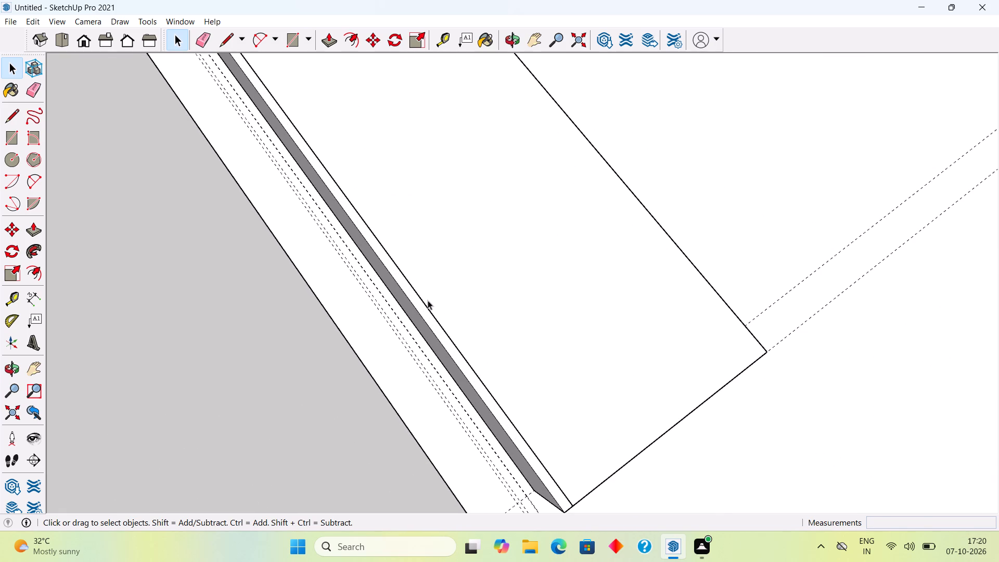
scroll(426, 283, "down", 3)
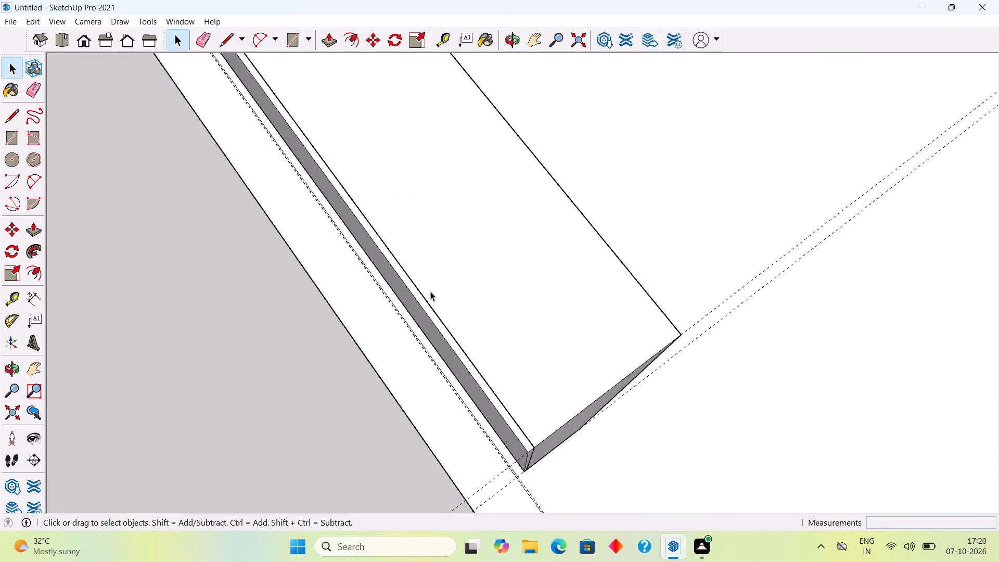
key("t")
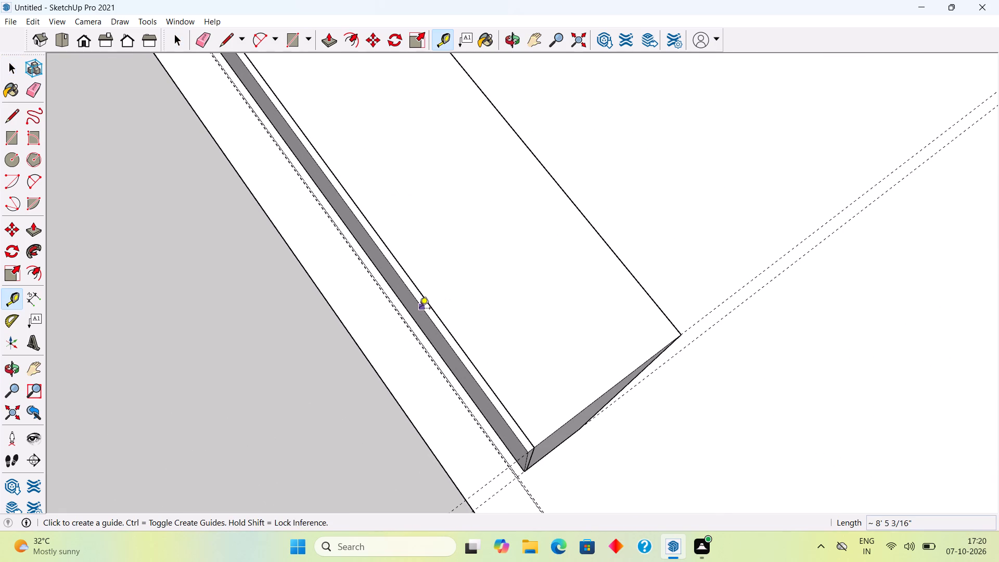
left_click(419, 309)
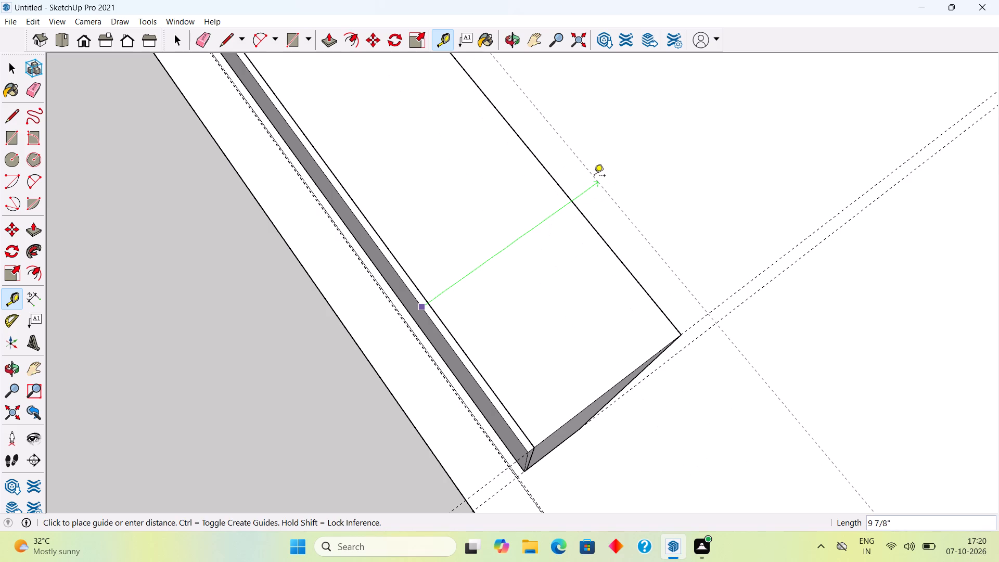
type("9\"")
key("Return")
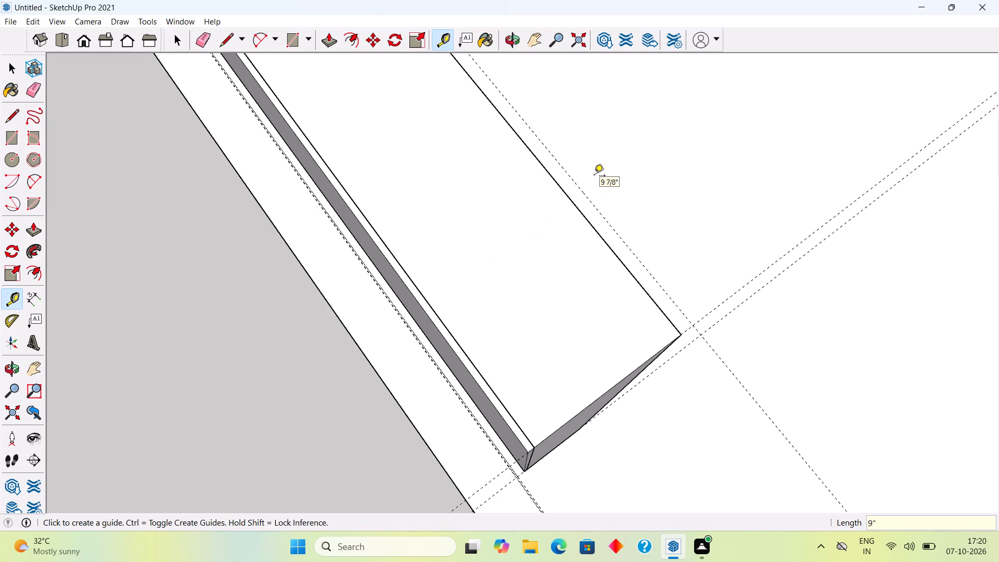
key("space")
Inside the frame group, pull the frame's front face out about 11/16" to the 9" guide, and close the group.
scroll(594, 176, "down", 4)
middle_click_drag(576, 221, 352, 247)
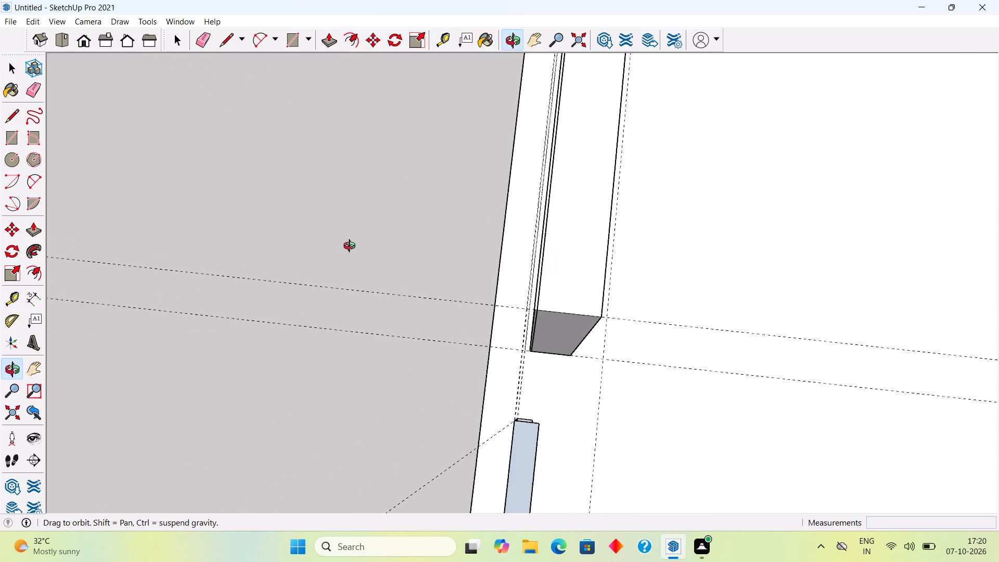
middle_click_drag(352, 247, 288, 216)
middle_click_drag(592, 333, 667, 326)
scroll(567, 322, "up", 5)
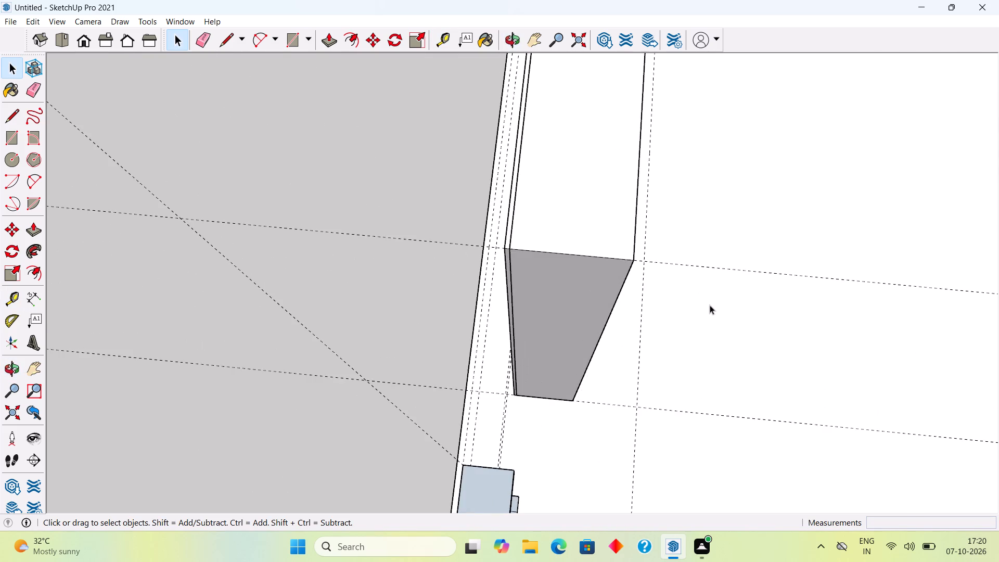
scroll(710, 305, "up", 4)
scroll(667, 293, "down", 2)
triple_click(495, 237)
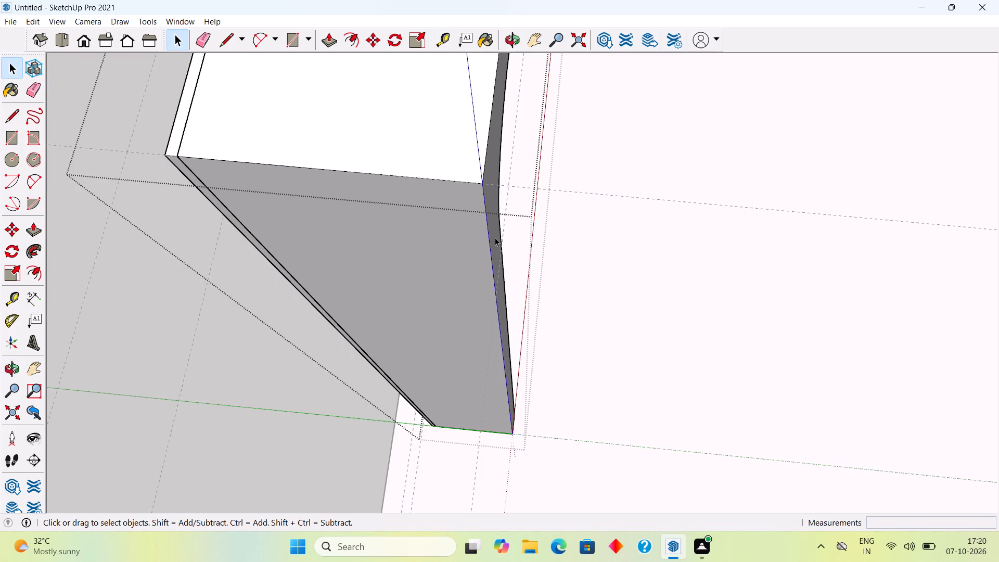
left_click(495, 237)
left_click(495, 237)
left_click(495, 237)
double_click(495, 237)
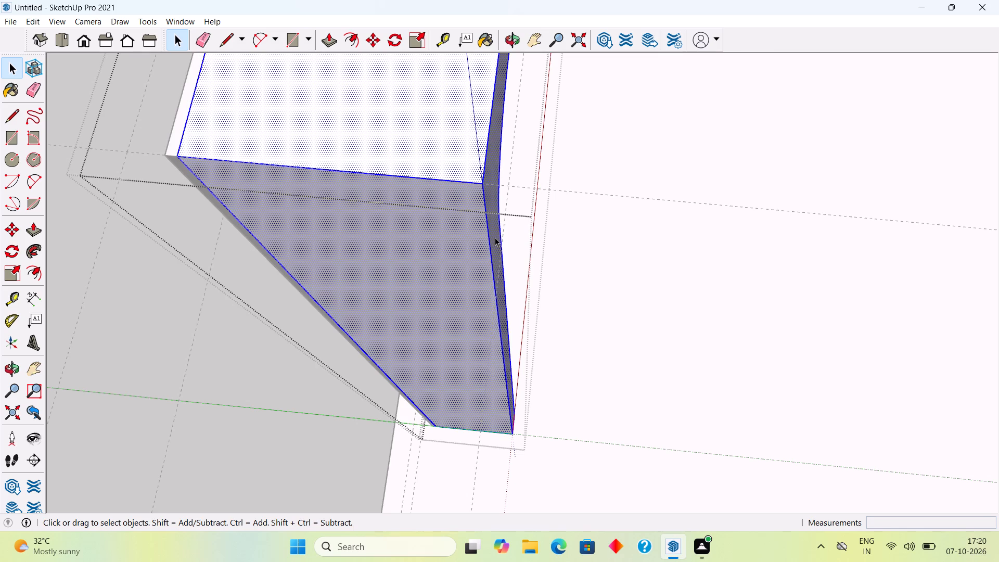
scroll(495, 237, "up", 5)
left_click(490, 217)
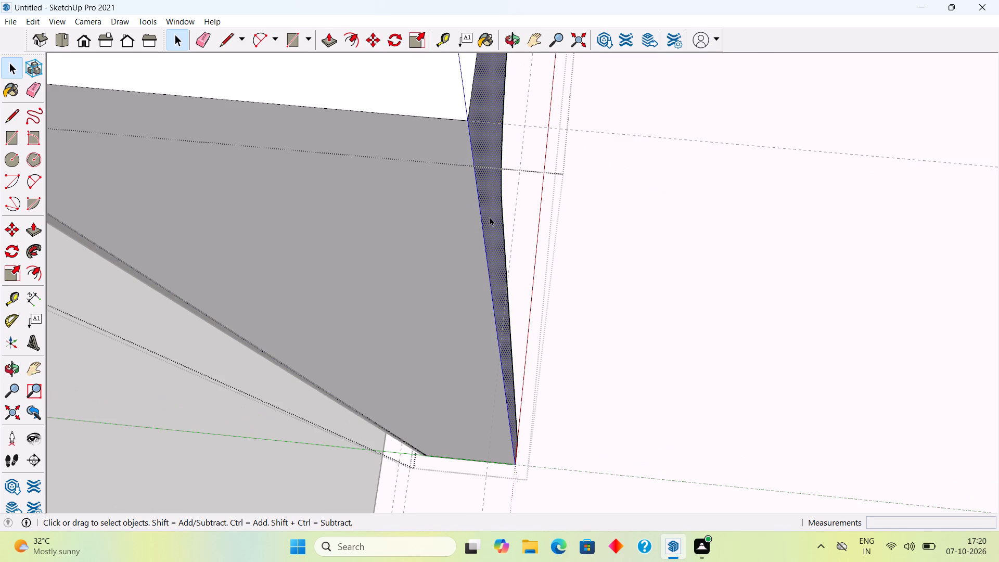
middle_click_drag(490, 217, 529, 308)
scroll(529, 308, "down", 4)
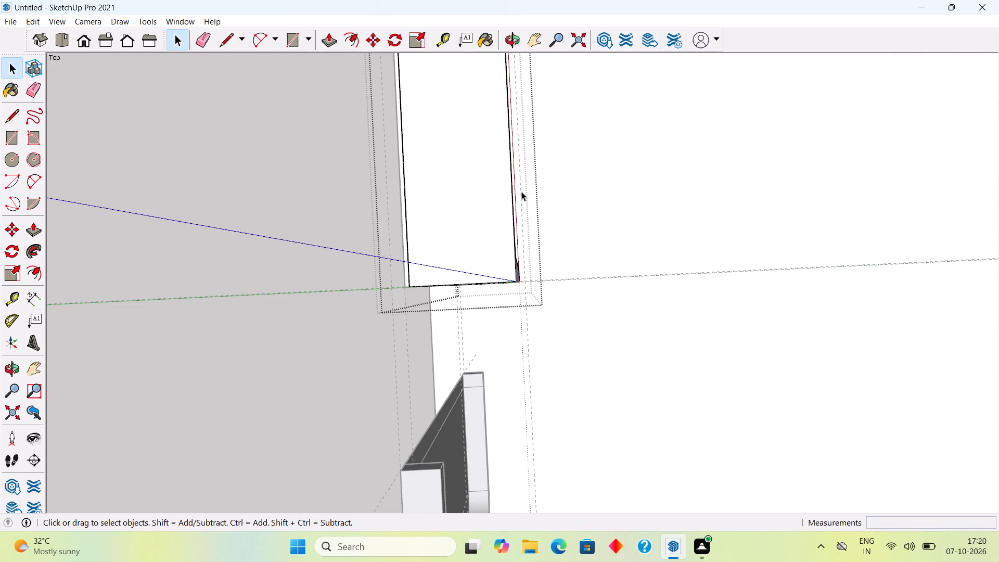
scroll(509, 210, "up", 8)
middle_click_drag(519, 220, 570, 257)
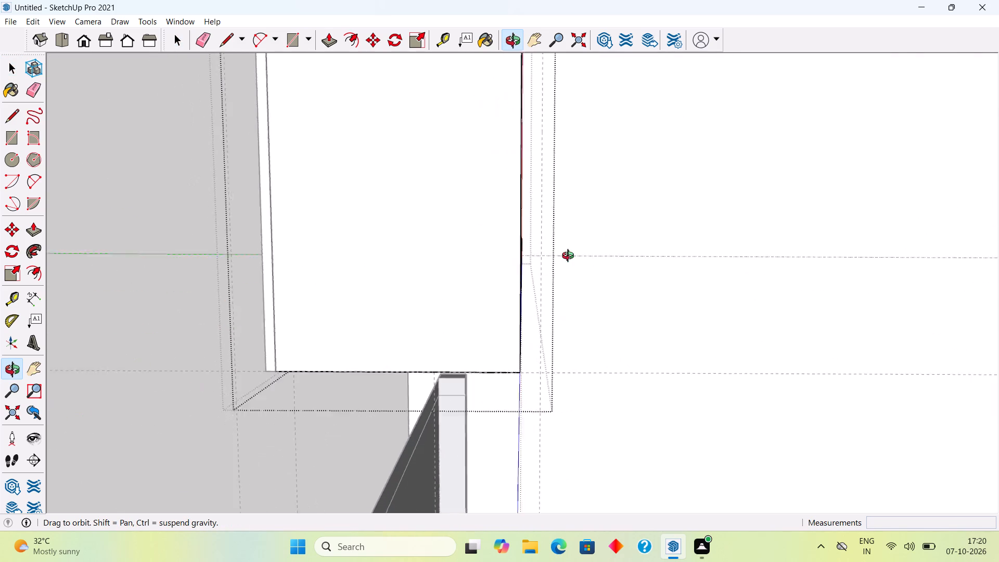
middle_click_drag(570, 257, 579, 260)
middle_click_drag(524, 302, 373, 258)
scroll(441, 256, "down", 3)
scroll(543, 190, "up", 4)
scroll(536, 194, "down", 1)
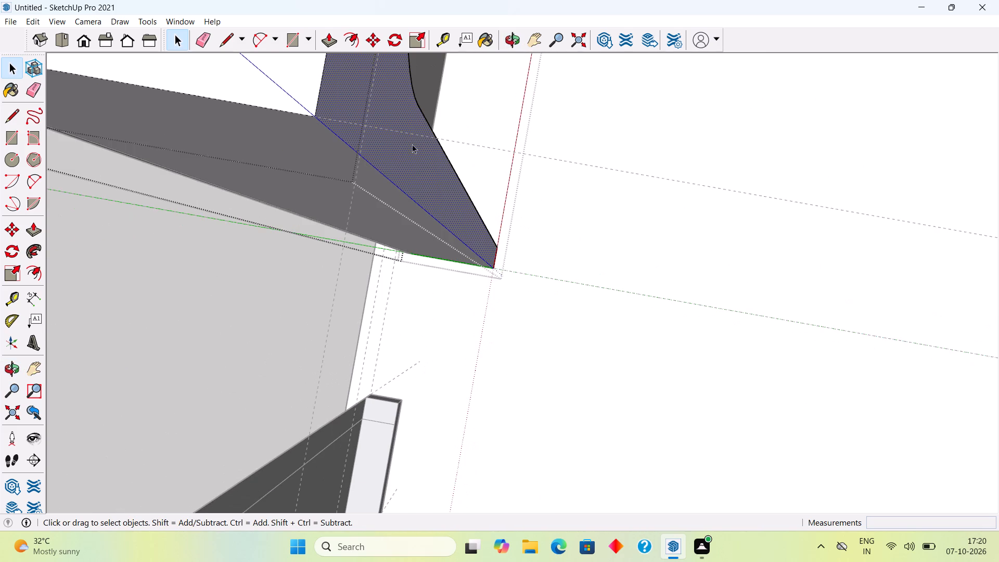
key("p")
left_click(375, 109)
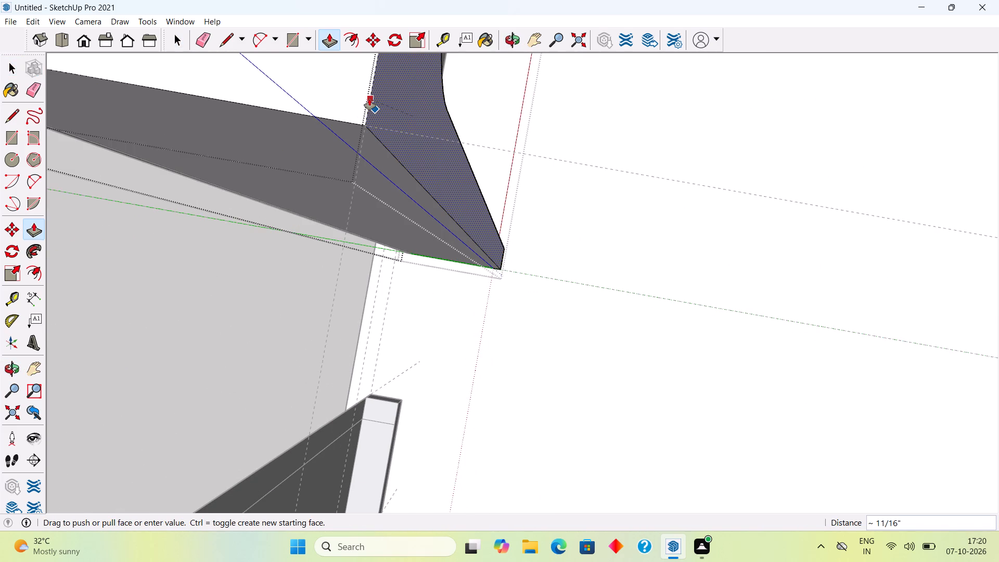
left_click(369, 119)
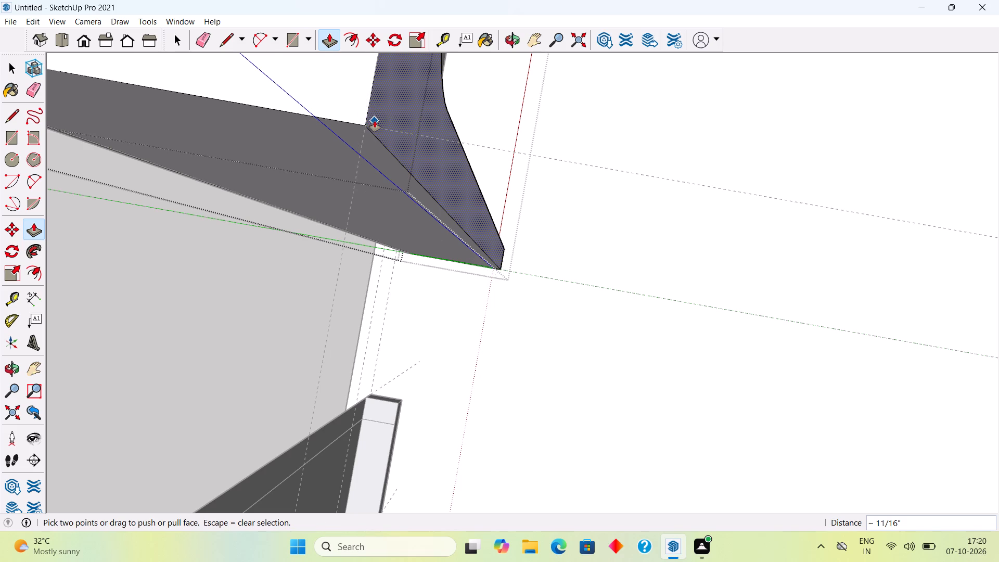
key("space")
scroll(427, 240, "down", 6)
middle_click_drag(406, 219, 584, 215)
scroll(584, 215, "down", 4)
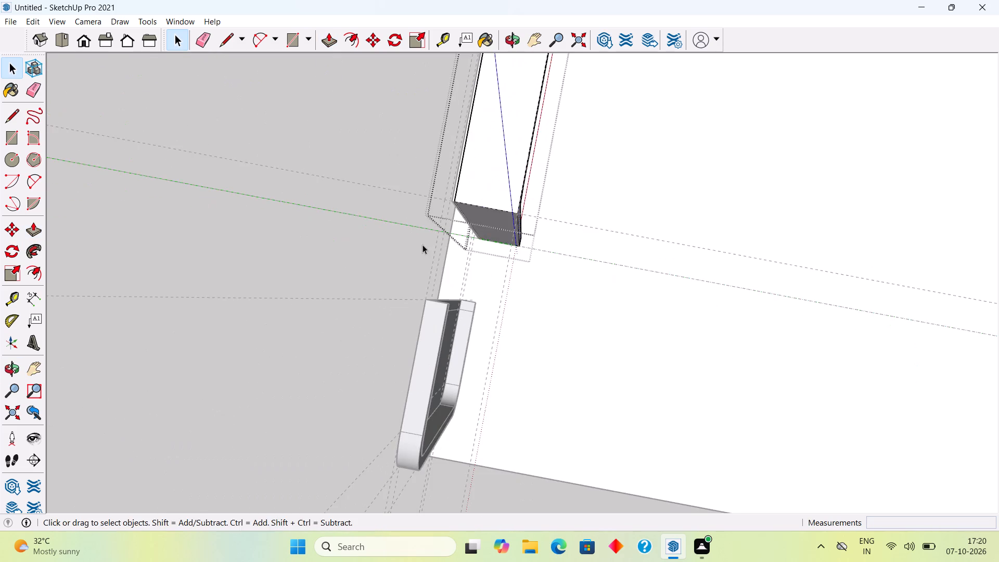
middle_click_drag(418, 246, 608, 295)
left_click(318, 219)
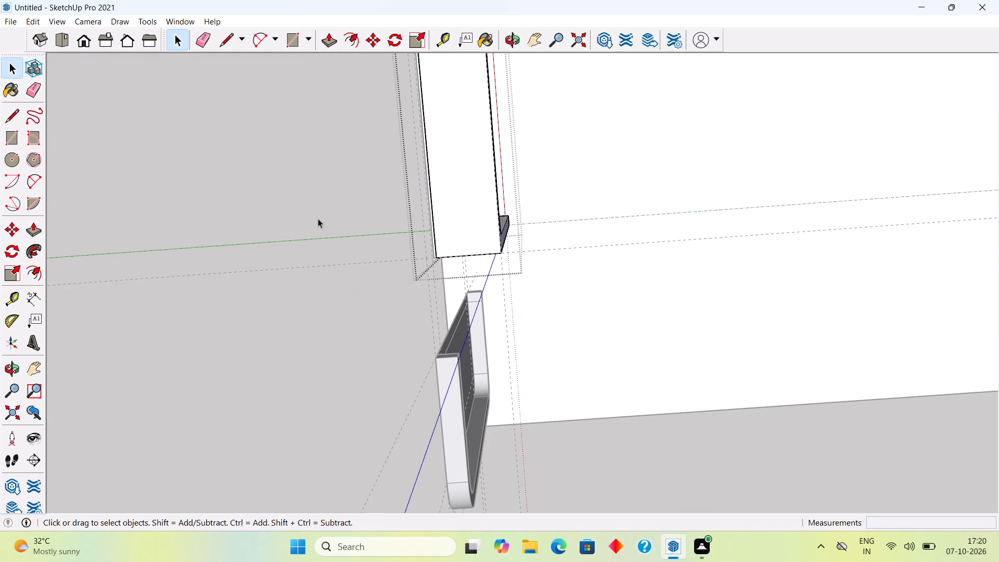
left_click(306, 178)
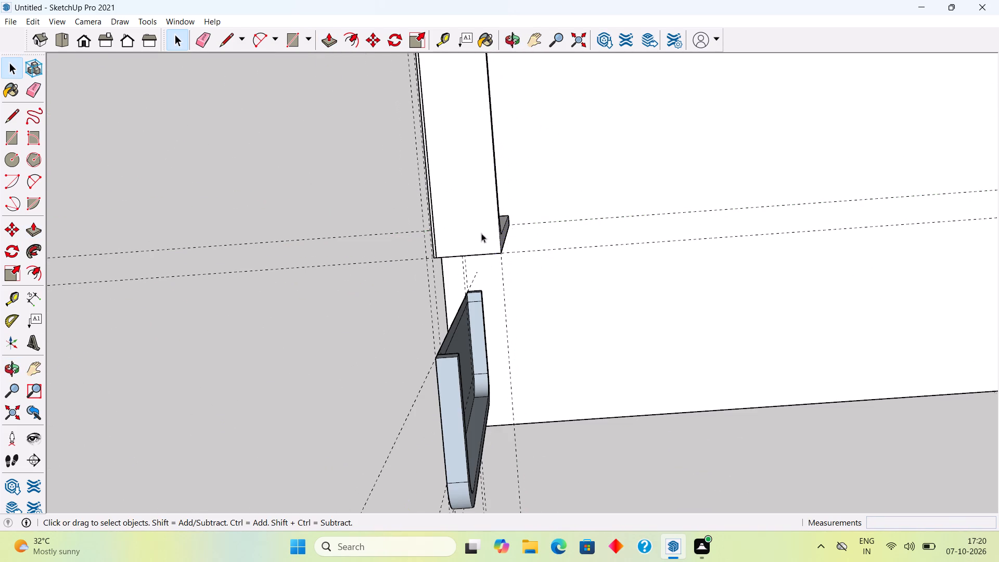
Measure the depth of the frame's top between its back and front edges.
scroll(451, 234, "up", 10)
key("t")
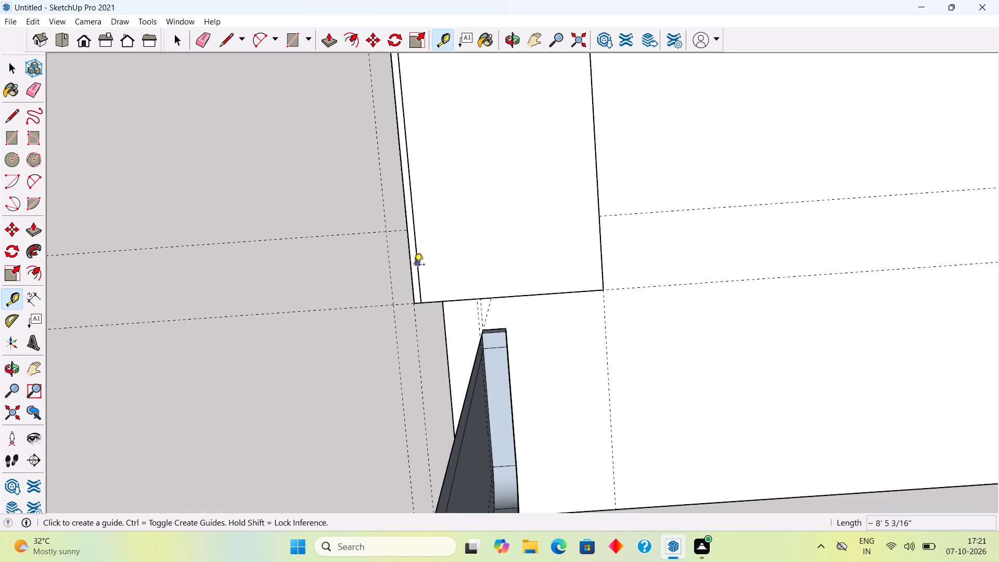
left_click(411, 271)
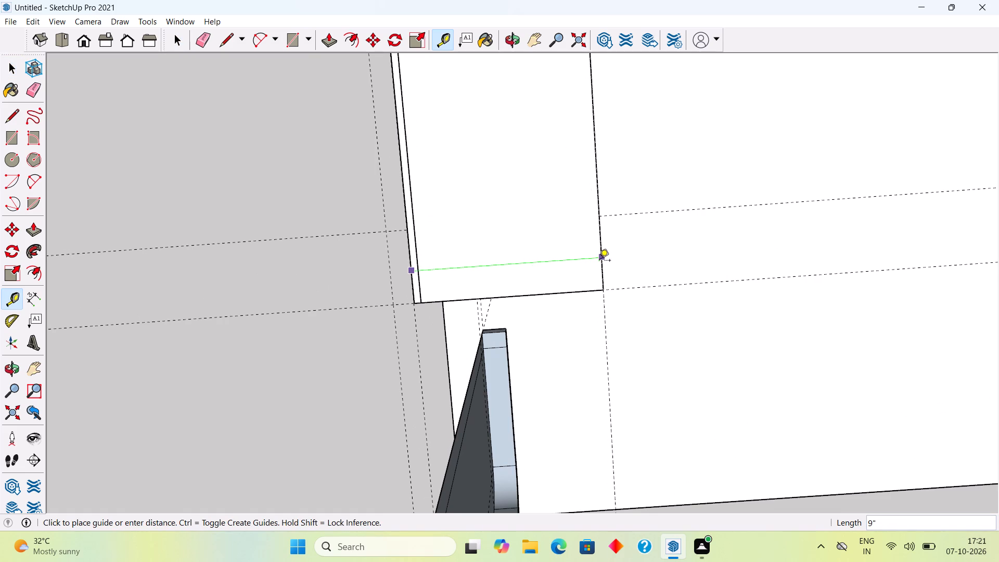
key("space")
Select all connected geometry of the extruded C-shaped border and its panel, and make it a group.
scroll(518, 304, "down", 9)
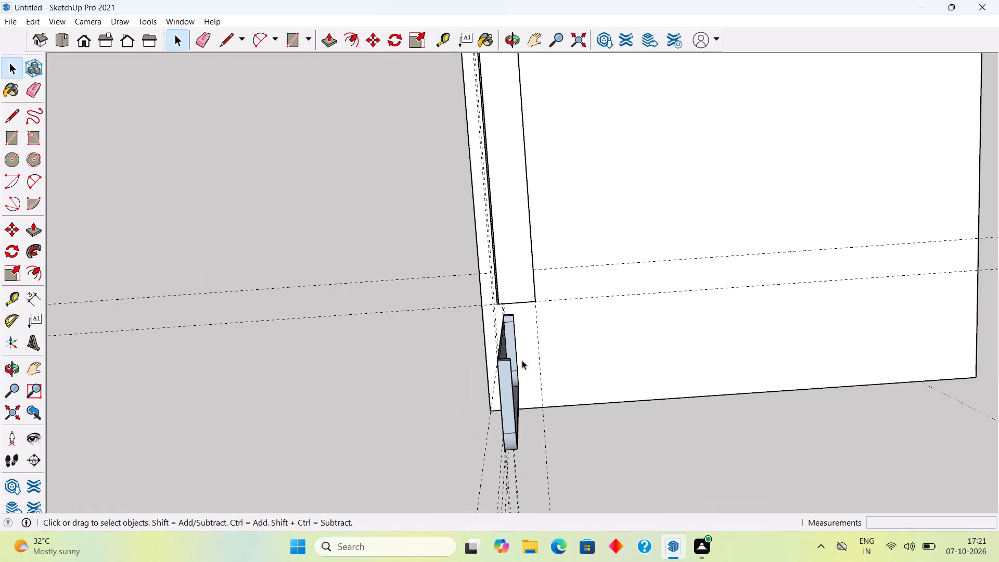
middle_click_drag(527, 362, 480, 219)
scroll(502, 340, "up", 5)
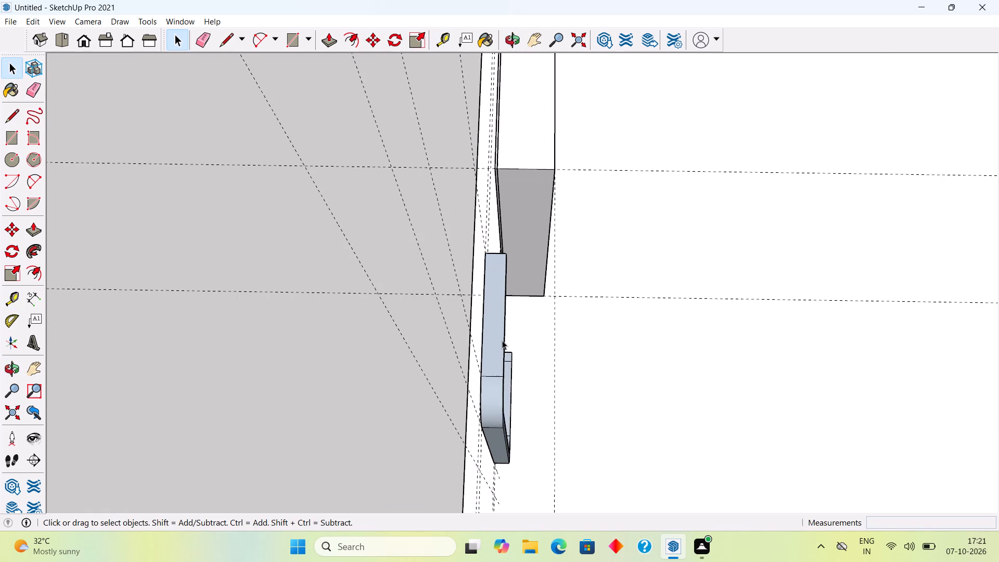
middle_click_drag(528, 357, 277, 305)
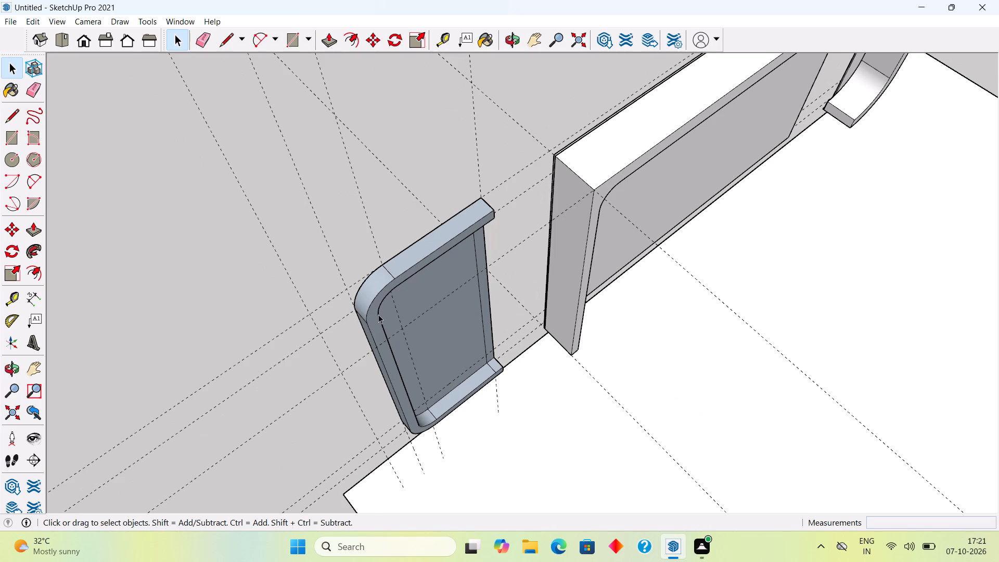
triple_click(375, 320)
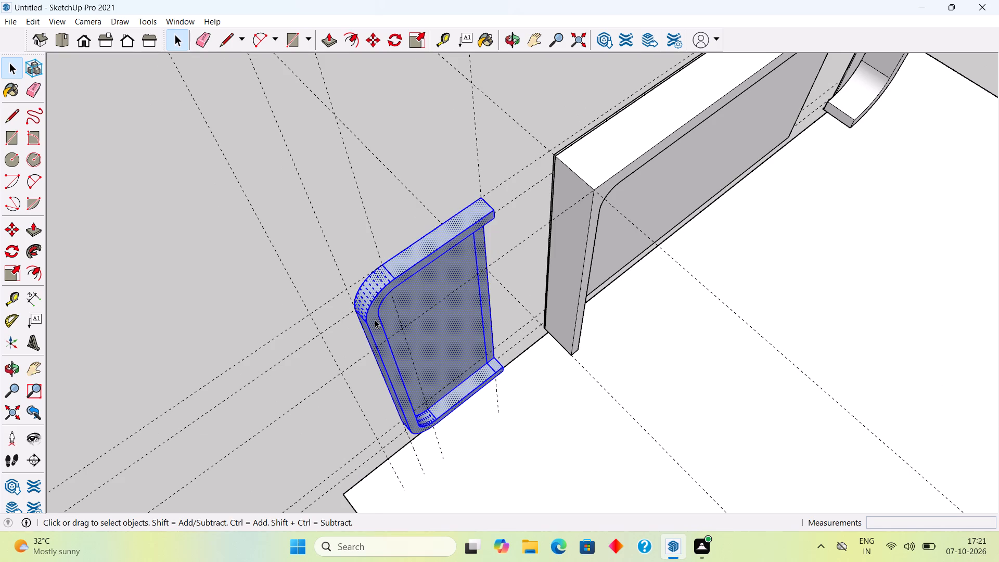
right_click(375, 320)
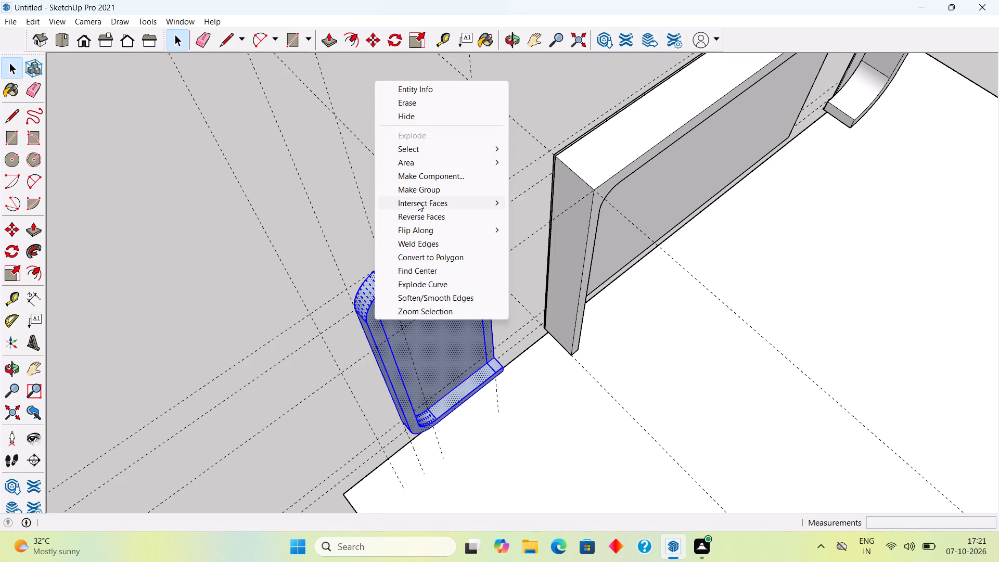
left_click(419, 190)
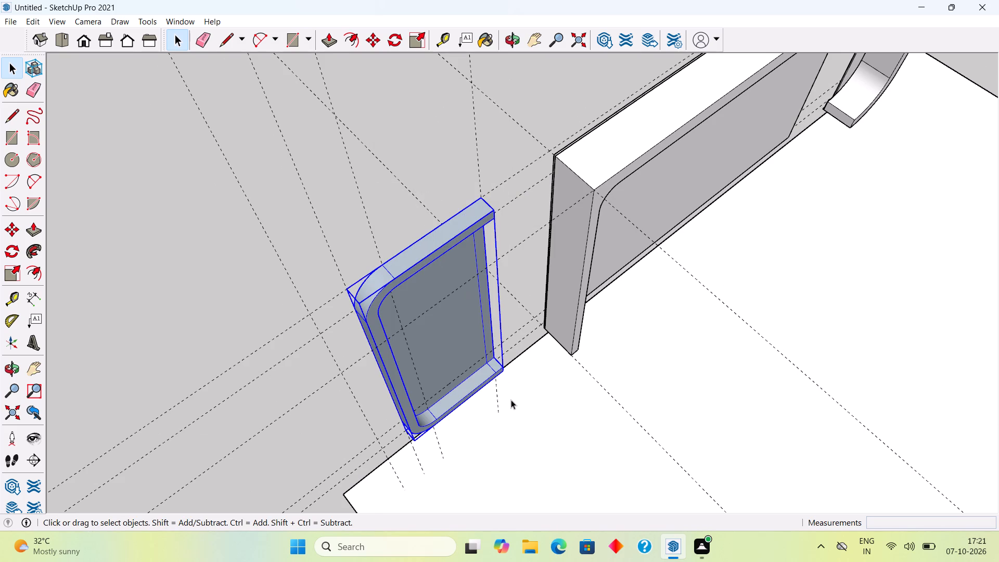
Delete all guides from the model.
middle_click_drag(406, 244, 618, 260)
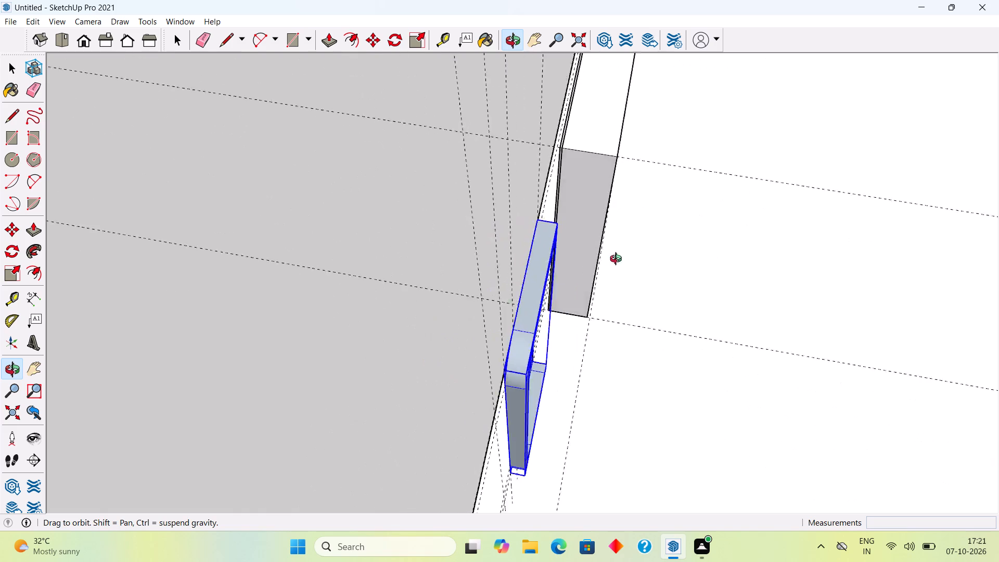
middle_click_drag(618, 260, 714, 258)
scroll(543, 159, "down", 4)
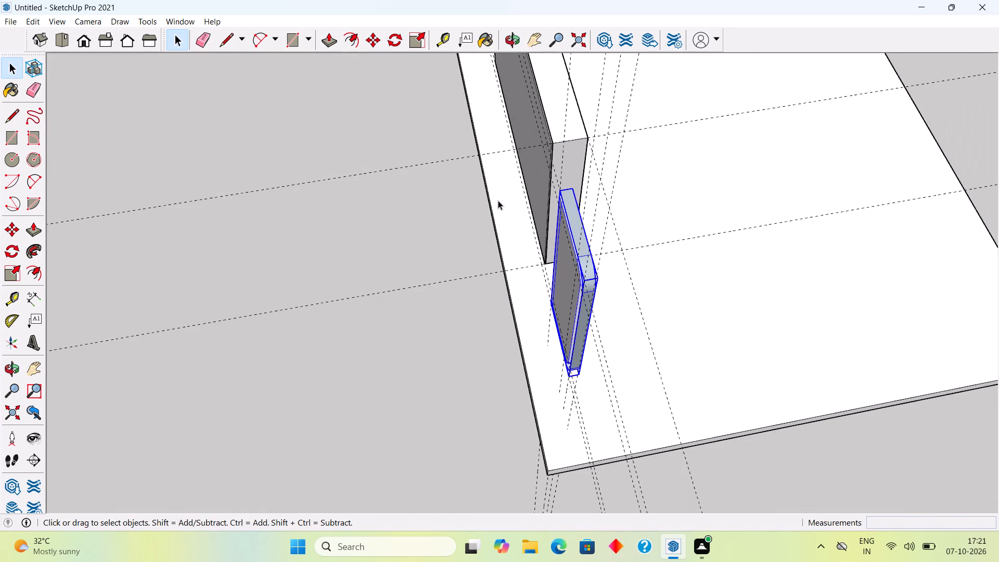
scroll(553, 267, "up", 6)
scroll(604, 282, "up", 3)
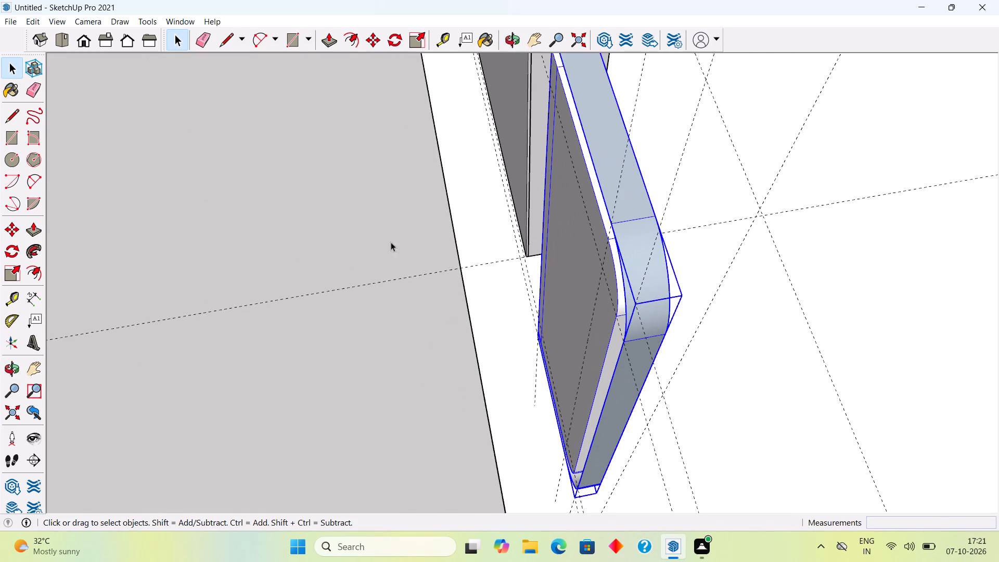
left_click(375, 234)
middle_click_drag(612, 245, 596, 258)
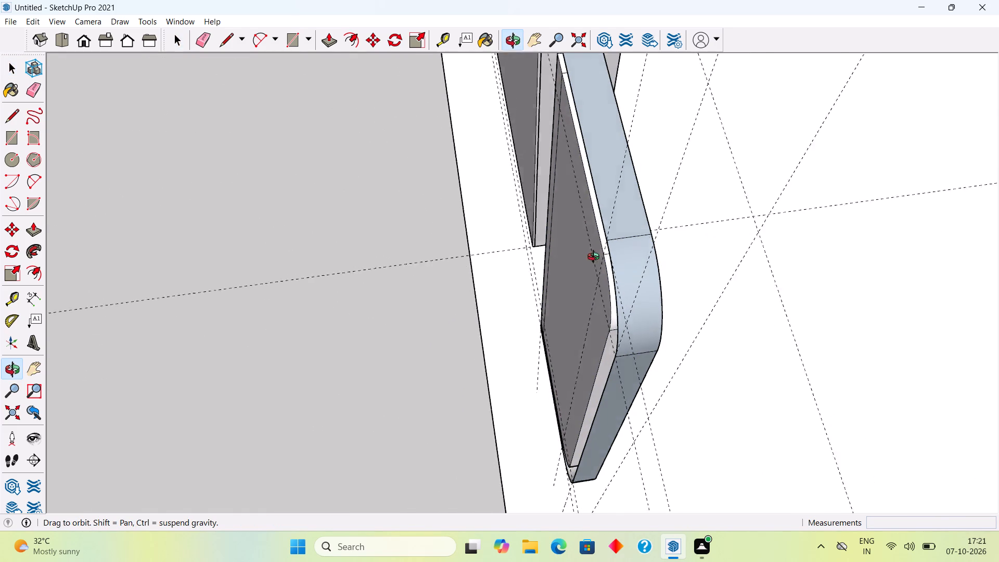
middle_click_drag(596, 258, 676, 210)
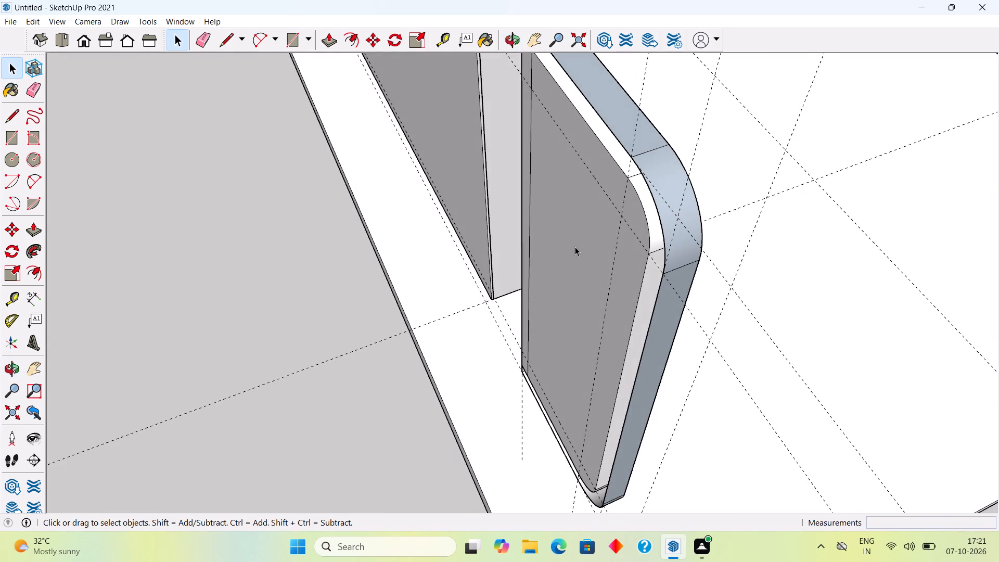
left_click(575, 247)
scroll(575, 247, "down", 4)
scroll(587, 118, "down", 5)
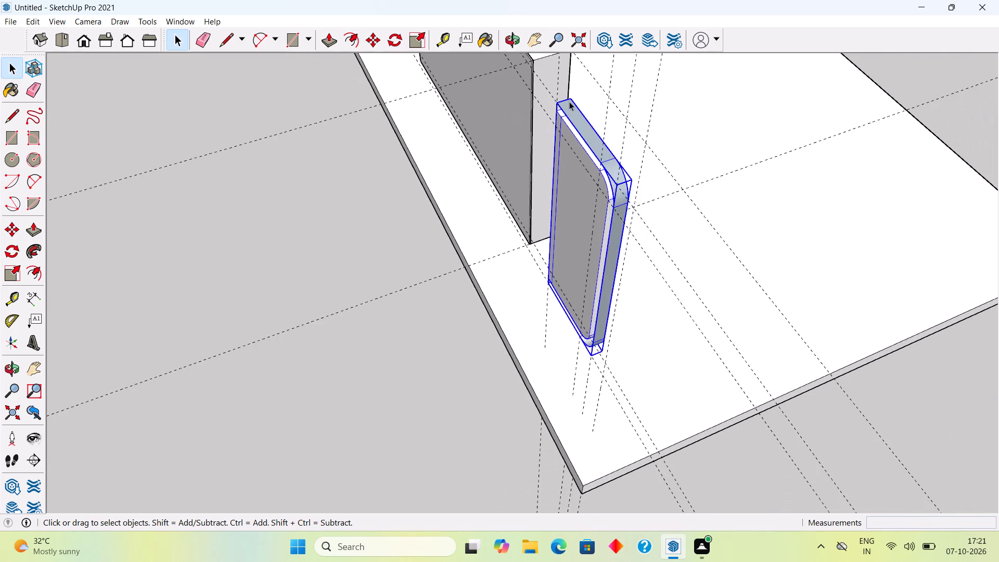
scroll(569, 101, "down", 12)
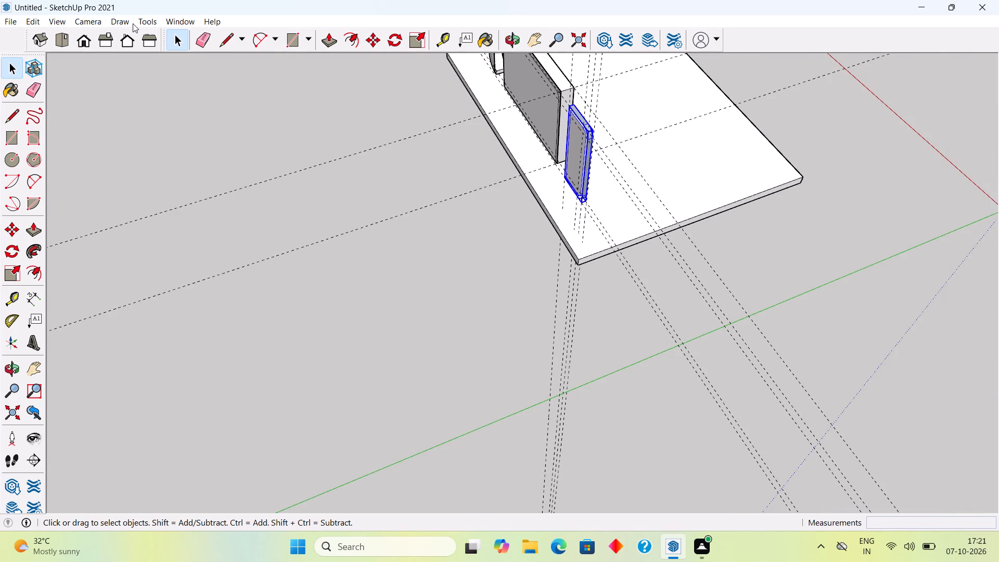
left_click(38, 22)
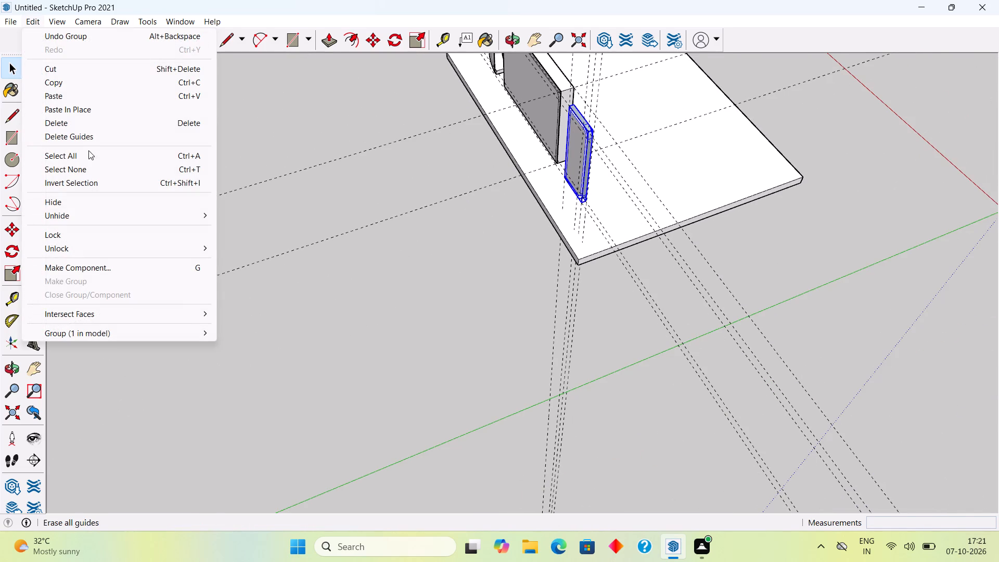
left_click(89, 132)
scroll(582, 111, "down", 4)
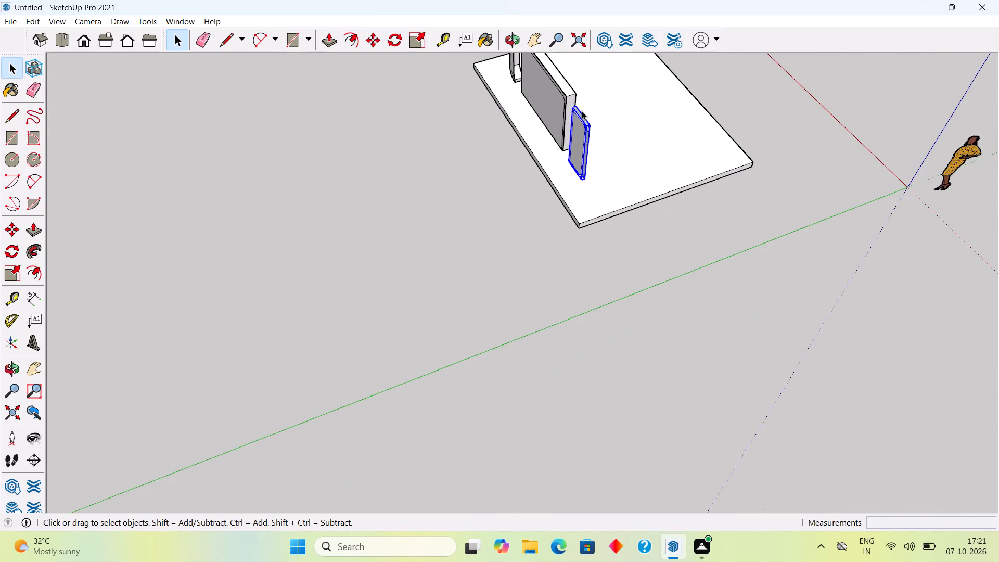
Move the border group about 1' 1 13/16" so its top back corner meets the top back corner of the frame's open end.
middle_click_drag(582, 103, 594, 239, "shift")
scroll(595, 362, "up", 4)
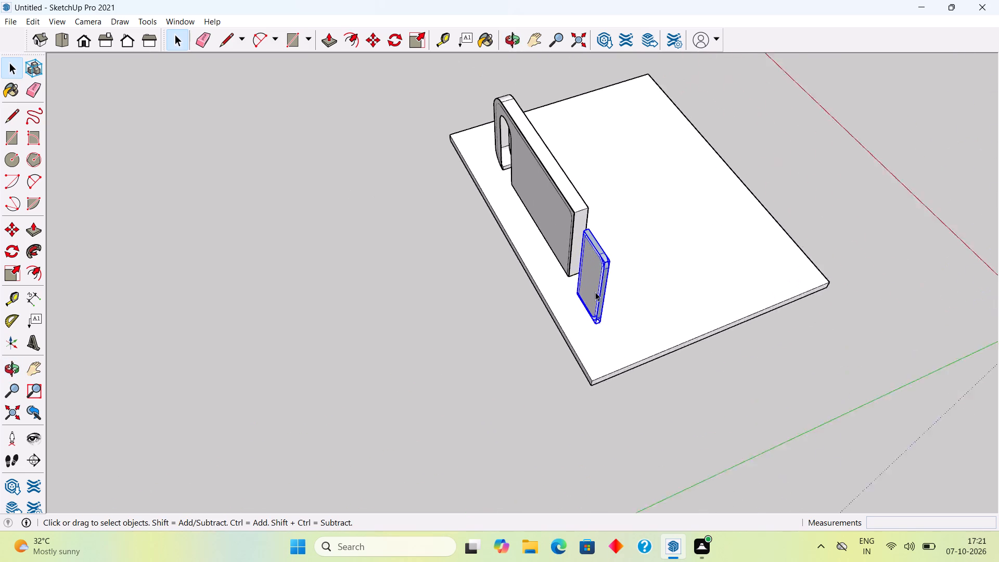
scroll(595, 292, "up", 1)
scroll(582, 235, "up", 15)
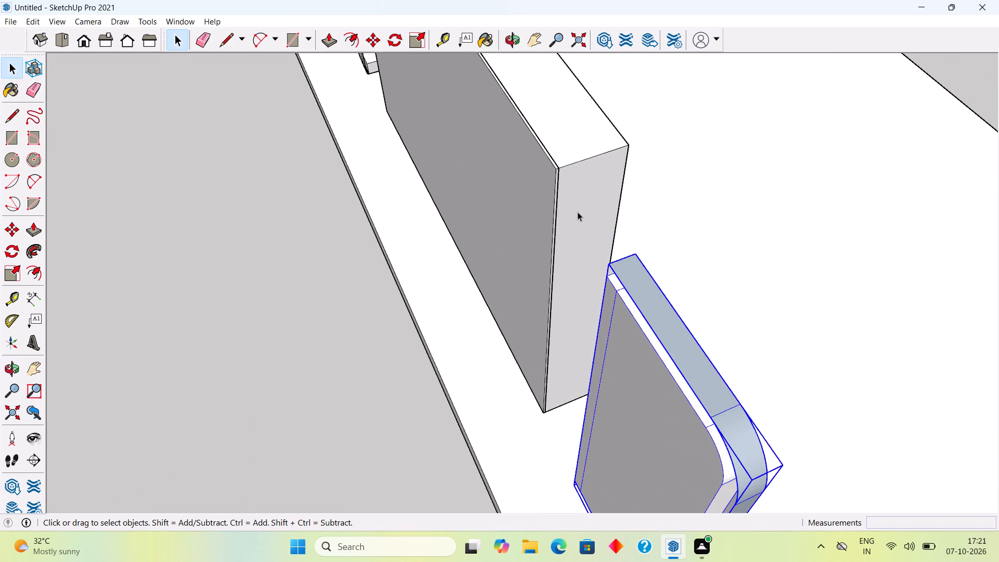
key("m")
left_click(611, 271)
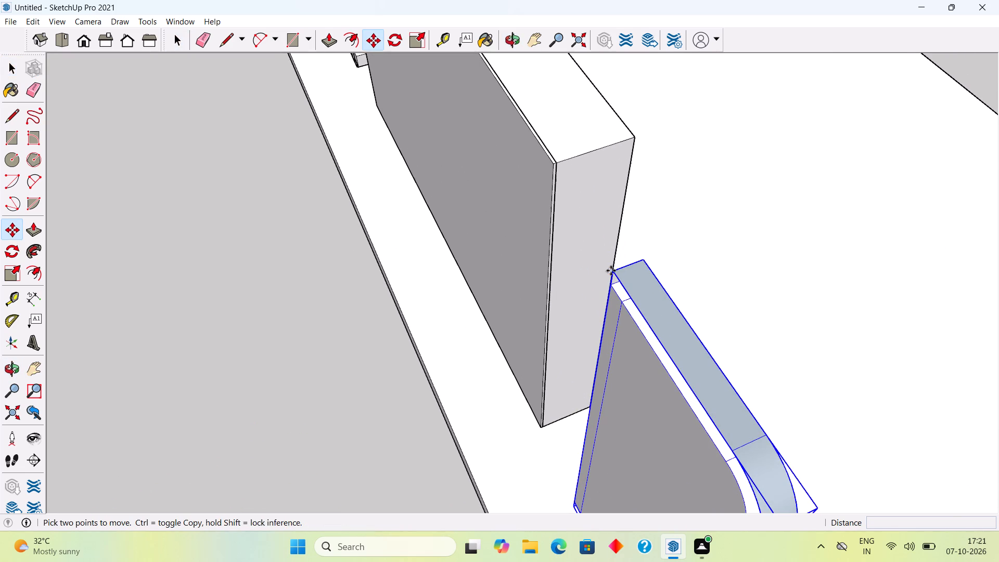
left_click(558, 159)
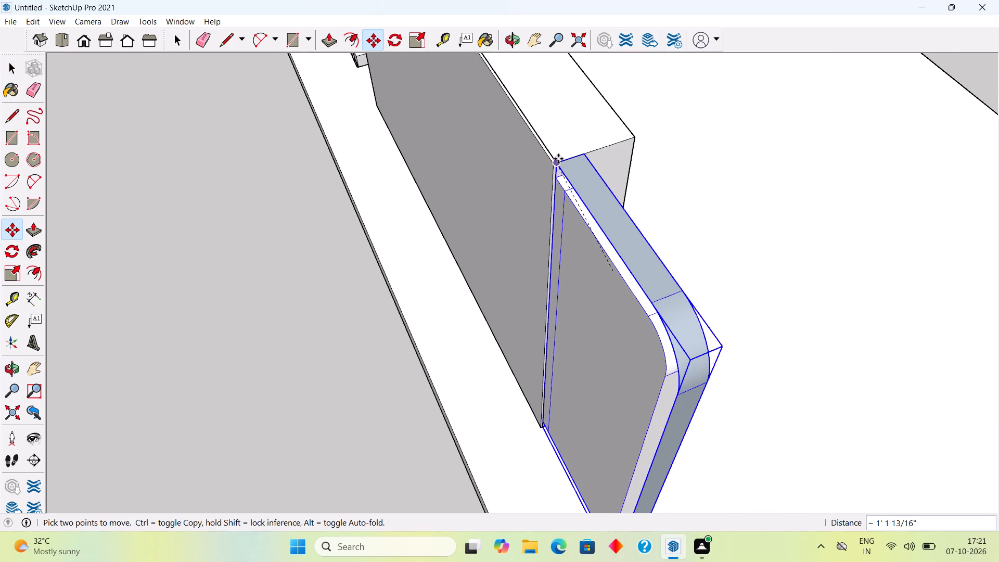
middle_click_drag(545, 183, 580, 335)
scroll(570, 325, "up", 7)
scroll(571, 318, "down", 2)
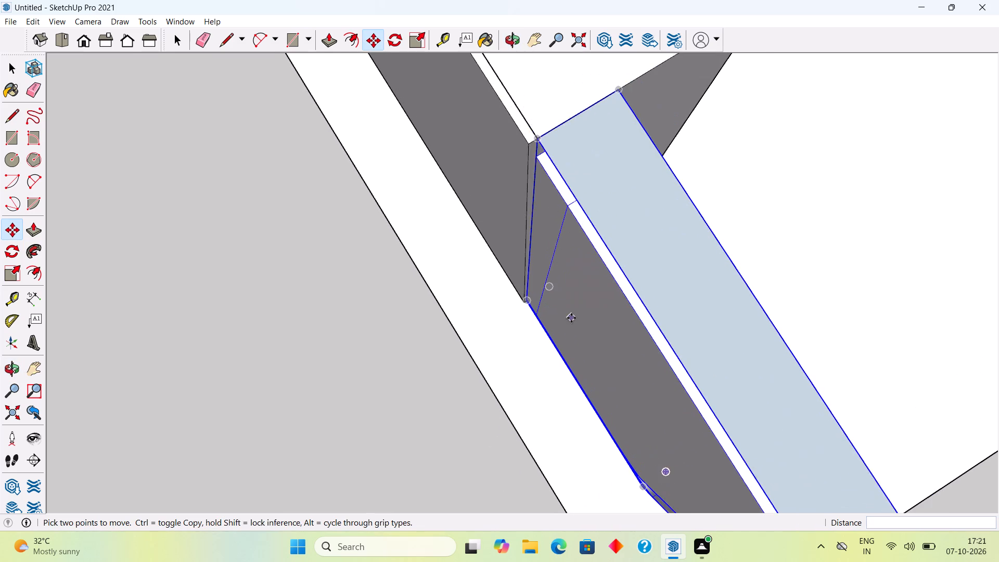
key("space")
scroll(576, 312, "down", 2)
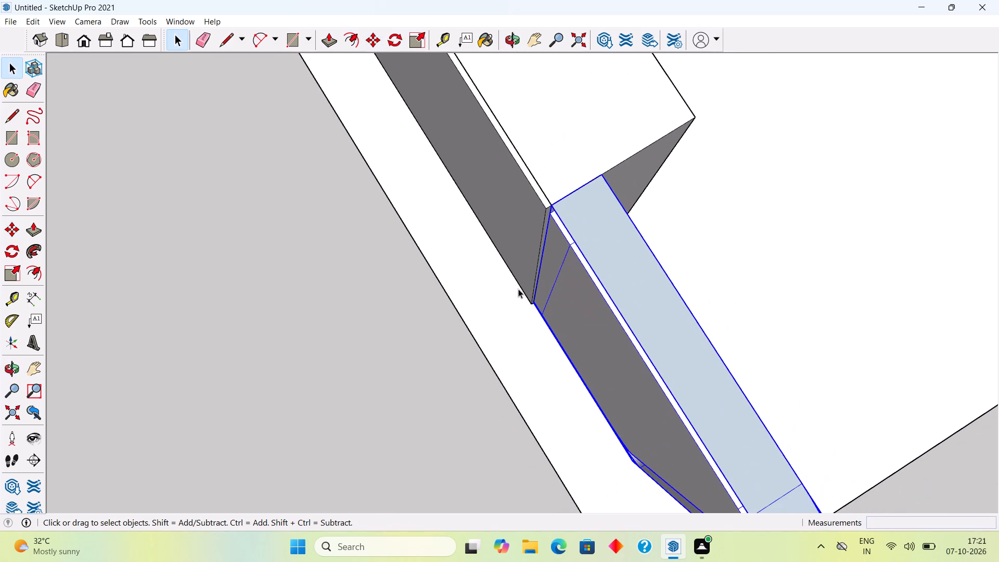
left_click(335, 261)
Examine from several sides how the border group lines up with the end of the frame.
middle_click_drag(579, 265, 424, 401)
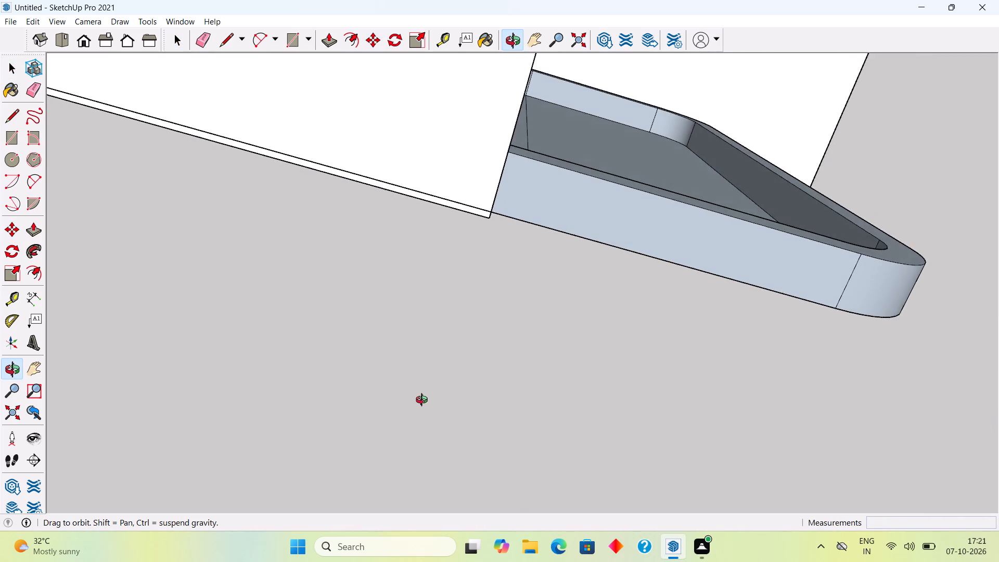
middle_click_drag(424, 401, 427, 414)
scroll(426, 419, "down", 2)
middle_click_drag(457, 427, 427, 325)
scroll(428, 325, "down", 3)
scroll(432, 297, "up", 1)
scroll(432, 297, "down", 6)
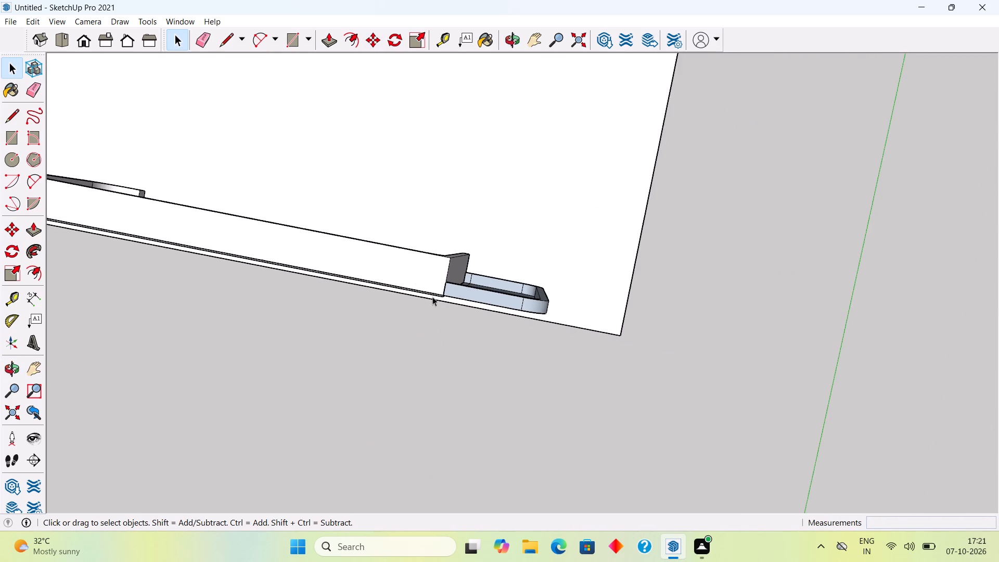
middle_click_drag(415, 344, 495, 120)
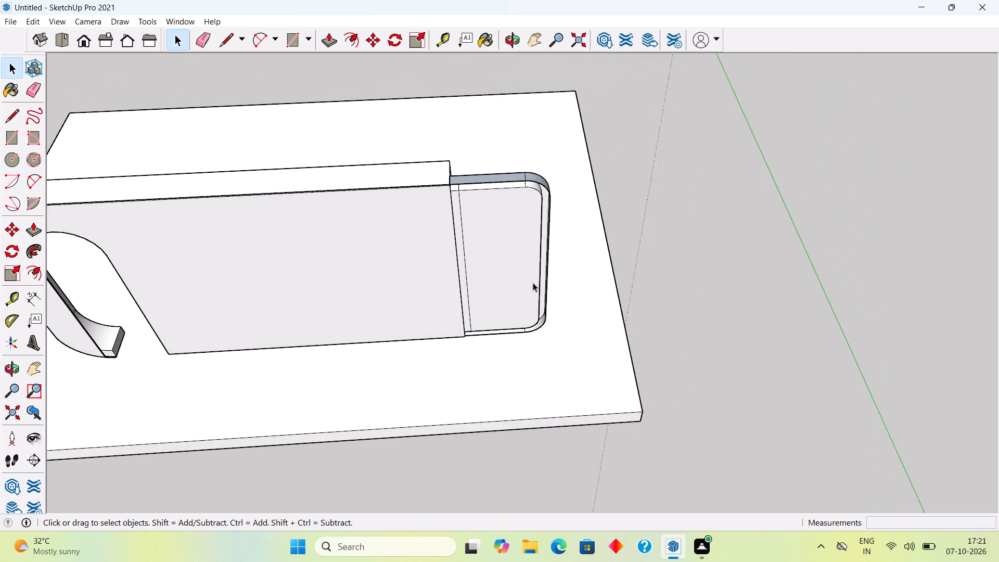
middle_click_drag(520, 266, 552, 150)
scroll(552, 151, "up", 2)
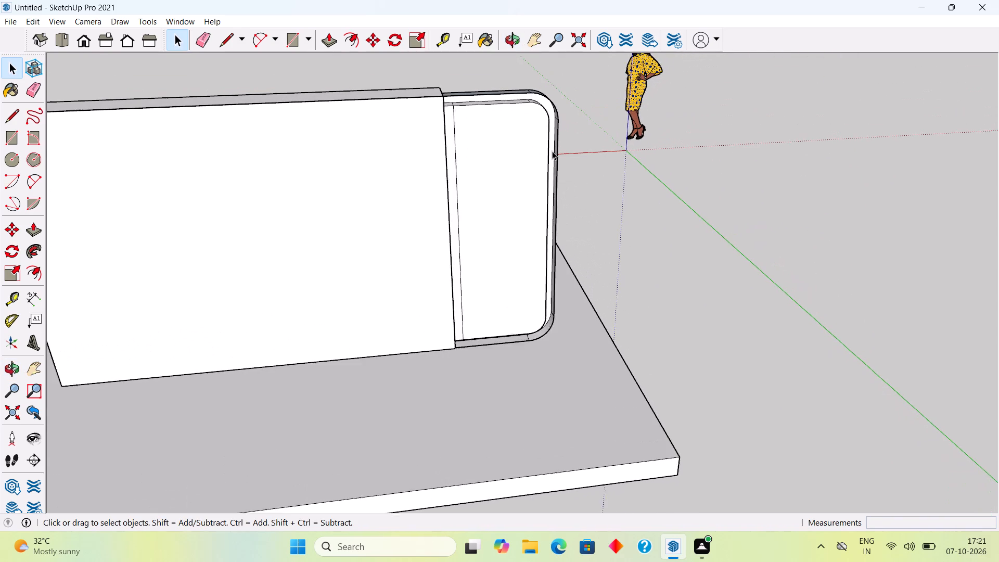
scroll(552, 151, "up", 2)
scroll(553, 151, "down", 3)
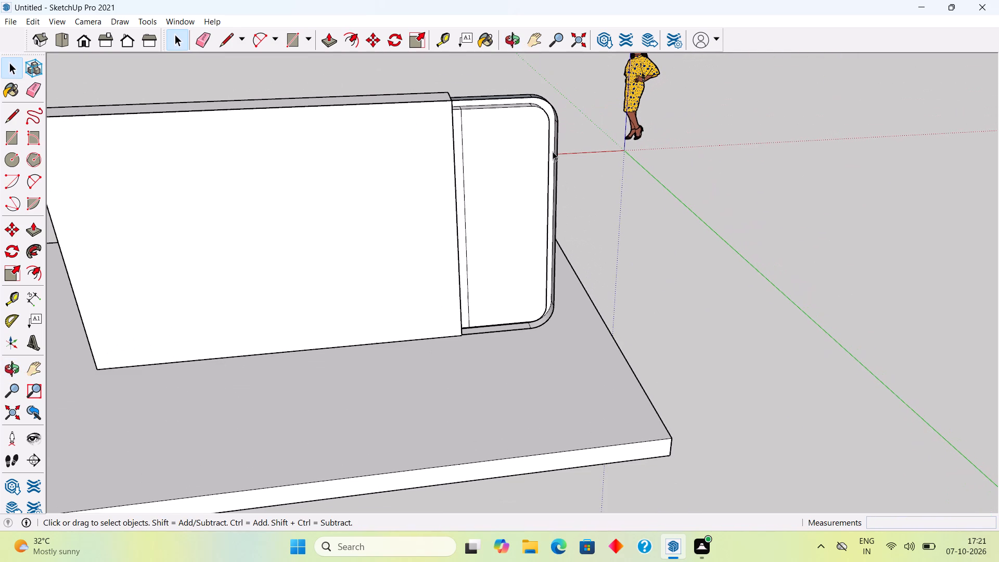
middle_click_drag(548, 156, 321, 154)
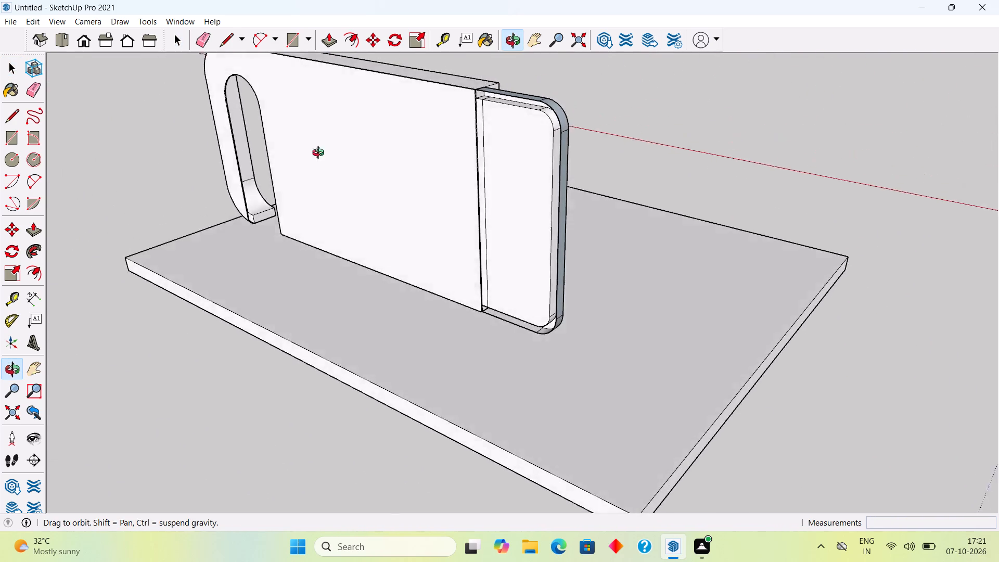
middle_click_drag(321, 154, 492, 138)
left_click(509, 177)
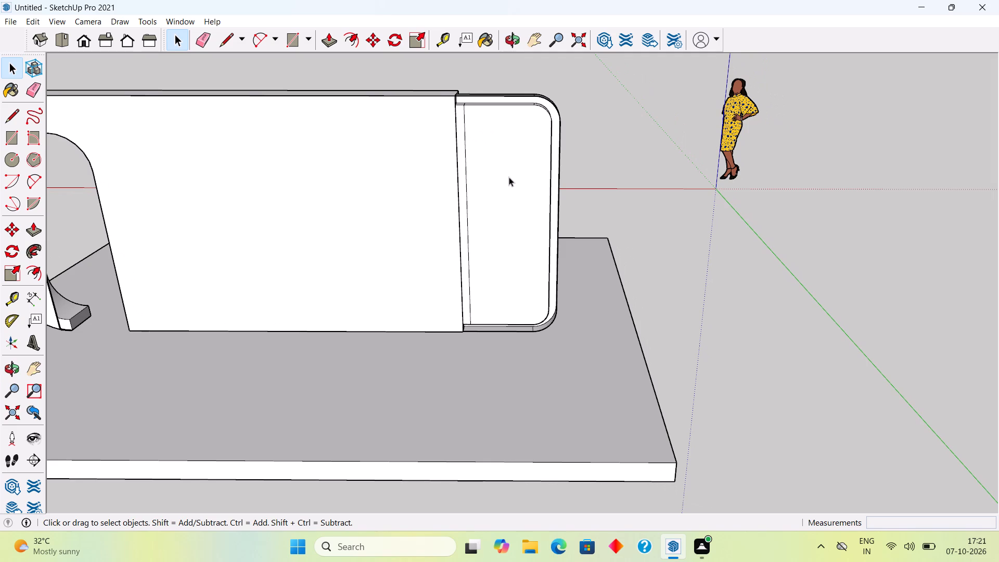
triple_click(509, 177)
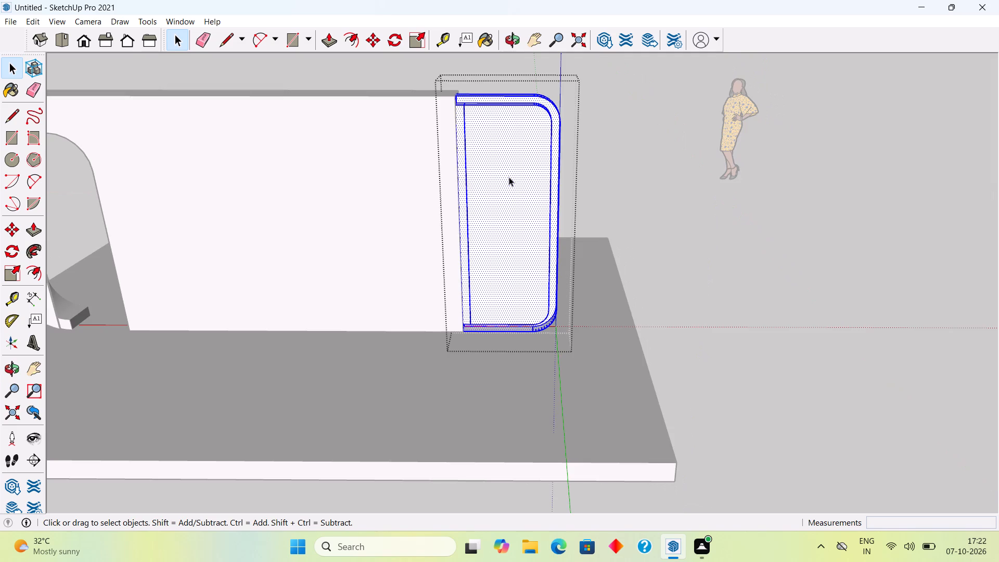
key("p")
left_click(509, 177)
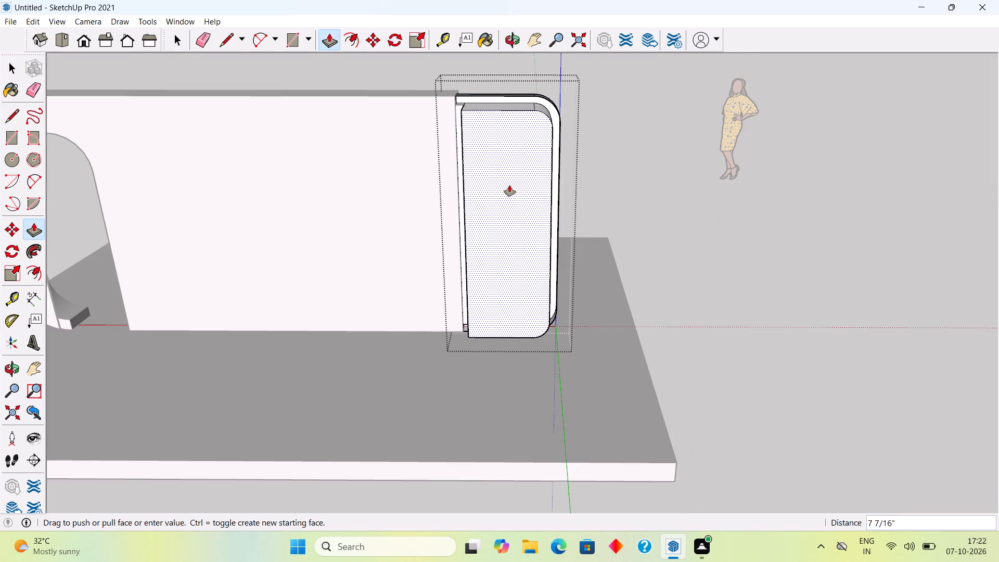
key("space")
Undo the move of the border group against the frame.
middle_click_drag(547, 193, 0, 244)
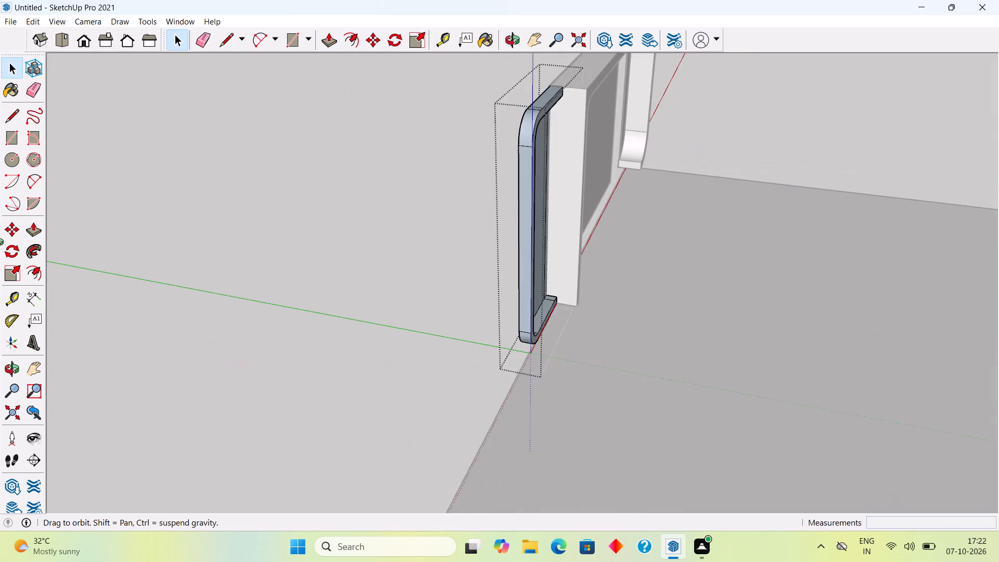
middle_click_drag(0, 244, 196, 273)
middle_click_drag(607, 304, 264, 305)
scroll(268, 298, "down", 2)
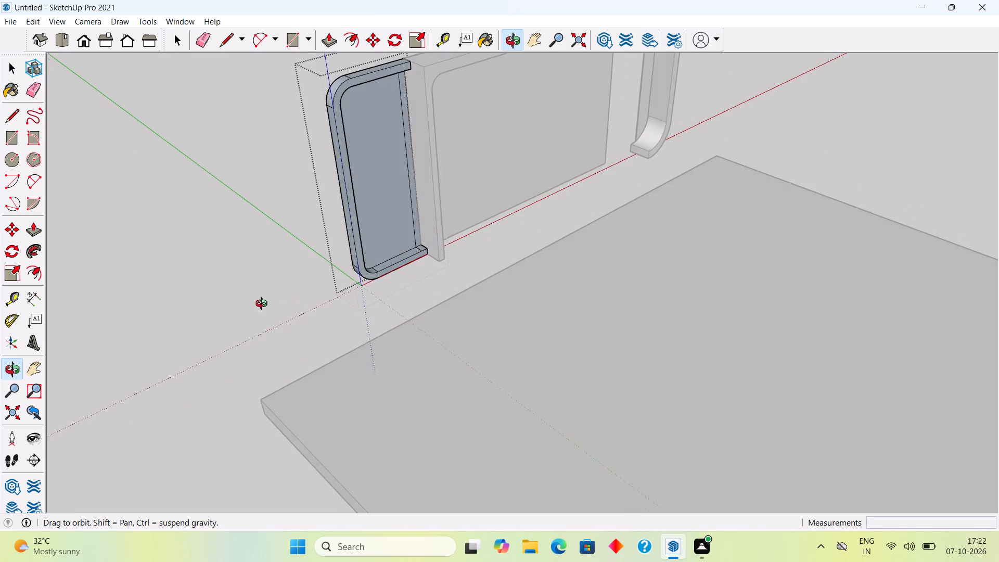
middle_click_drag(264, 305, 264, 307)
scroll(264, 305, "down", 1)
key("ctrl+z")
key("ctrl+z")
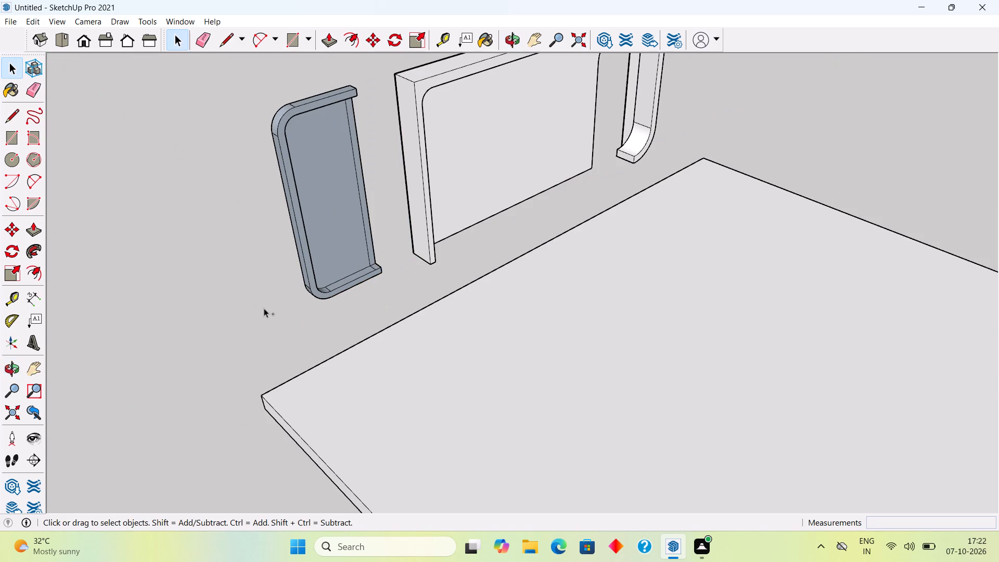
Undo the guide deletion, border extrusions, grouping and wall hiding, going back to the flat, ungrouped border profile on the wall.
key("ctrl+z")
key("ctrl+z")
key("ctrl+z")
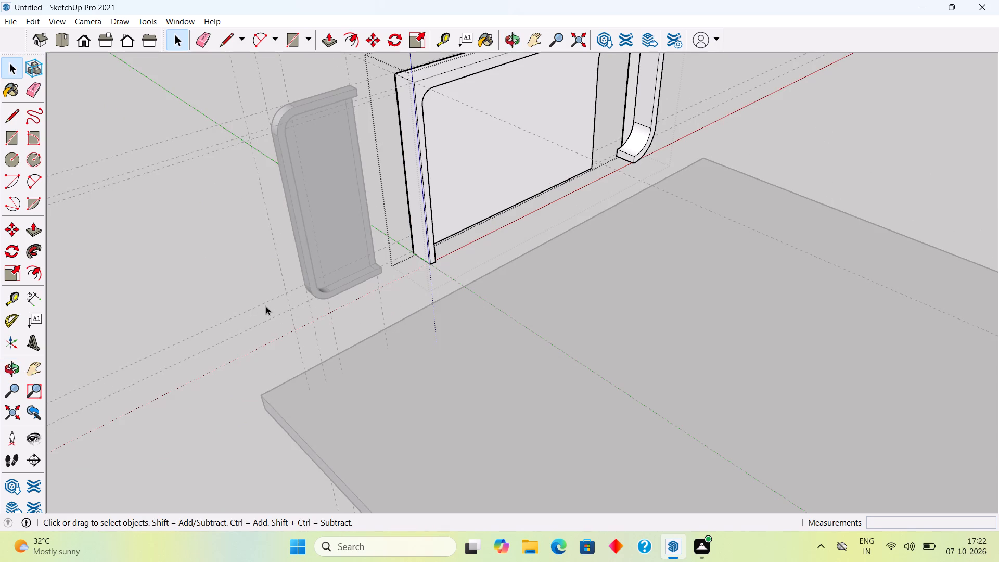
key("ctrl+z")
key("ctrl+z")
key("ctrl+z")
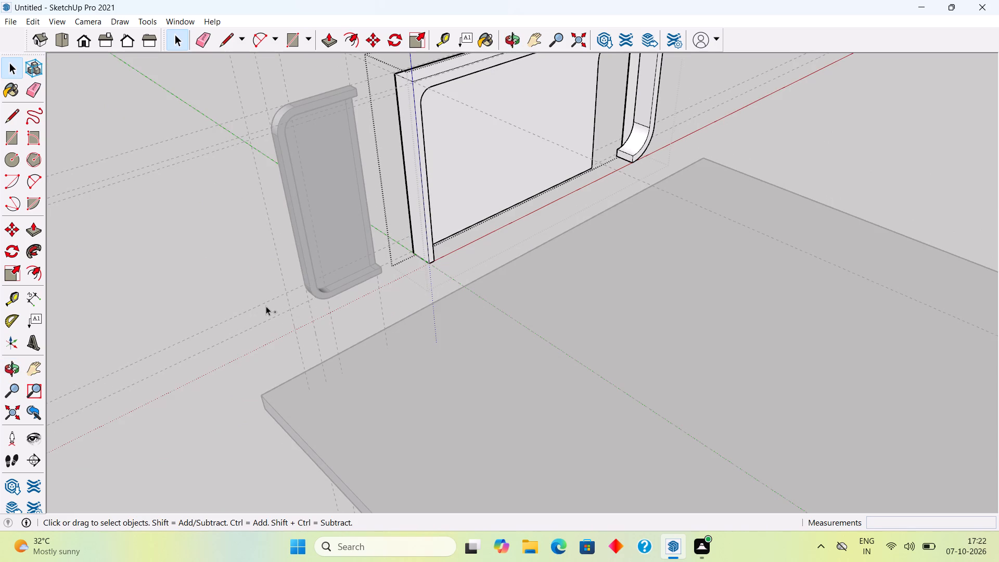
key("ctrl+z")
key("ctrl+z")
key("ctrl+z")
key("ctrl+z")
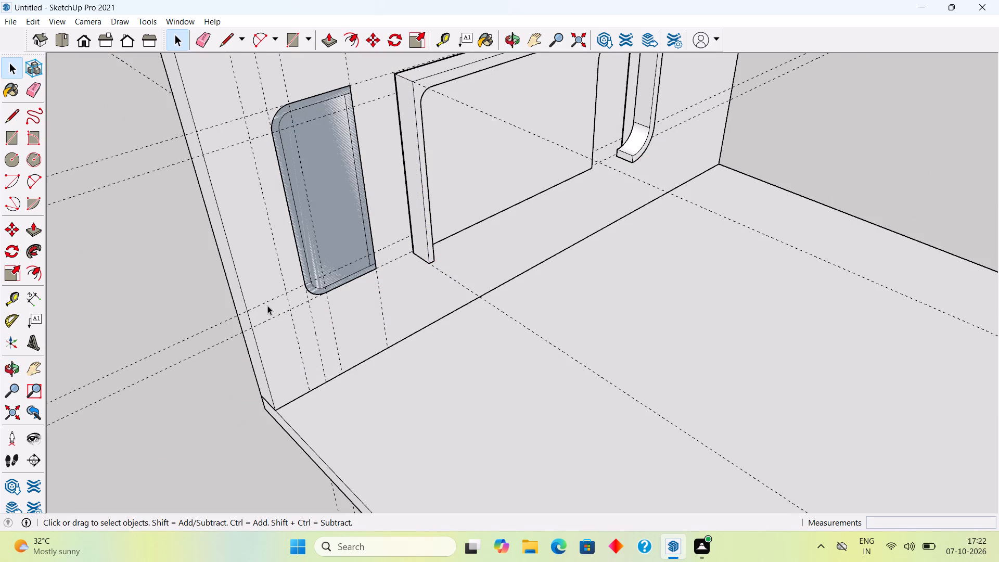
key("ctrl+z")
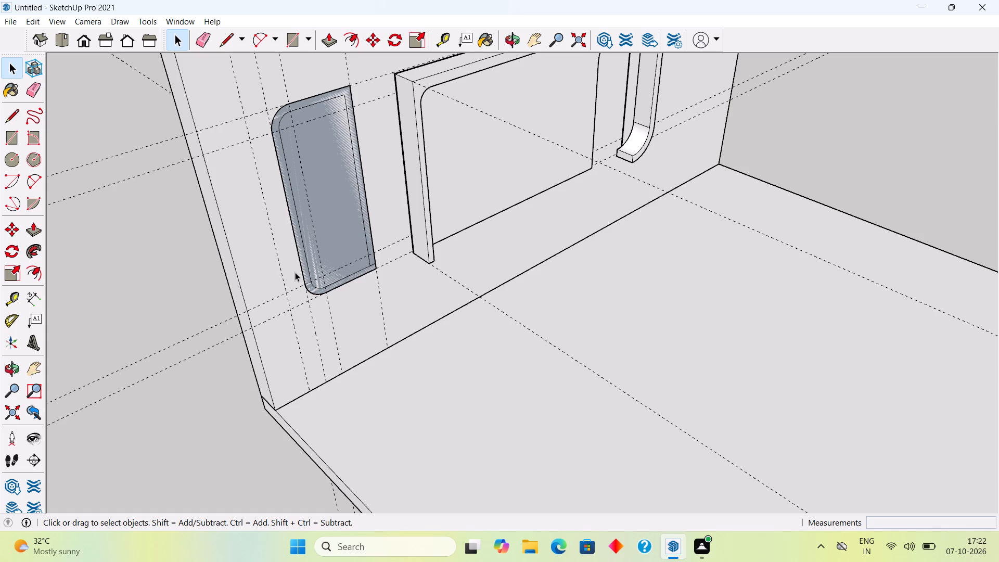
Hide the wall group behind the frame and the flat border profile.
left_click(258, 256)
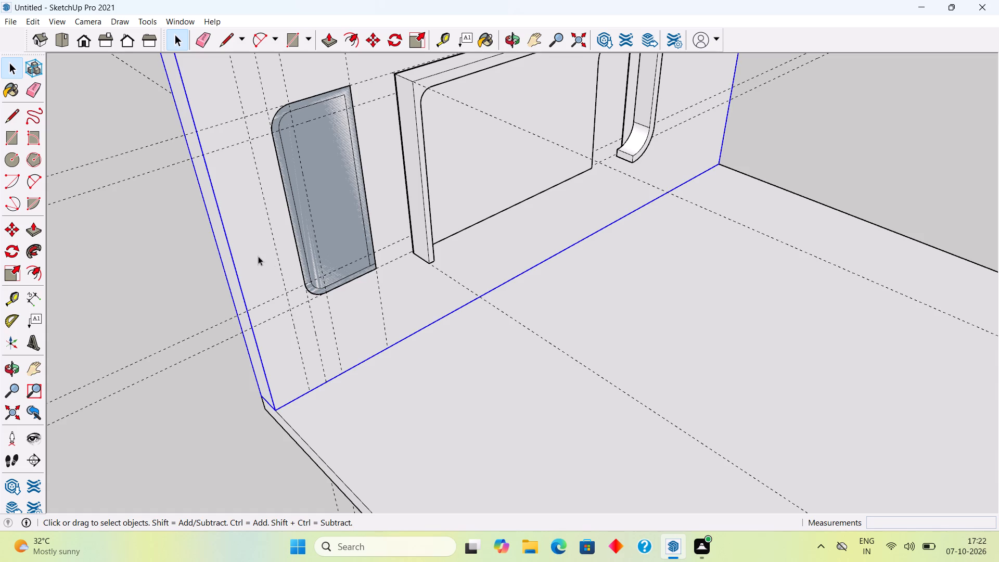
right_click(258, 256)
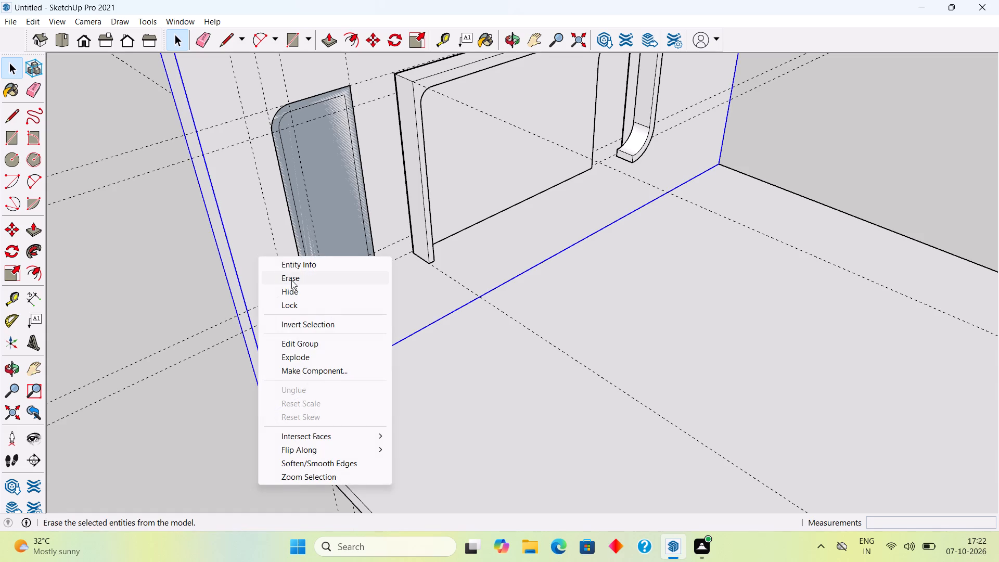
left_click(309, 292)
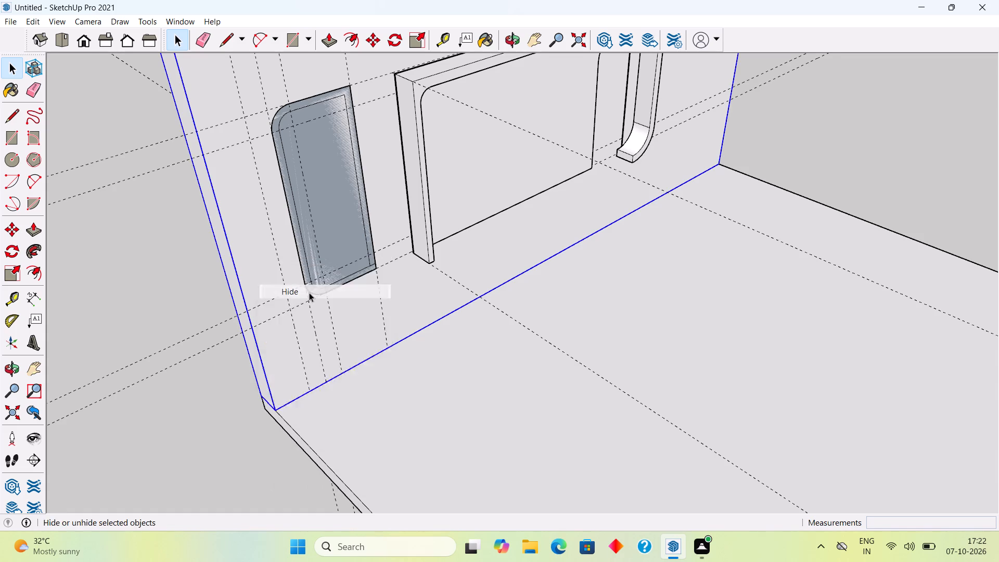
Group the flat rounded profile, including its outer border face, inner face and all connected edges.
scroll(309, 292, "down", 3)
middle_click_drag(312, 238, 491, 232)
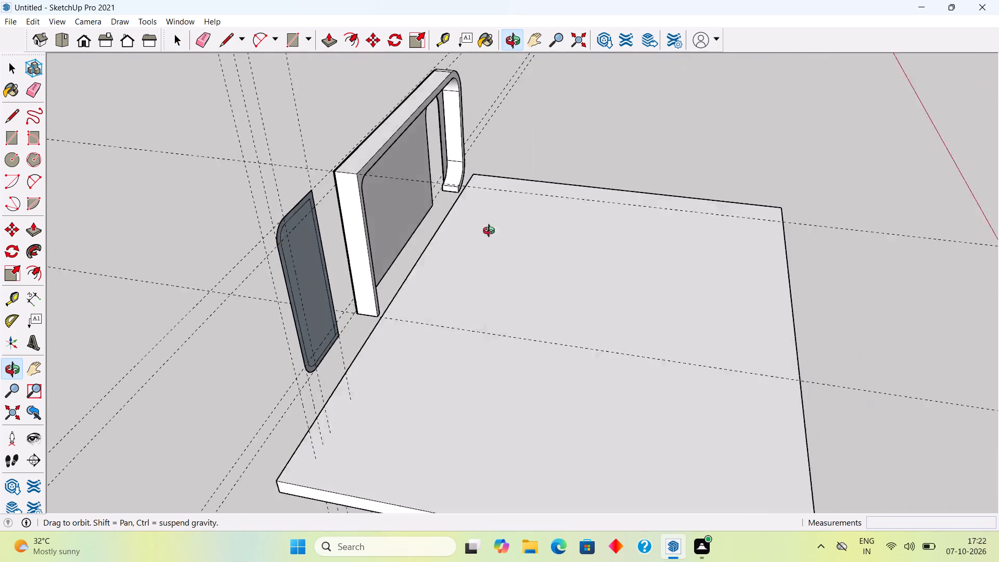
middle_click_drag(491, 232, 860, 170)
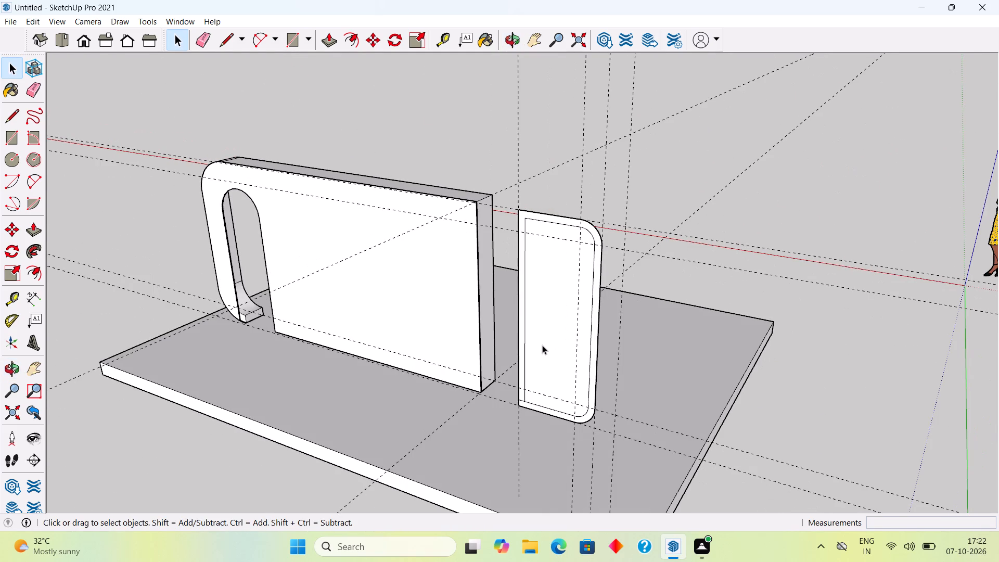
scroll(542, 345, "up", 2)
middle_click_drag(515, 255, 755, 535)
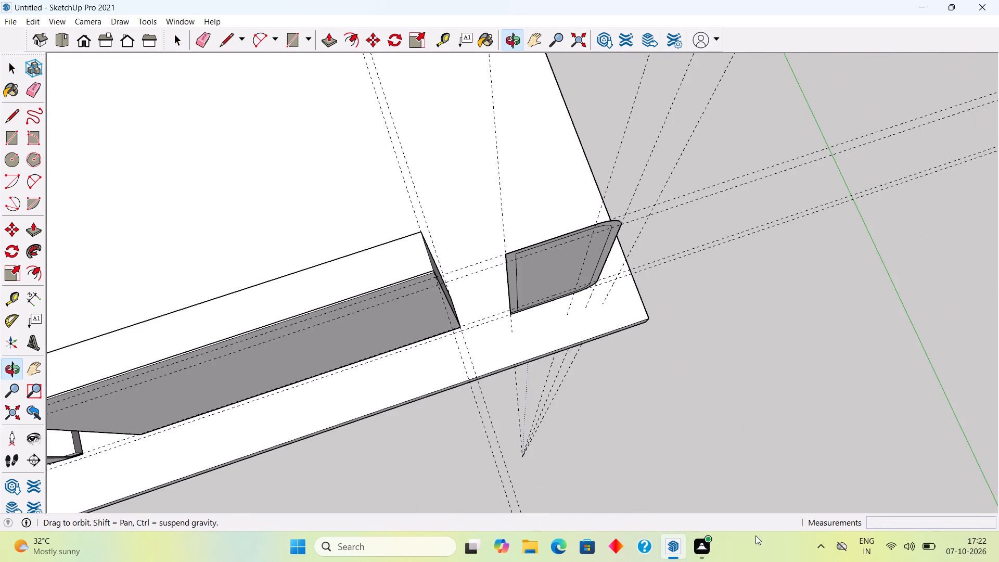
triple_click(545, 292)
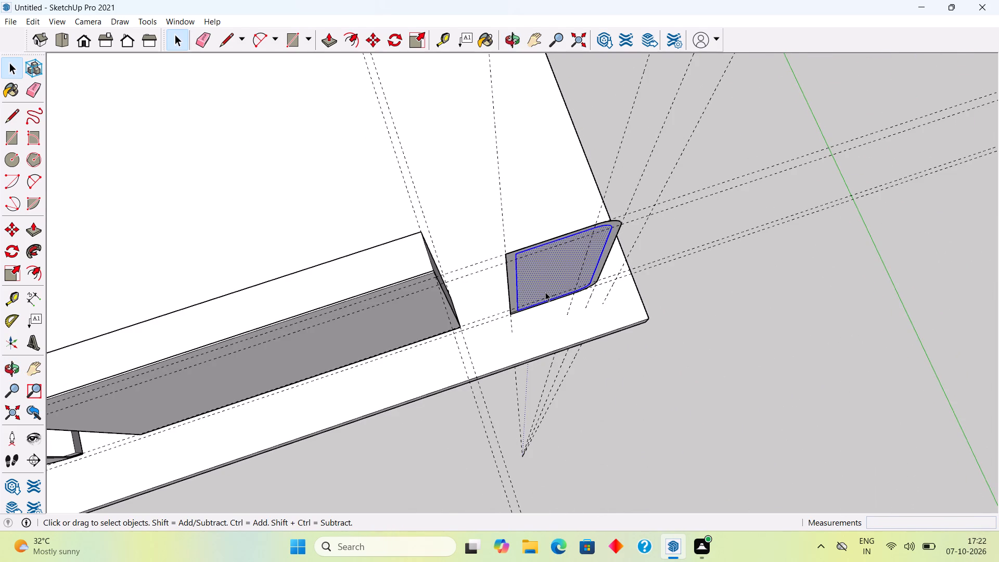
right_click(545, 291)
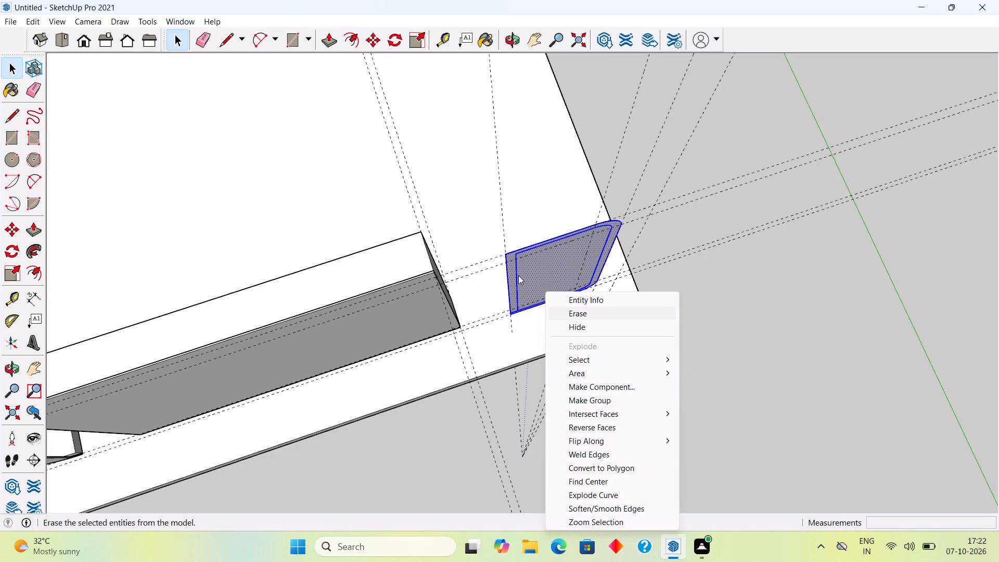
middle_click_drag(541, 273, 414, 251)
middle_click_drag(533, 277, 504, 210)
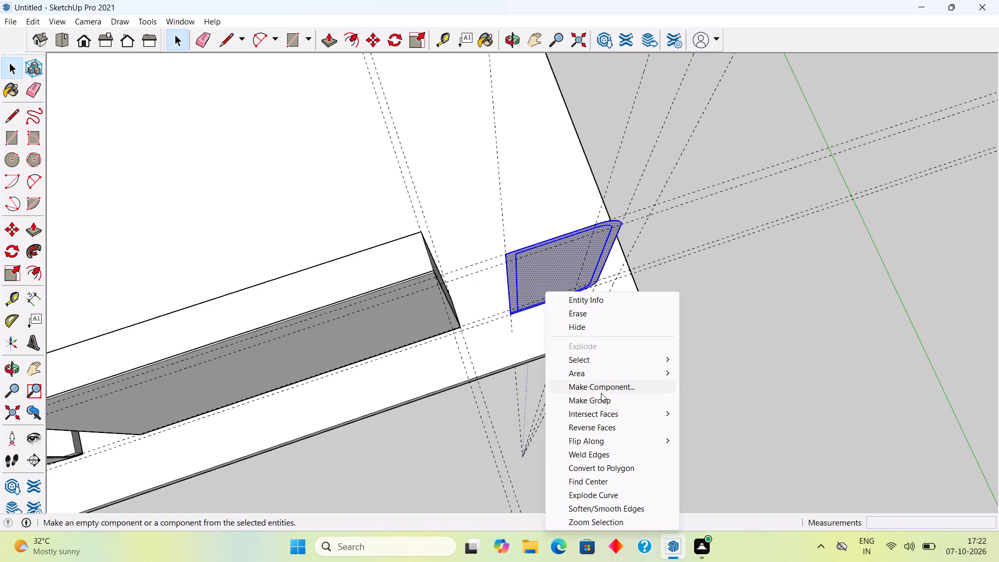
left_click(602, 395)
middle_click_drag(531, 270, 488, 183)
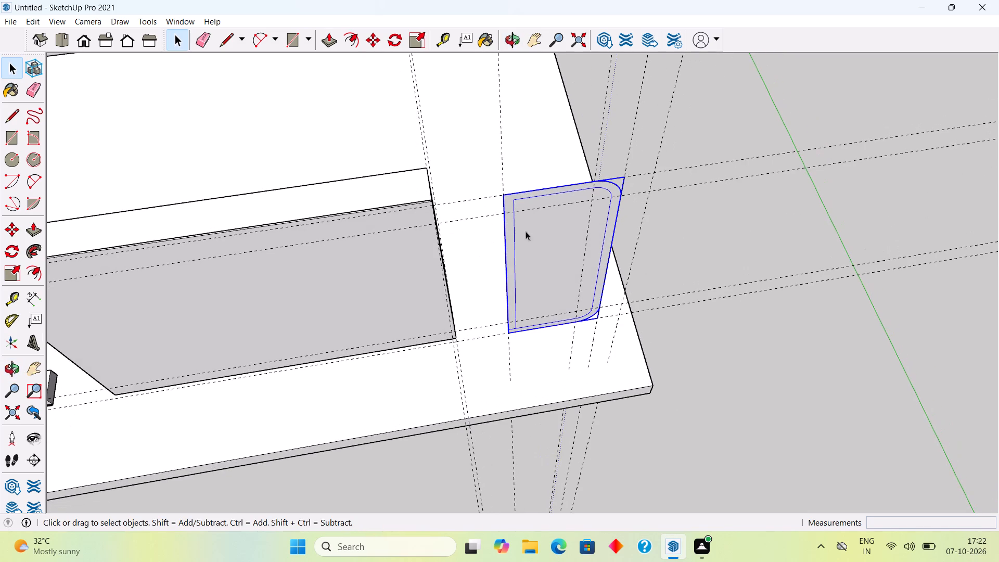
left_click(536, 243)
Move the flat profile group about 1' 1 13/16" so its top back corner meets the top back corner of the frame's open end.
middle_click_drag(458, 169, 458, 315)
scroll(467, 288, "up", 6)
scroll(501, 300, "down", 3)
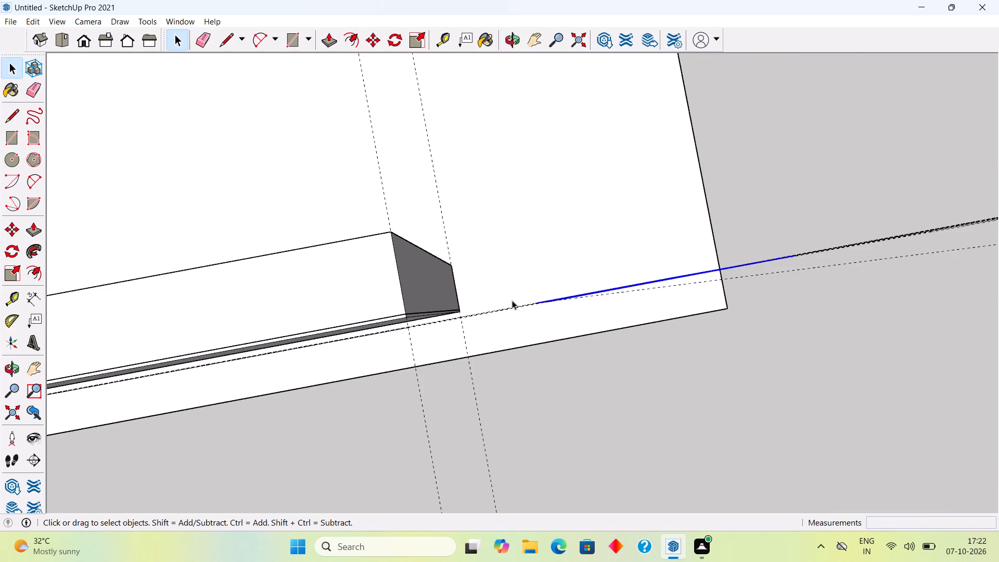
middle_click_drag(541, 326, 534, 311)
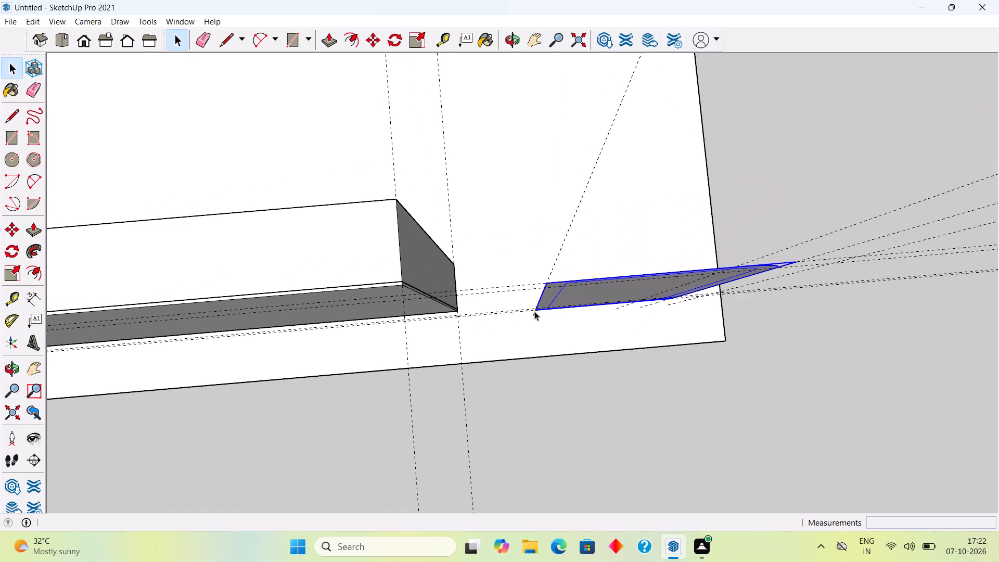
key("m")
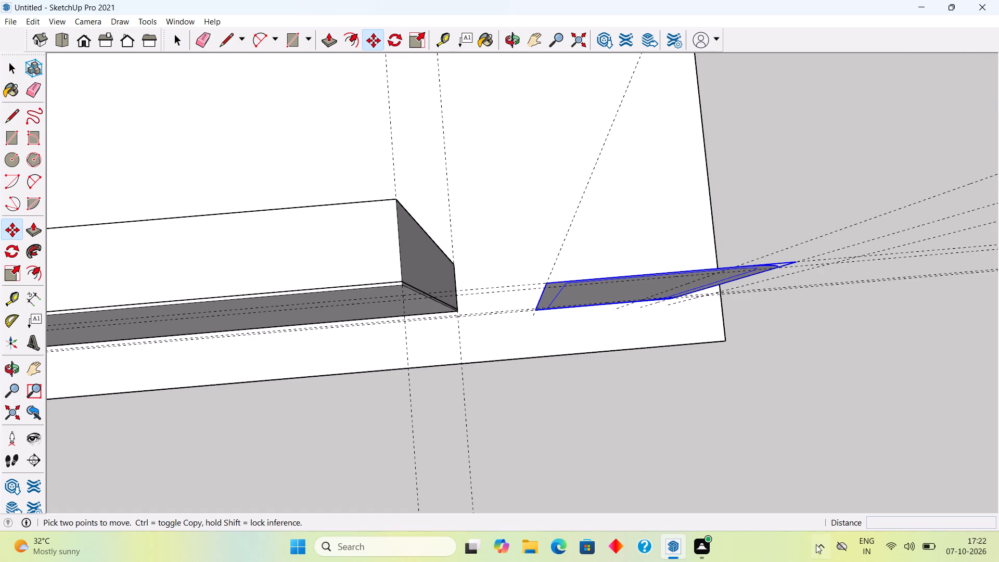
left_click(548, 282)
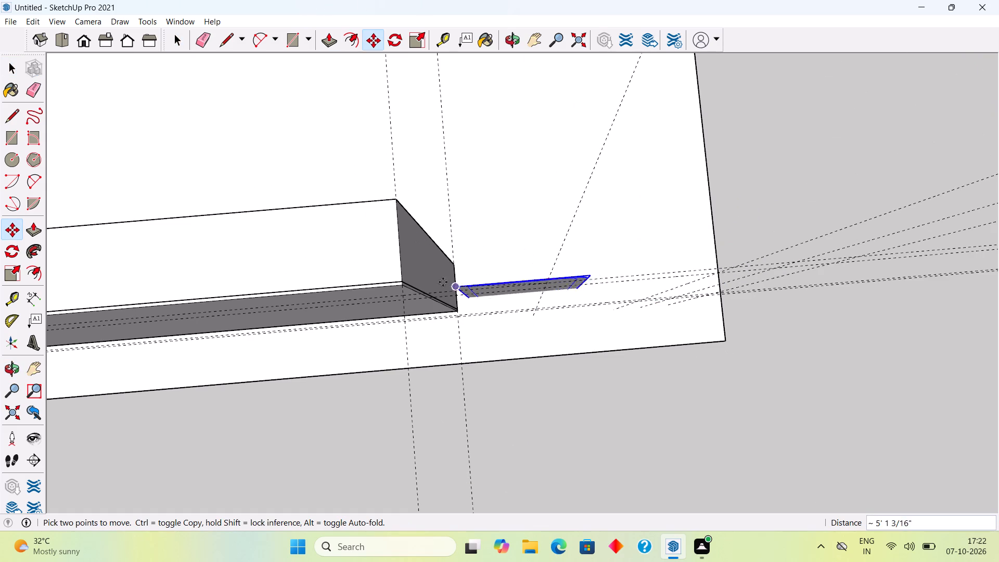
left_click(400, 278)
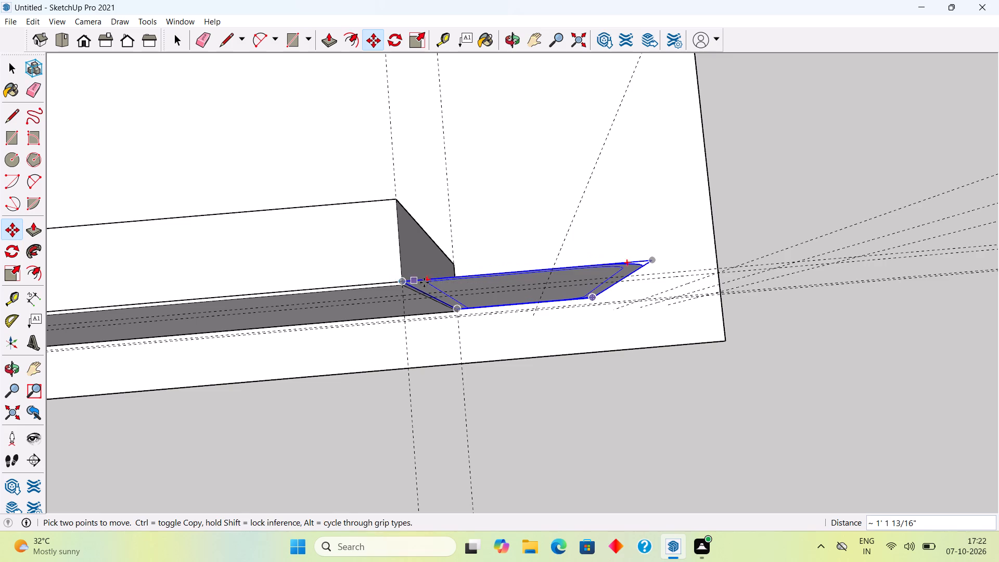
key("space")
Inside the profile group, pull the outer border face about 5/16" outward to line up with the frame's back face.
scroll(465, 308, "up", 5)
left_click(452, 259)
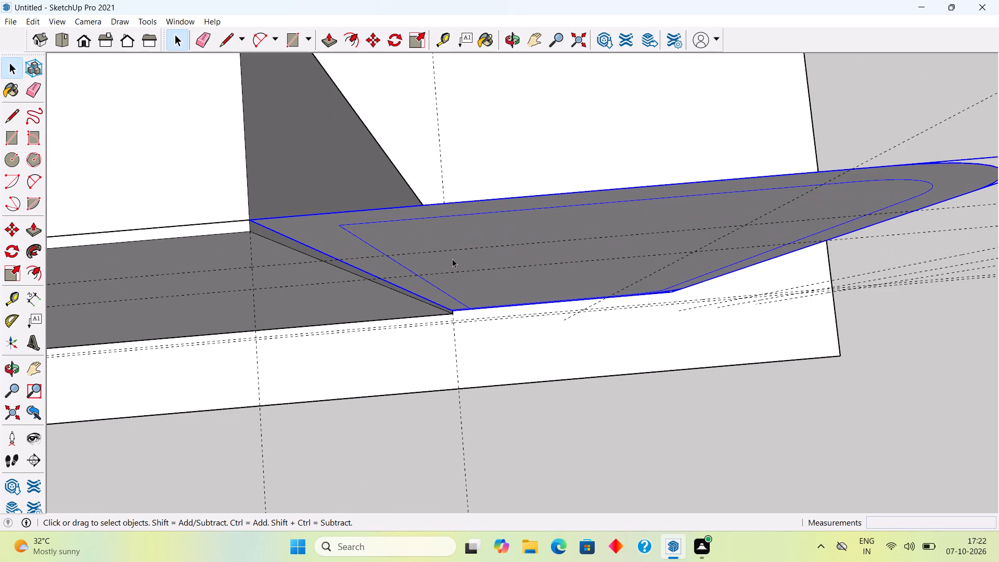
triple_click(452, 259)
key("p")
left_click(452, 259)
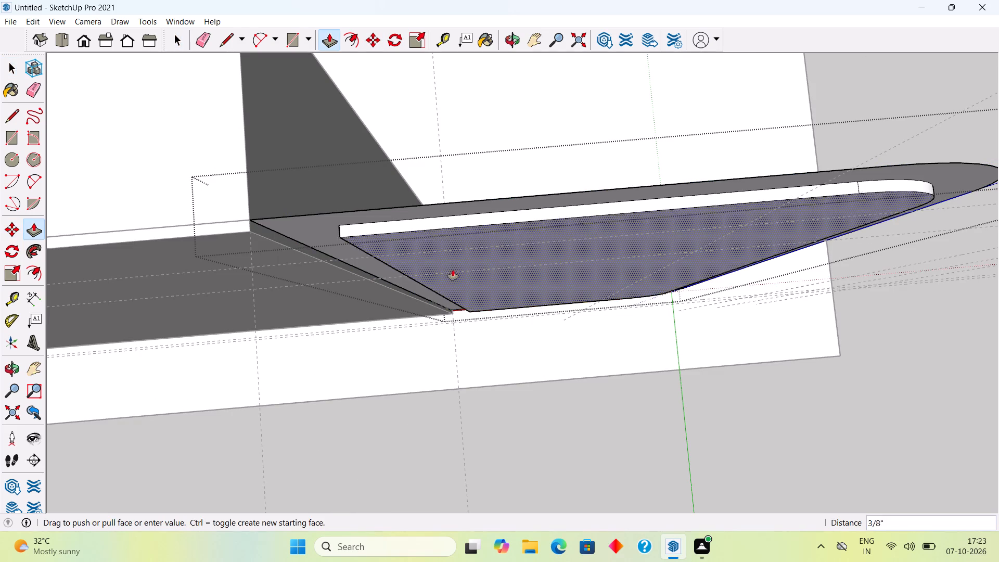
left_click(309, 270)
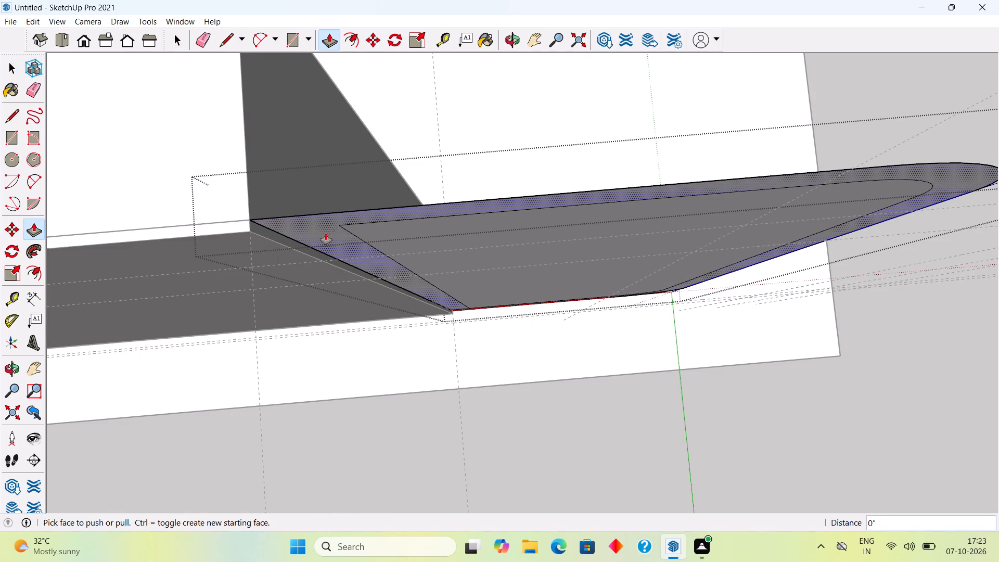
left_click(329, 217)
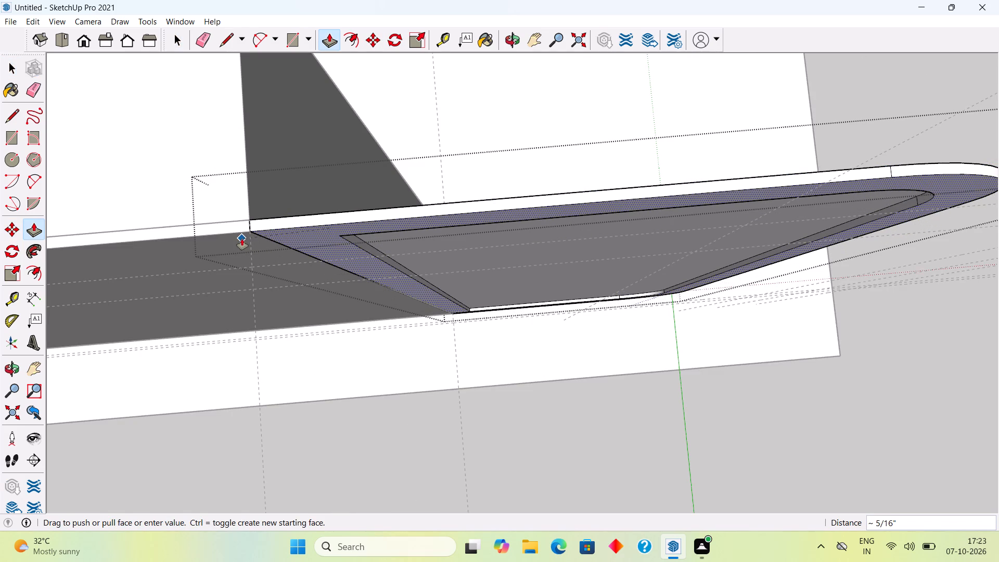
left_click(243, 248)
Pull the group's inner face about 5/16" outward, flush with the extruded border.
middle_click_drag(561, 305, 554, 279)
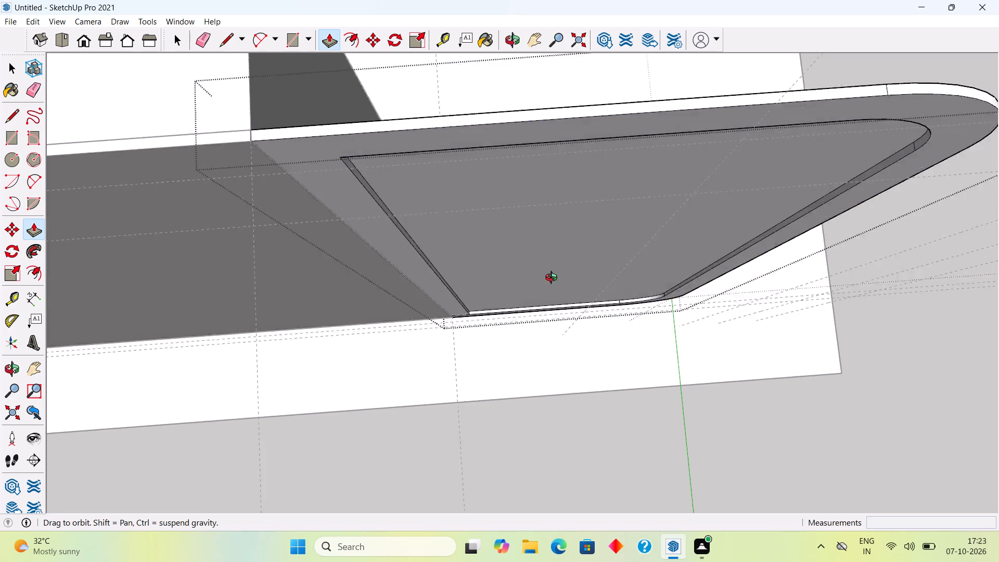
middle_click_drag(554, 279, 527, 253)
left_click(522, 267)
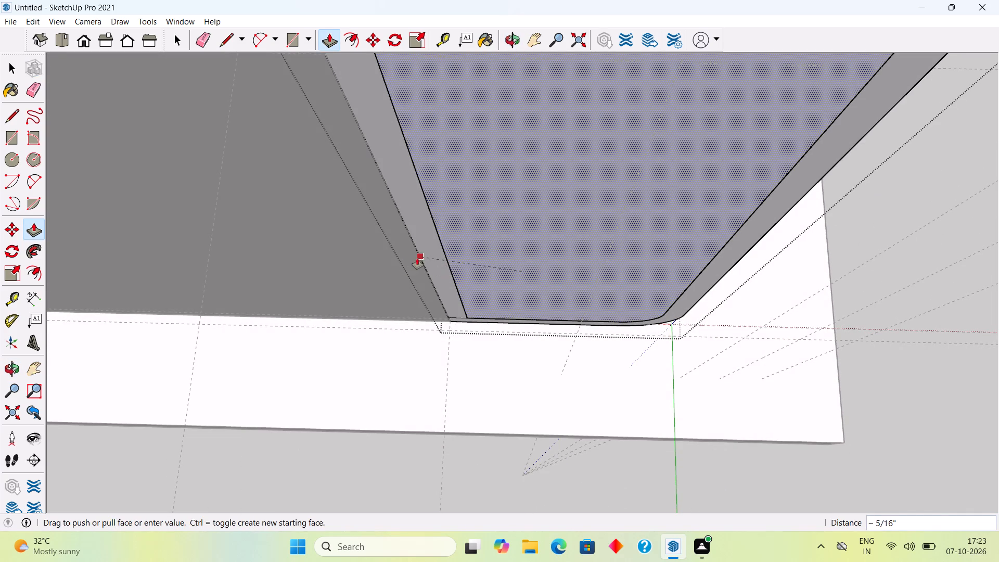
left_click(424, 255)
key("space")
Examine the front of the profile group, its border and inner faces, and how it meets the frame's end.
scroll(480, 344, "down", 4)
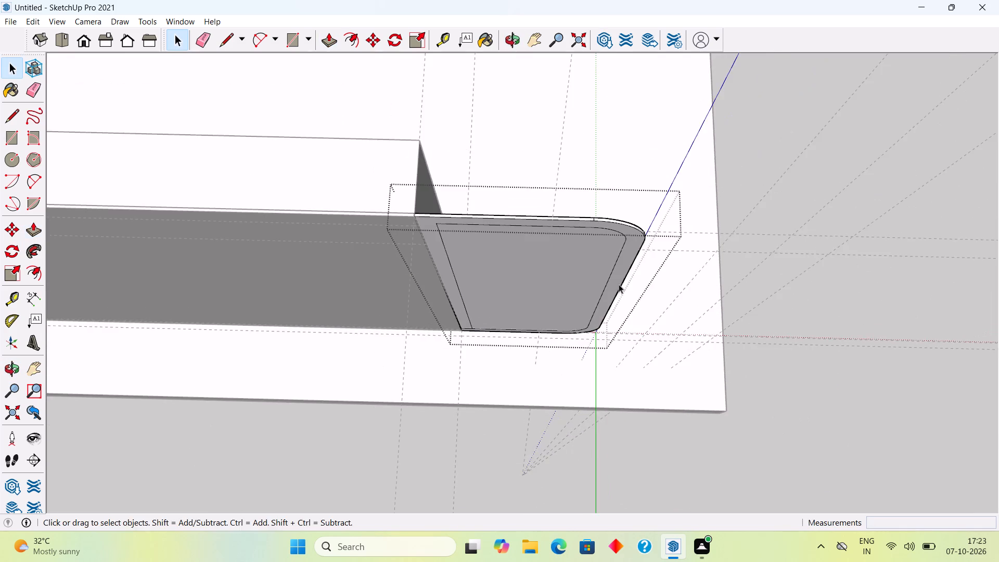
middle_click_drag(619, 283, 63, 260)
scroll(239, 352, "down", 1)
scroll(63, 264, "down", 3)
middle_click_drag(419, 345, 254, 244)
left_click(422, 216)
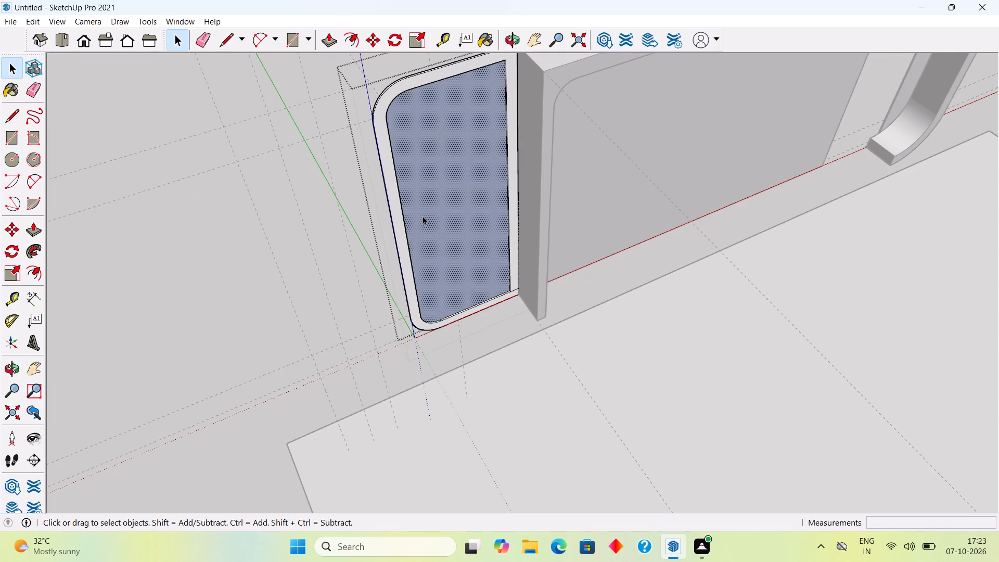
left_click(405, 253)
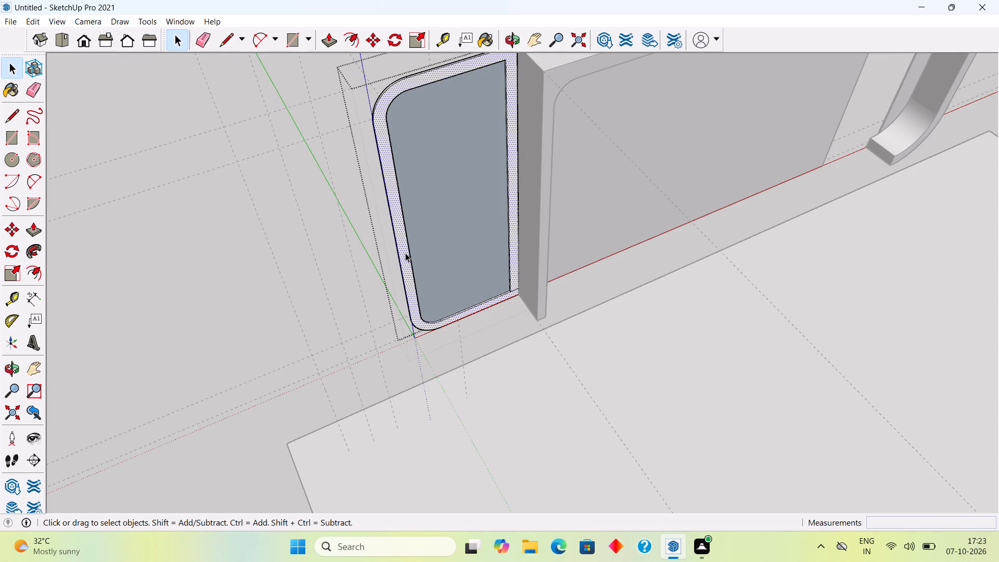
scroll(450, 312, "down", 8)
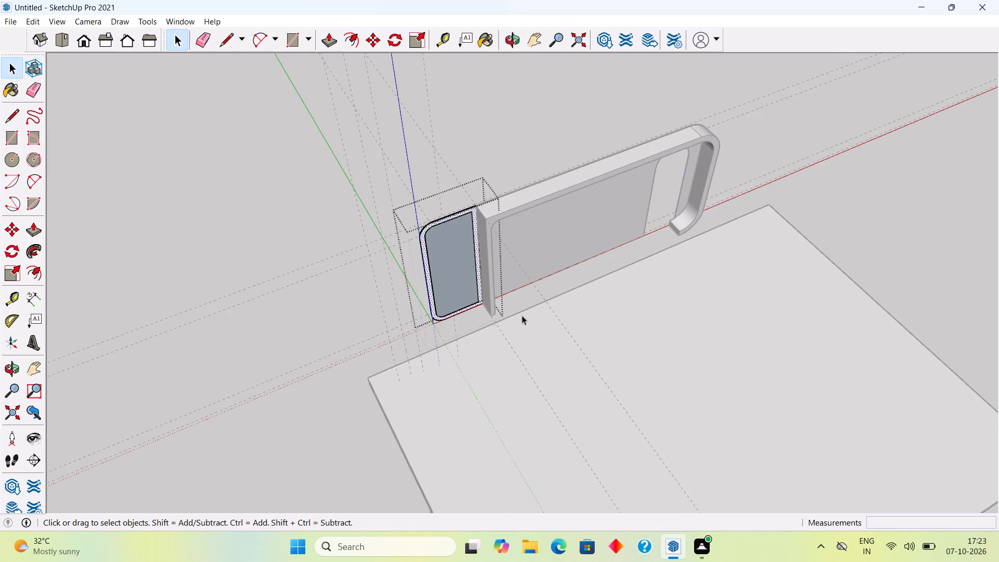
scroll(542, 271, "up", 4)
scroll(463, 290, "up", 4)
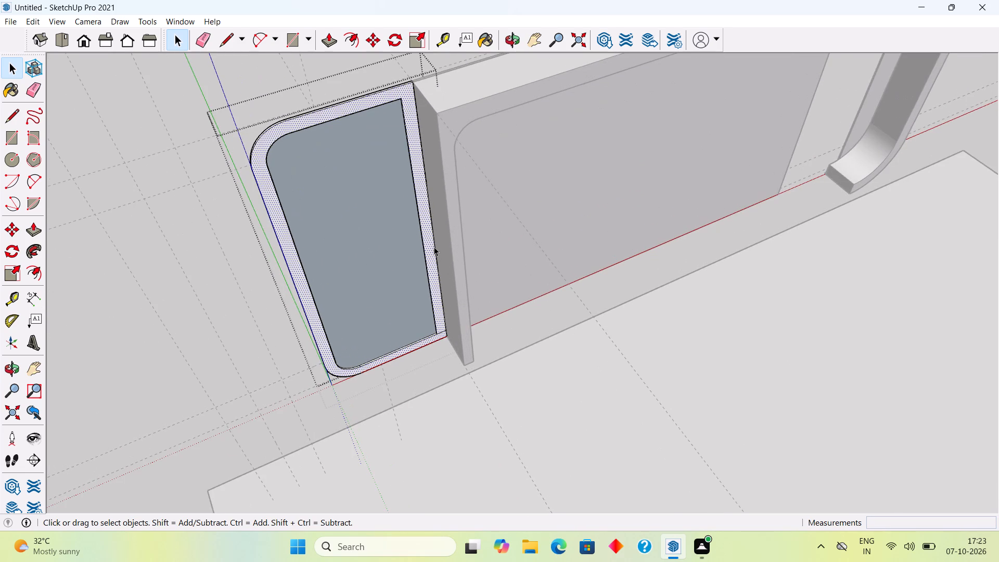
scroll(393, 119, "up", 3)
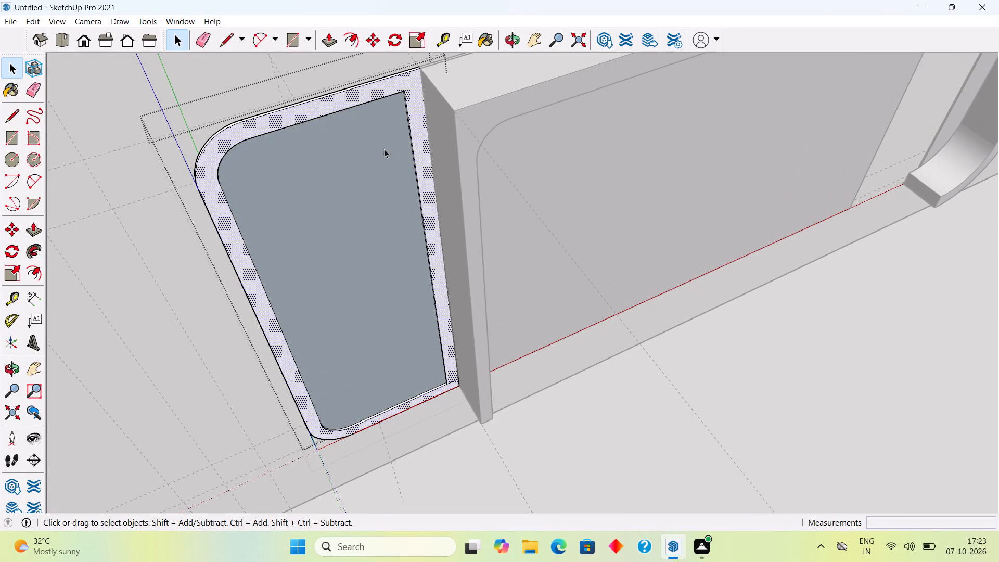
triple_click(373, 164)
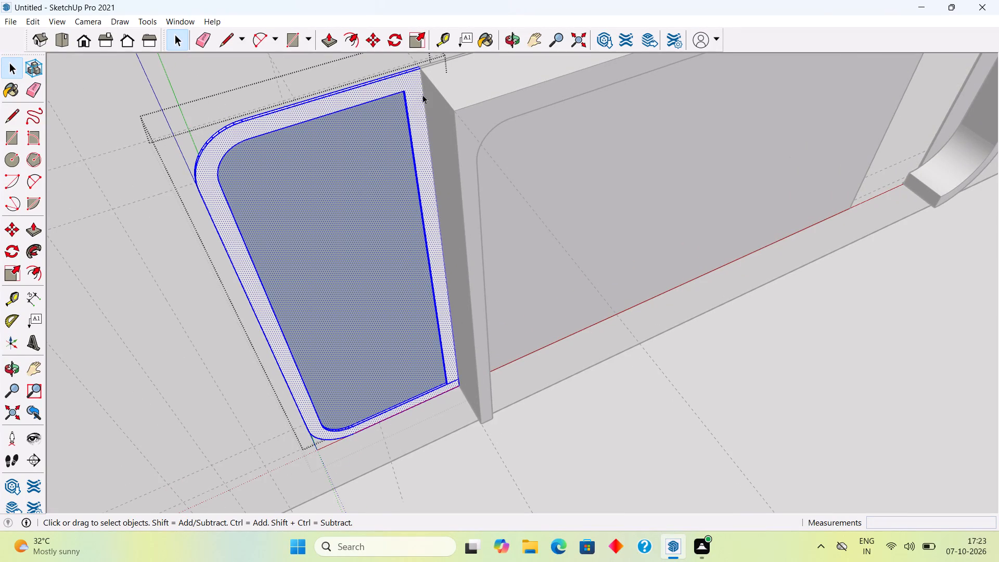
left_click(399, 140)
scroll(420, 93, "up", 8)
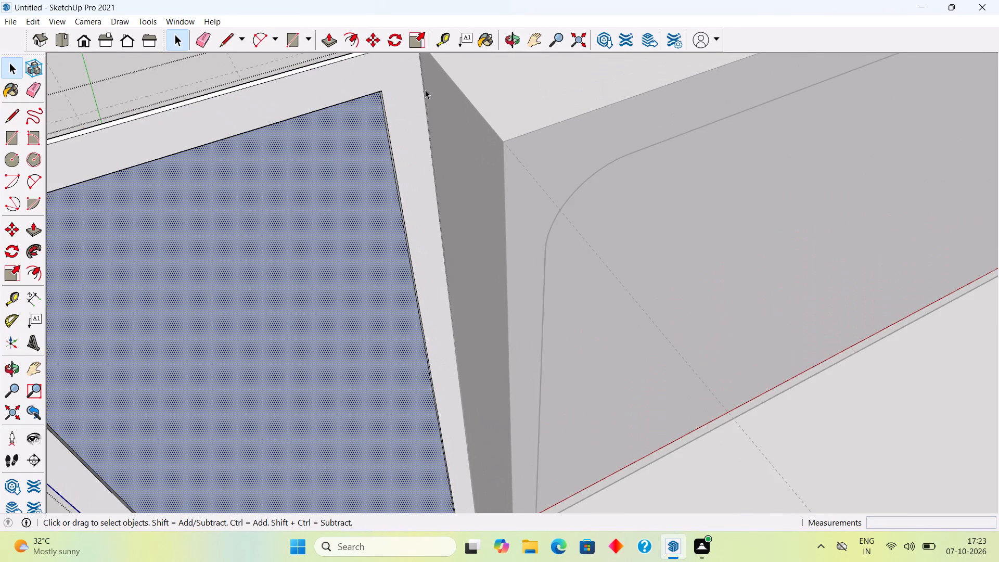
Undo the outward pulls of the profile group's border and inner faces, back to the flat profile.
scroll(426, 97, "down", 12)
scroll(362, 232, "down", 4)
middle_click_drag(387, 283, 466, 280)
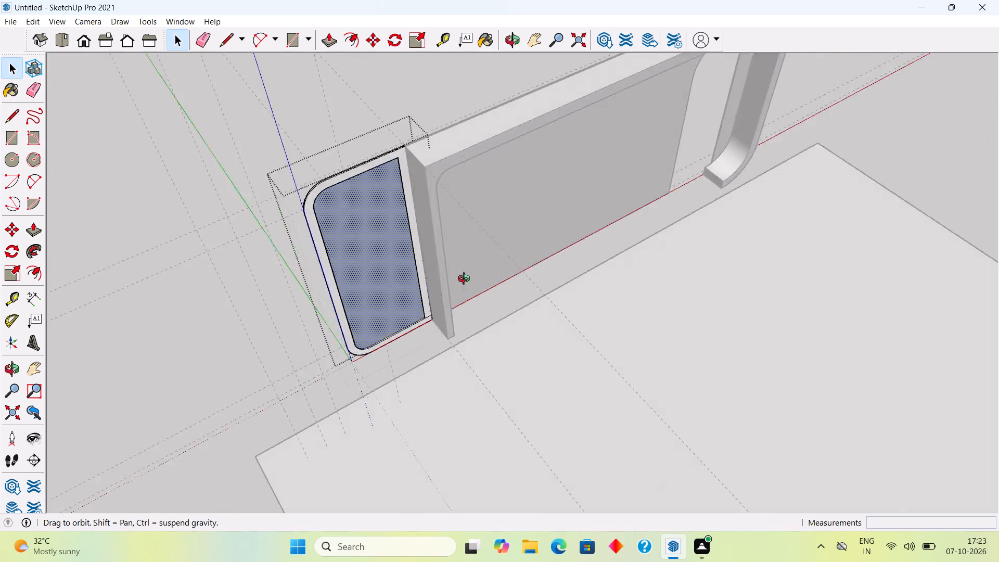
middle_click_drag(466, 280, 334, 265)
key("ctrl+z")
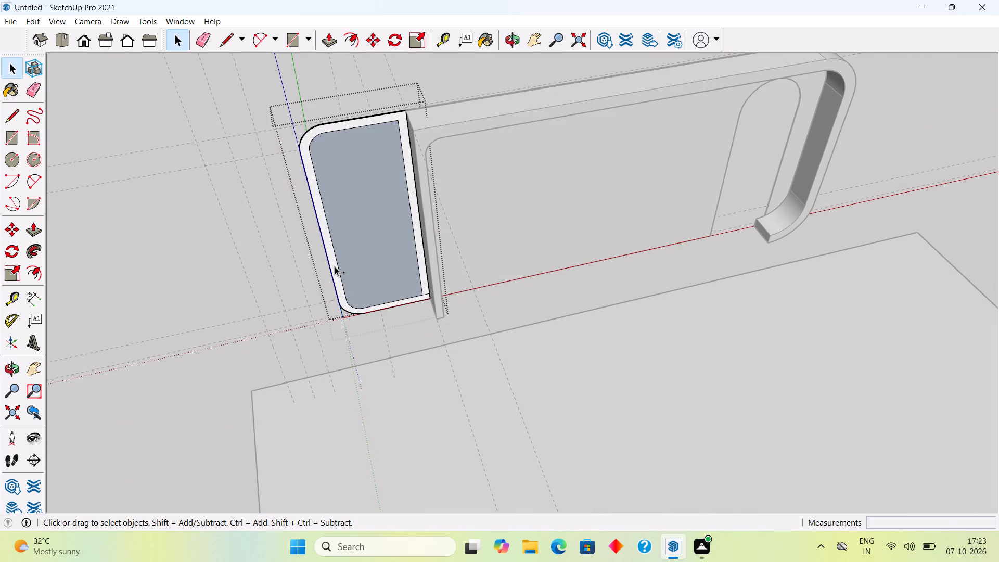
key("ctrl+z")
key("ctrl+z")
key("ctrl+z")
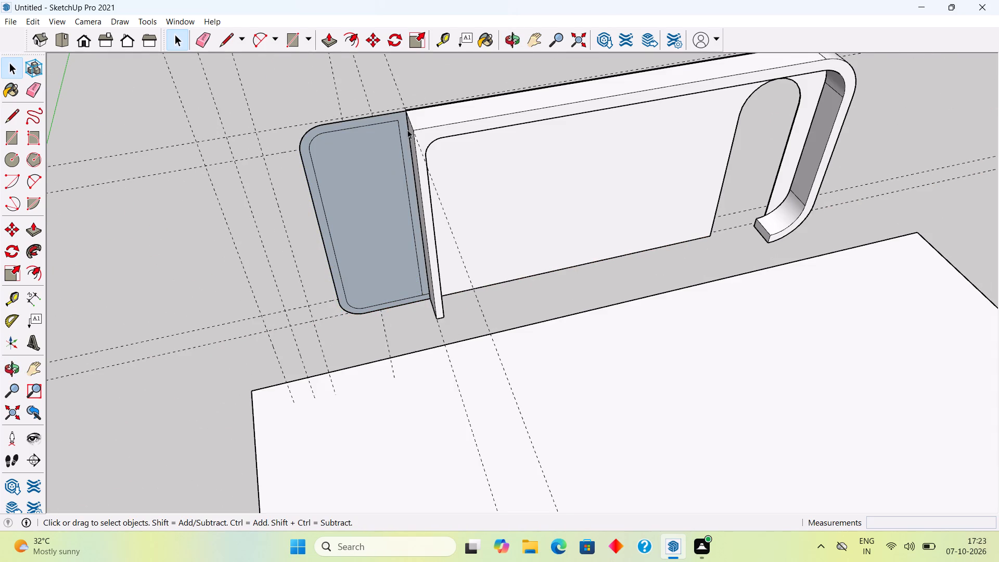
Draw a 2" line from the inner outline's top corner beside the frame across to the profile's outer edge at the frame.
scroll(407, 124, "up", 17)
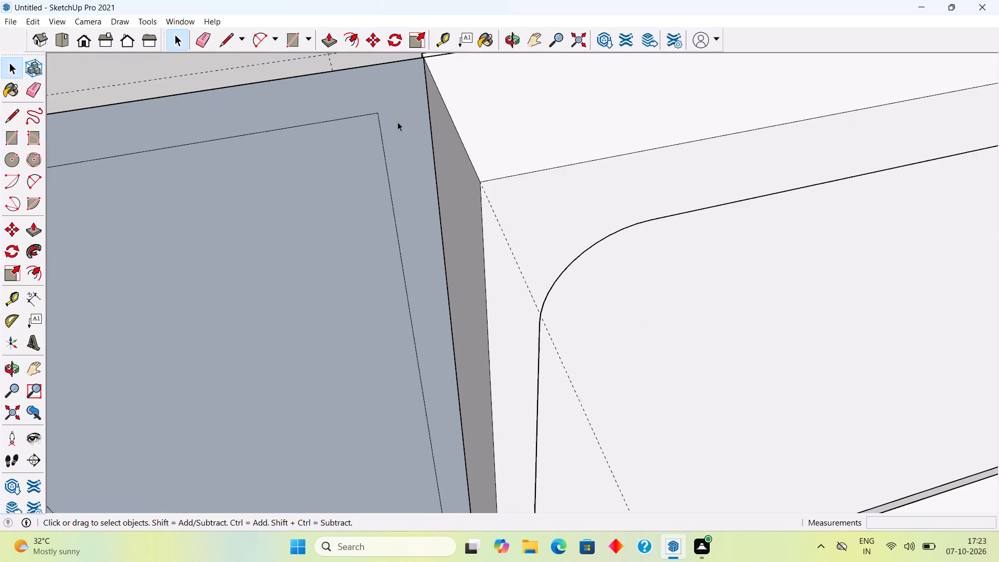
key("l")
left_click(373, 112)
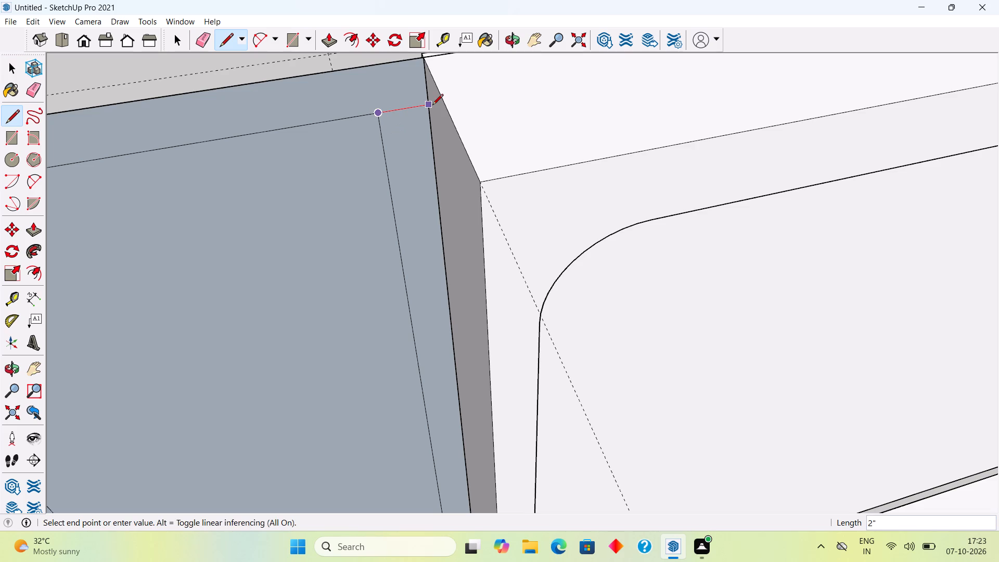
left_click(432, 106)
key("space")
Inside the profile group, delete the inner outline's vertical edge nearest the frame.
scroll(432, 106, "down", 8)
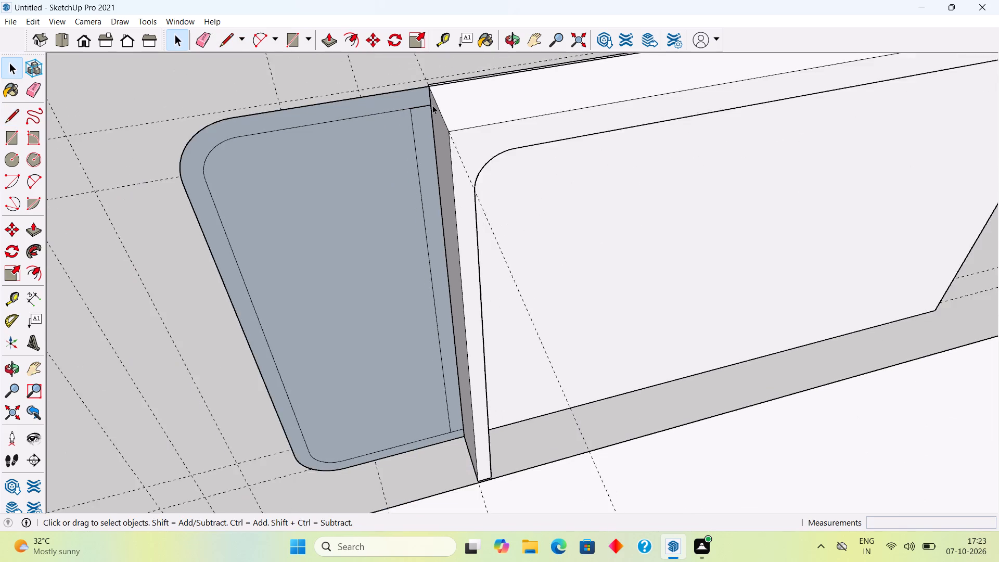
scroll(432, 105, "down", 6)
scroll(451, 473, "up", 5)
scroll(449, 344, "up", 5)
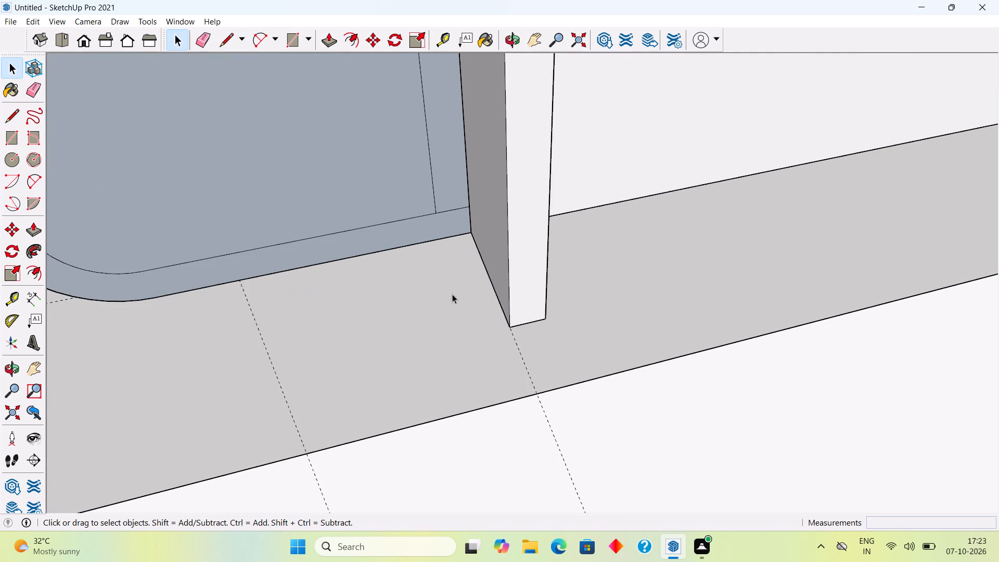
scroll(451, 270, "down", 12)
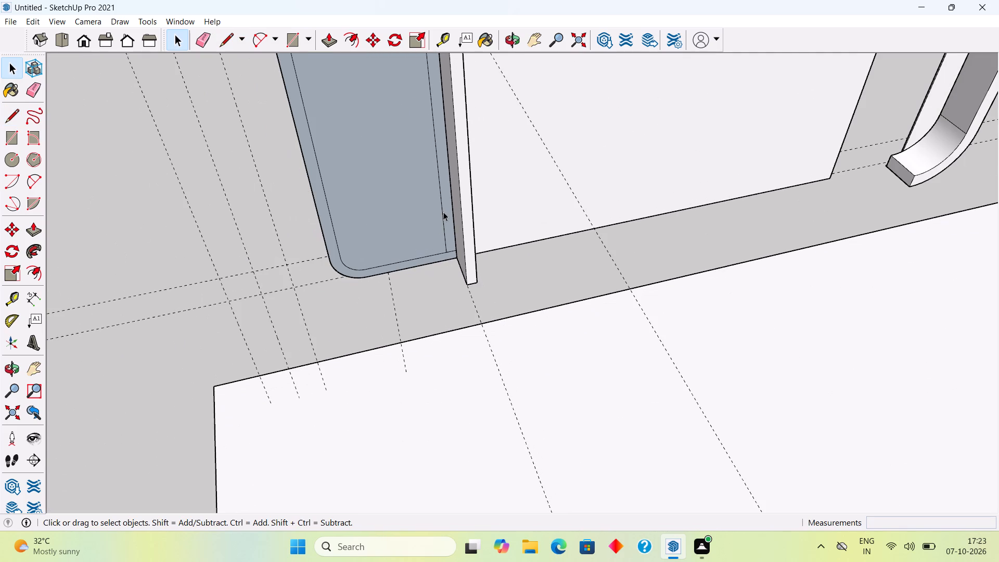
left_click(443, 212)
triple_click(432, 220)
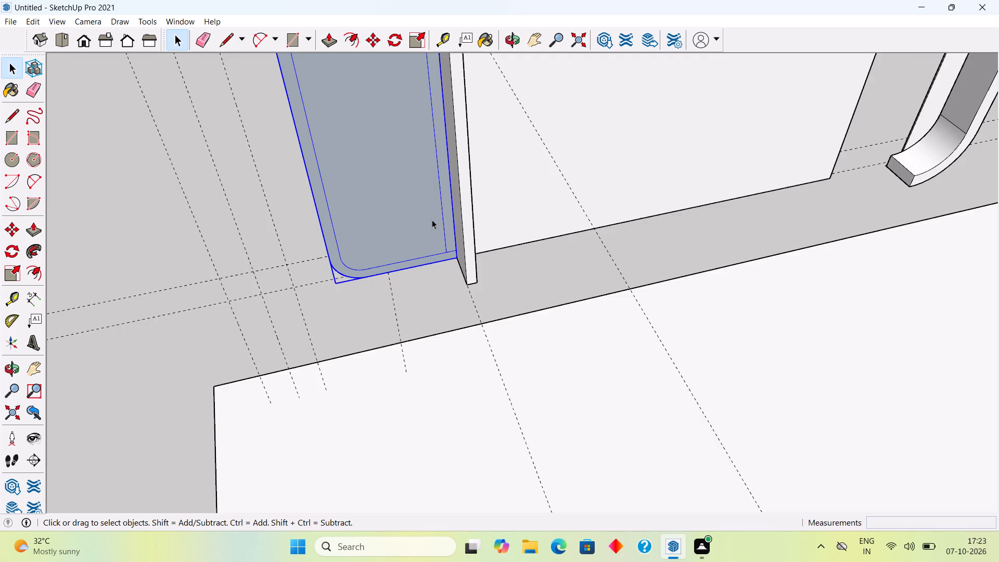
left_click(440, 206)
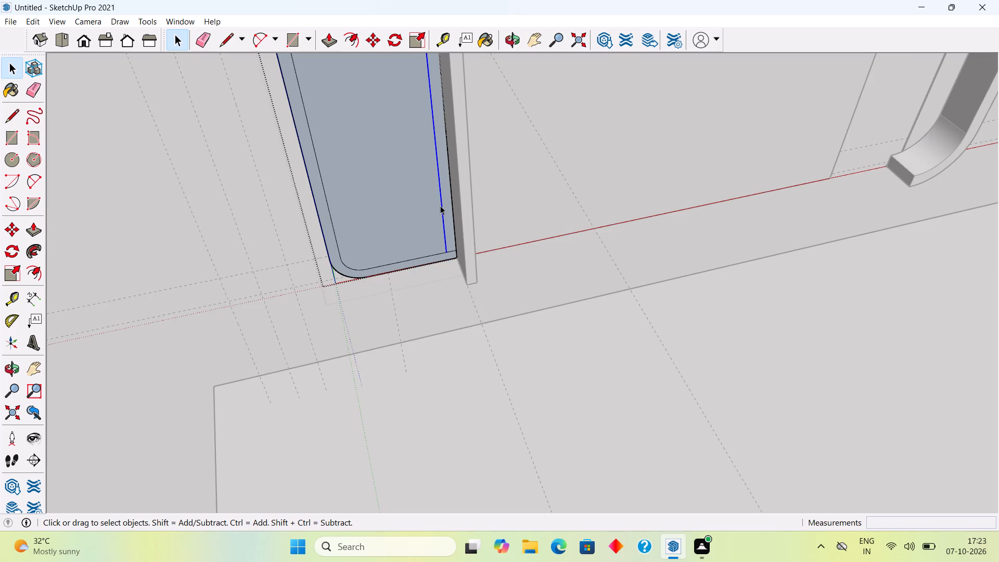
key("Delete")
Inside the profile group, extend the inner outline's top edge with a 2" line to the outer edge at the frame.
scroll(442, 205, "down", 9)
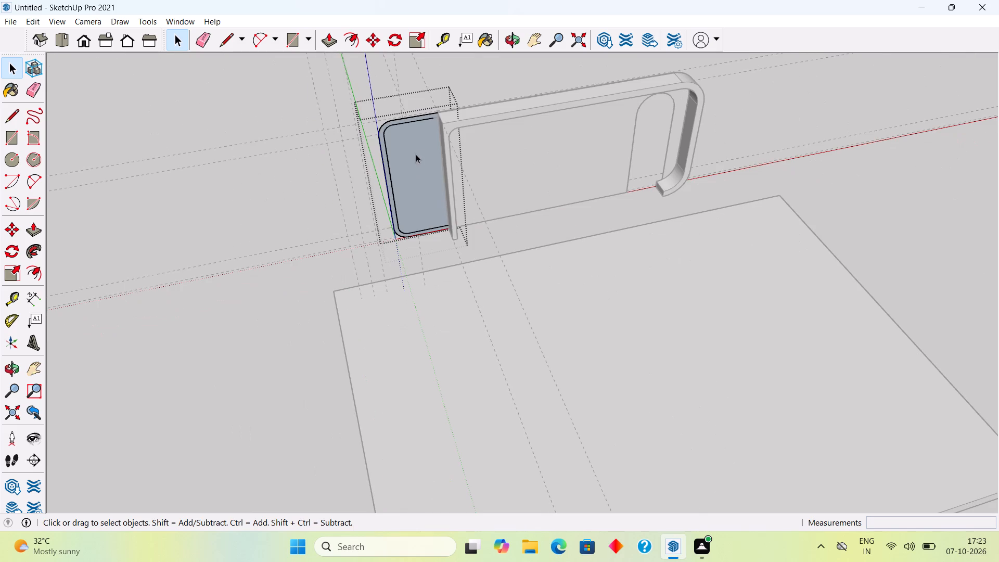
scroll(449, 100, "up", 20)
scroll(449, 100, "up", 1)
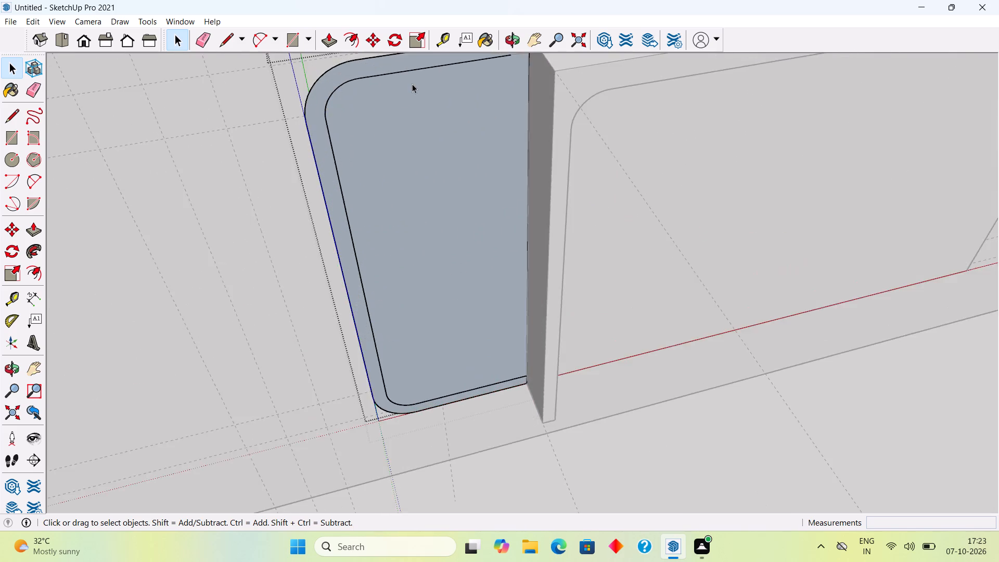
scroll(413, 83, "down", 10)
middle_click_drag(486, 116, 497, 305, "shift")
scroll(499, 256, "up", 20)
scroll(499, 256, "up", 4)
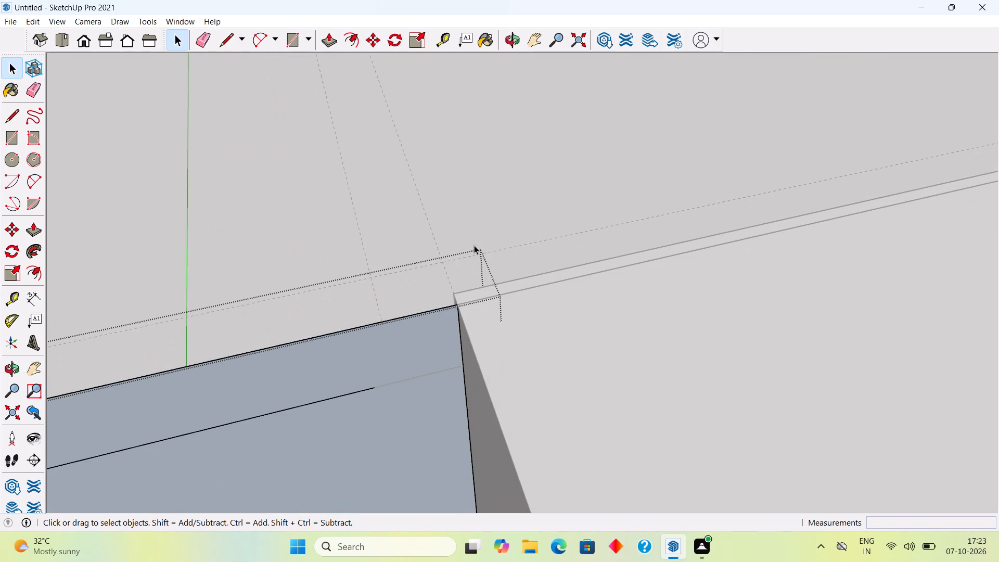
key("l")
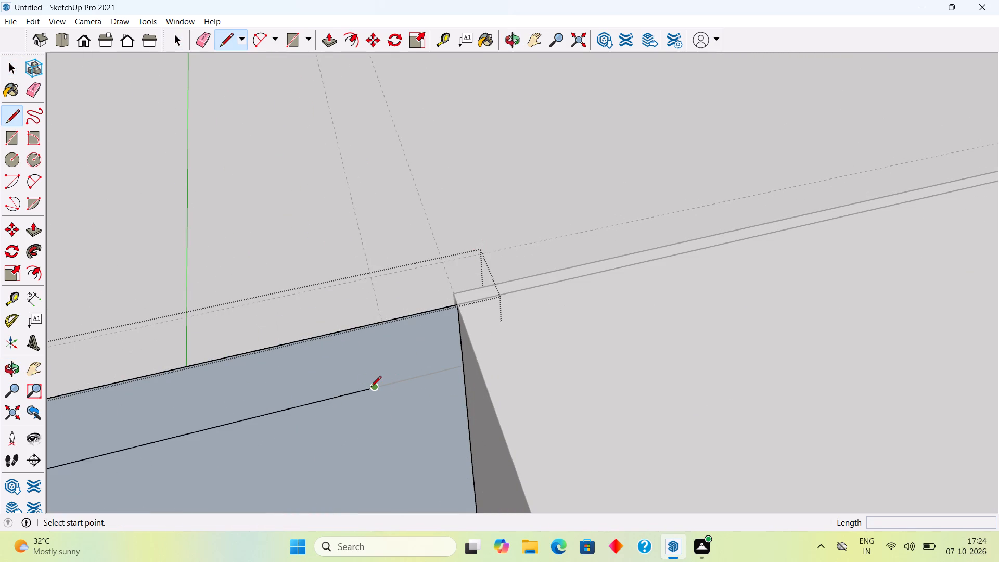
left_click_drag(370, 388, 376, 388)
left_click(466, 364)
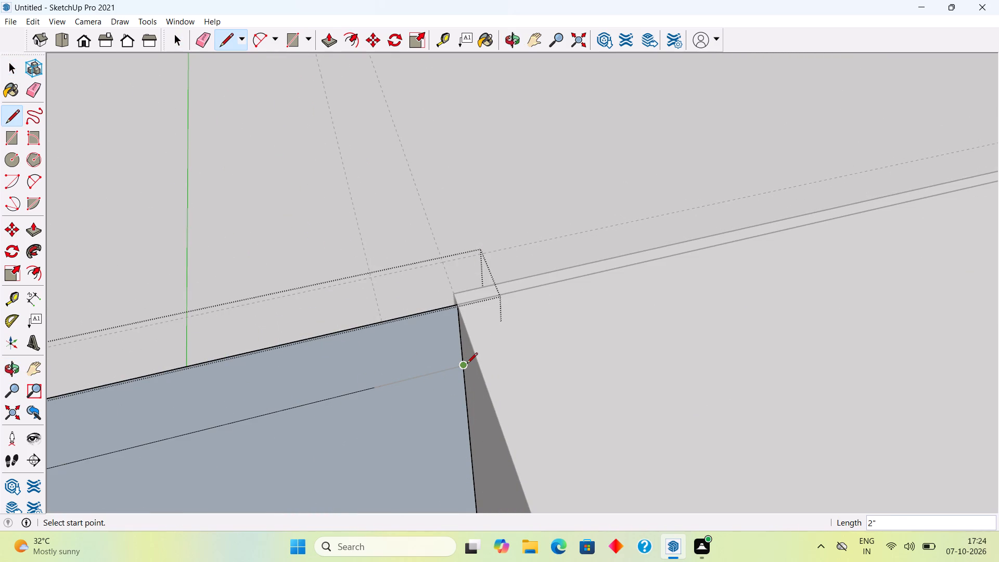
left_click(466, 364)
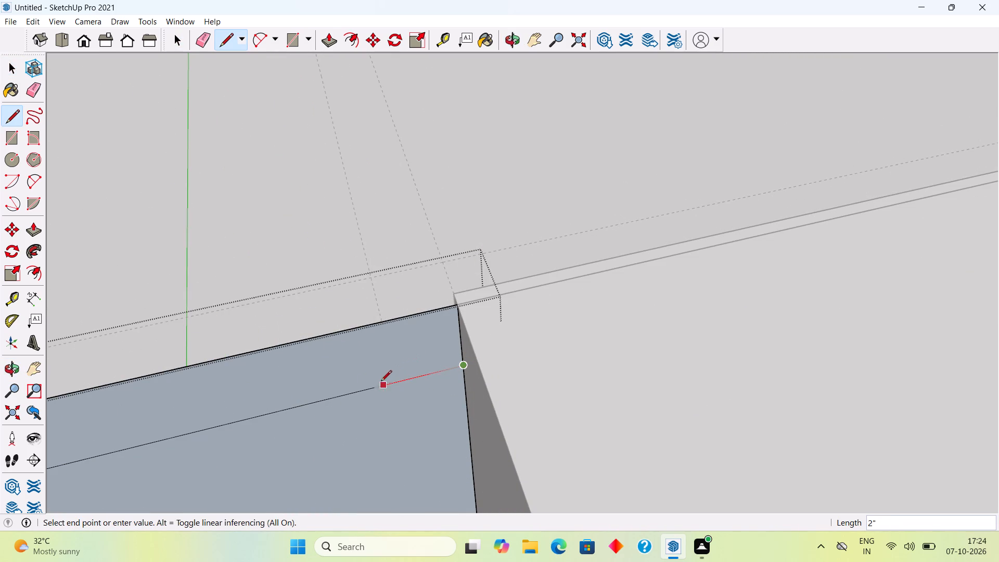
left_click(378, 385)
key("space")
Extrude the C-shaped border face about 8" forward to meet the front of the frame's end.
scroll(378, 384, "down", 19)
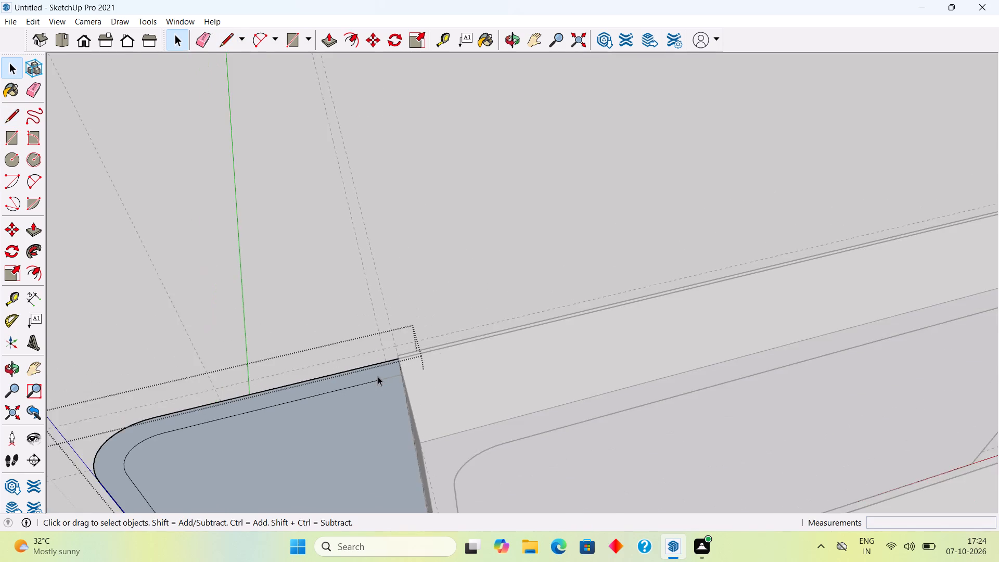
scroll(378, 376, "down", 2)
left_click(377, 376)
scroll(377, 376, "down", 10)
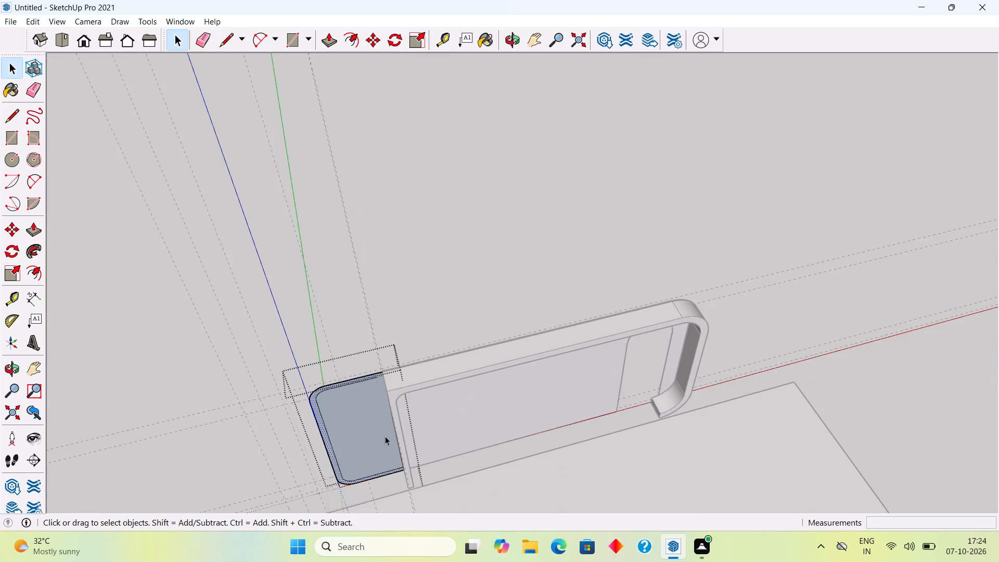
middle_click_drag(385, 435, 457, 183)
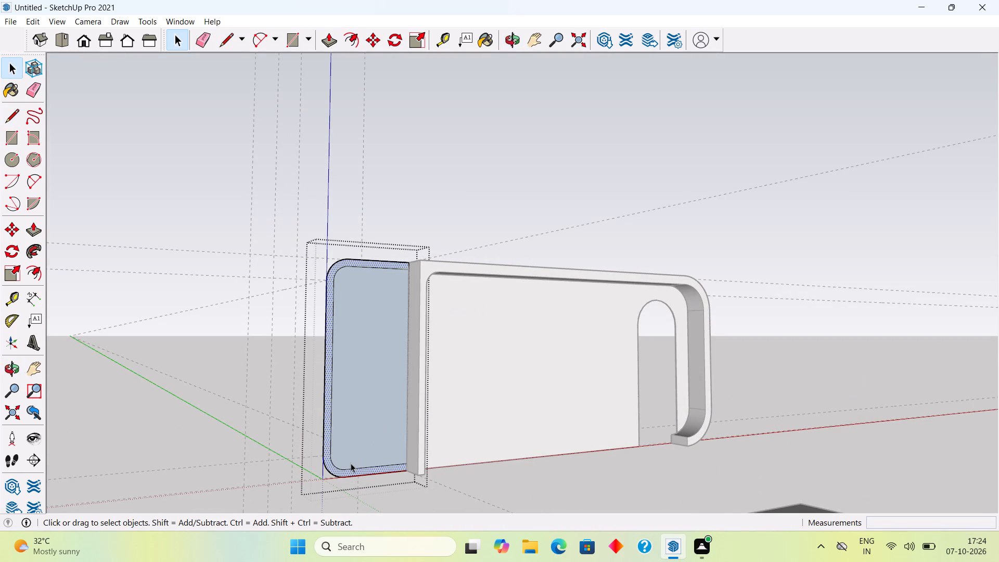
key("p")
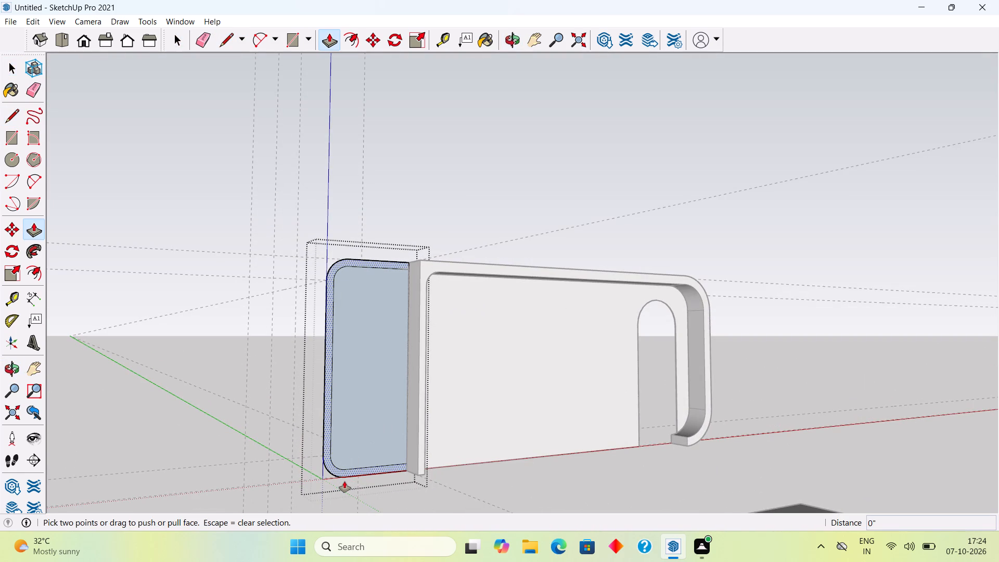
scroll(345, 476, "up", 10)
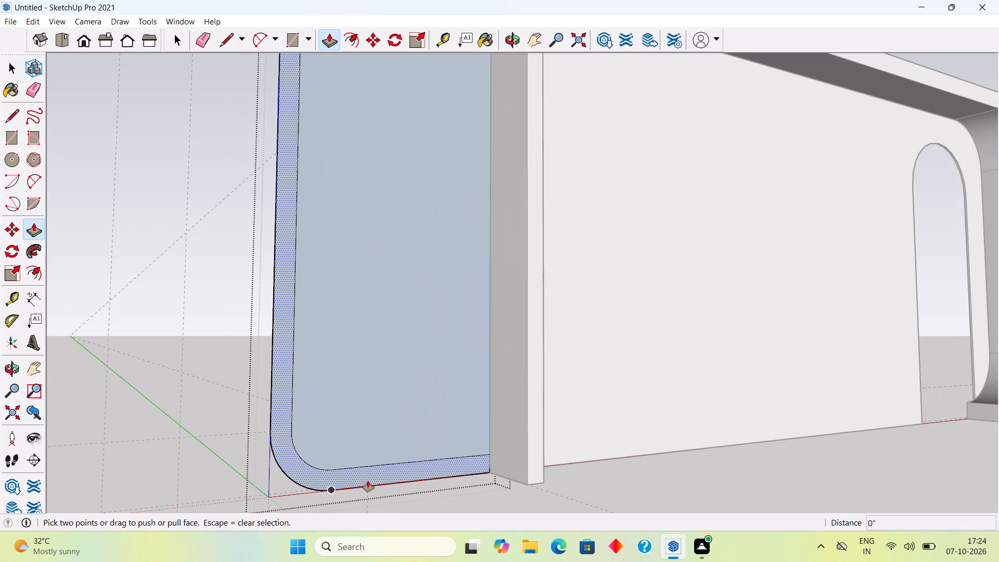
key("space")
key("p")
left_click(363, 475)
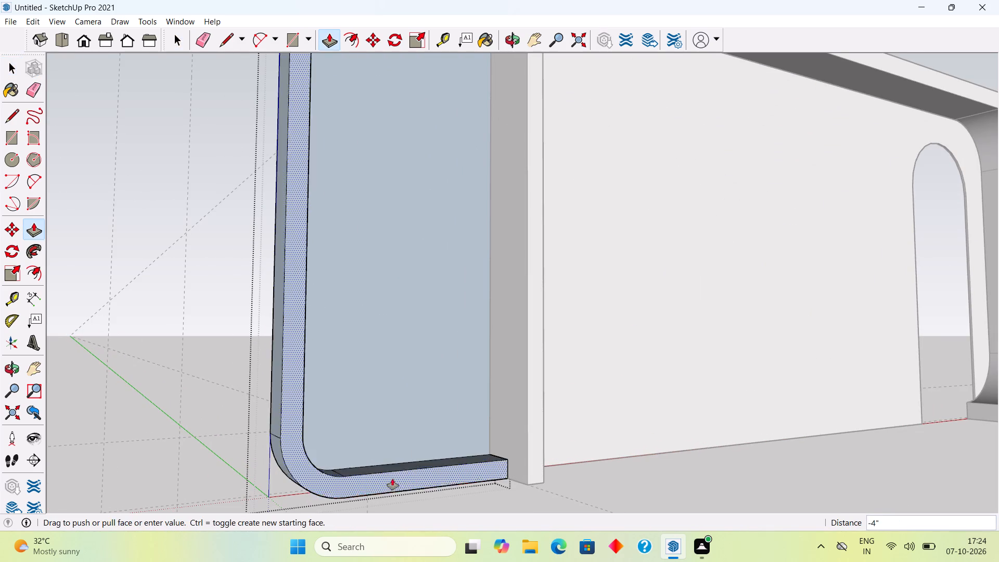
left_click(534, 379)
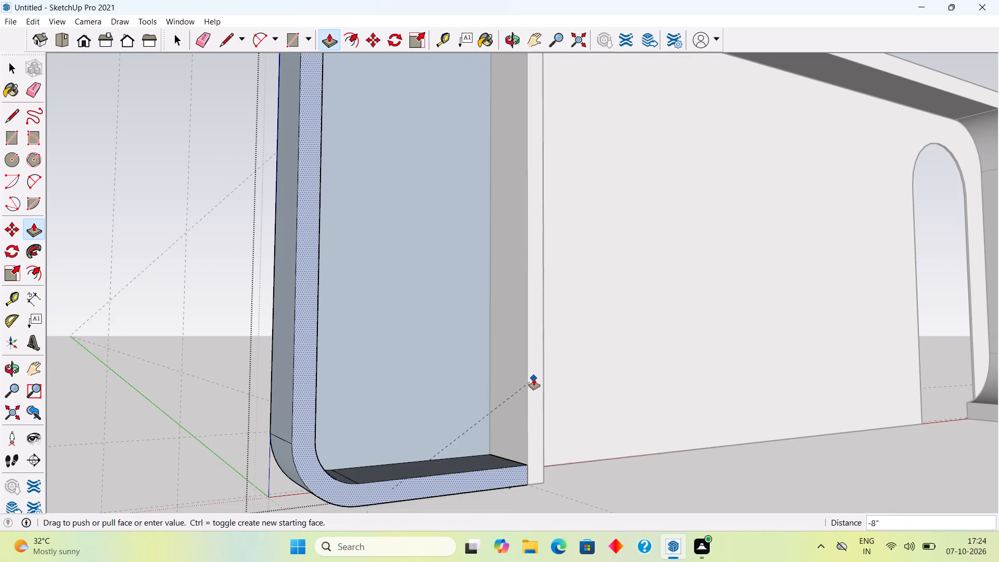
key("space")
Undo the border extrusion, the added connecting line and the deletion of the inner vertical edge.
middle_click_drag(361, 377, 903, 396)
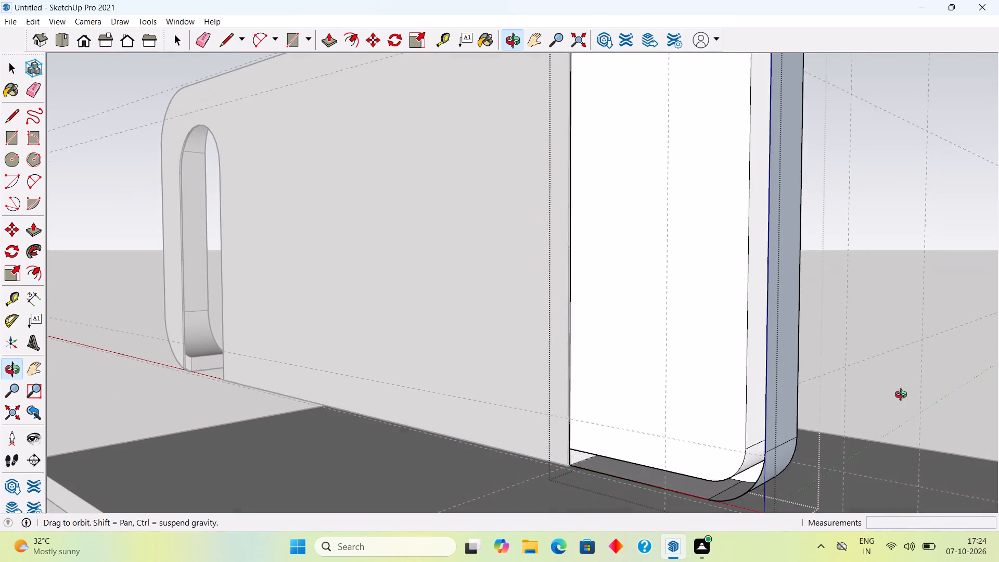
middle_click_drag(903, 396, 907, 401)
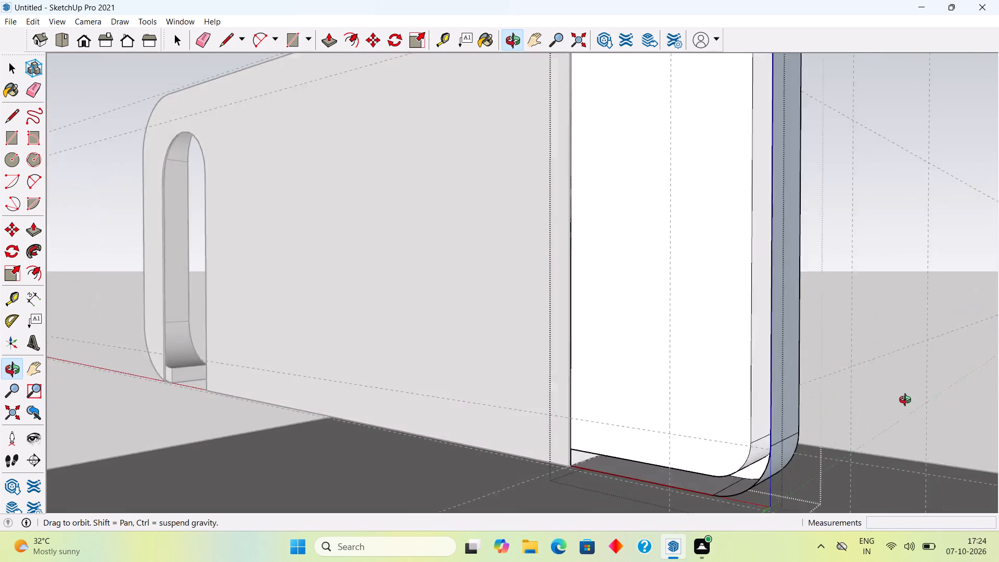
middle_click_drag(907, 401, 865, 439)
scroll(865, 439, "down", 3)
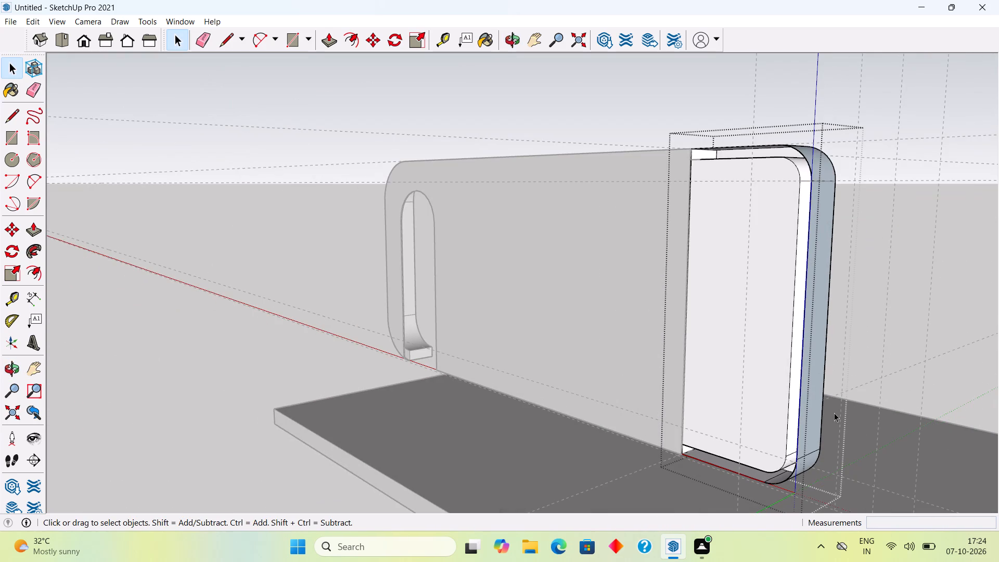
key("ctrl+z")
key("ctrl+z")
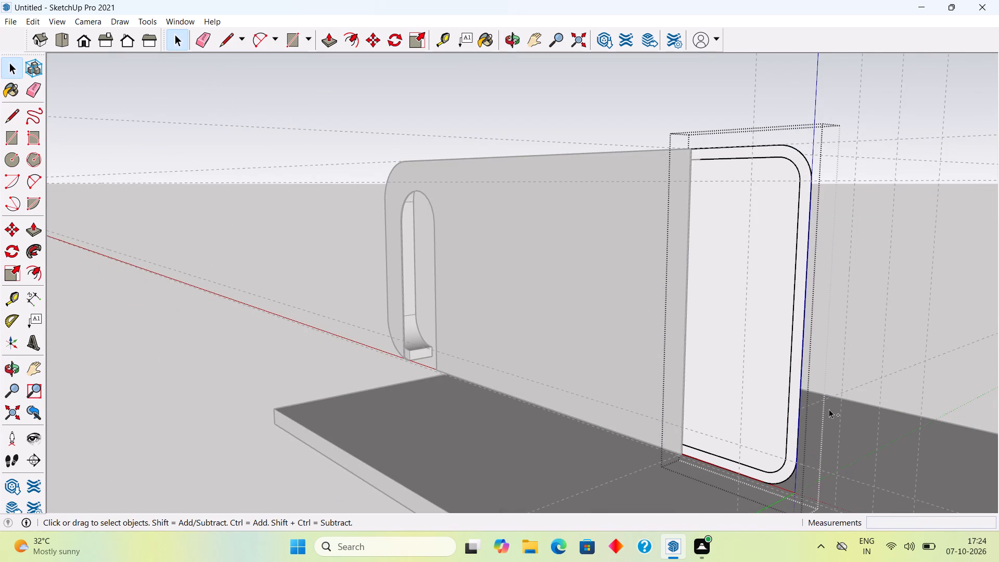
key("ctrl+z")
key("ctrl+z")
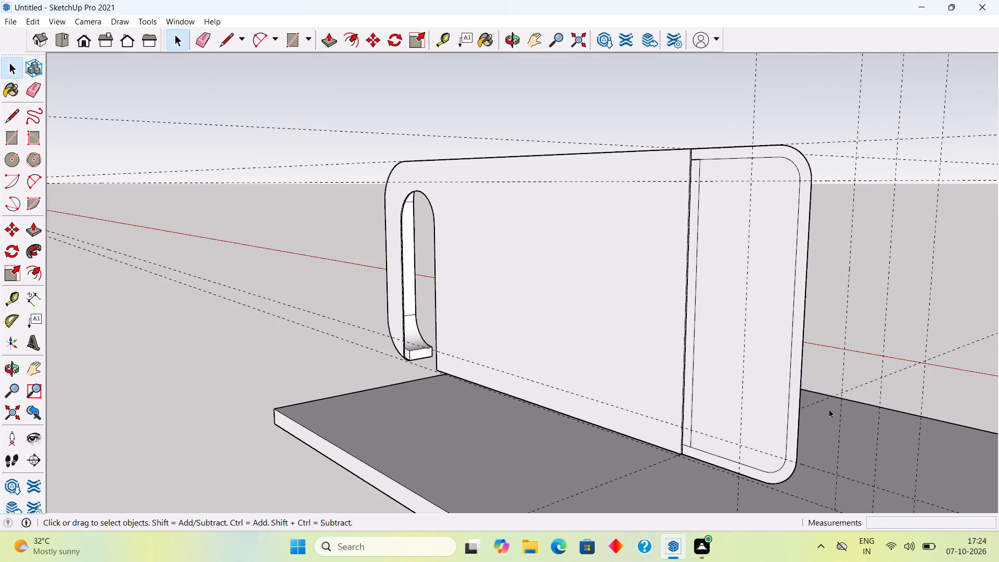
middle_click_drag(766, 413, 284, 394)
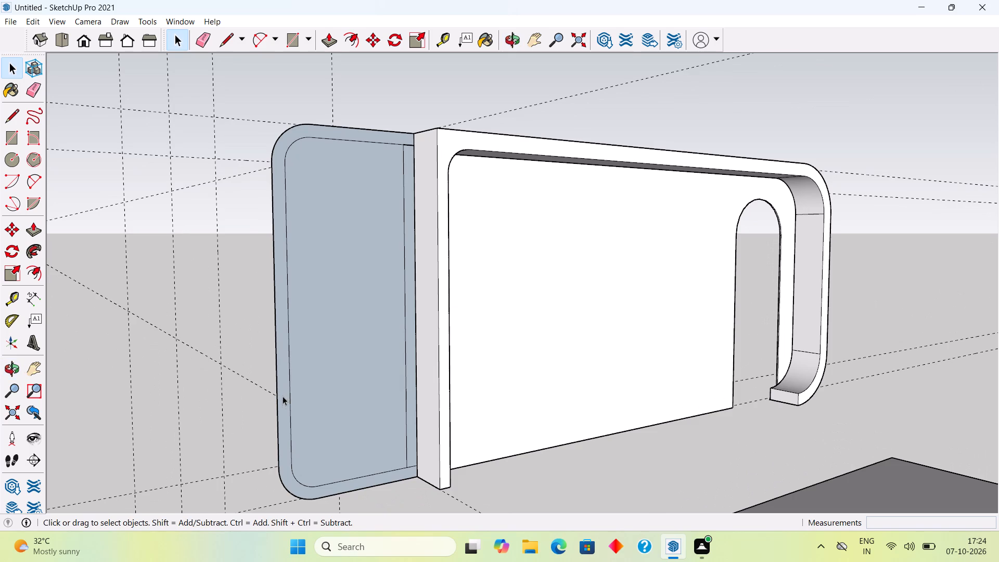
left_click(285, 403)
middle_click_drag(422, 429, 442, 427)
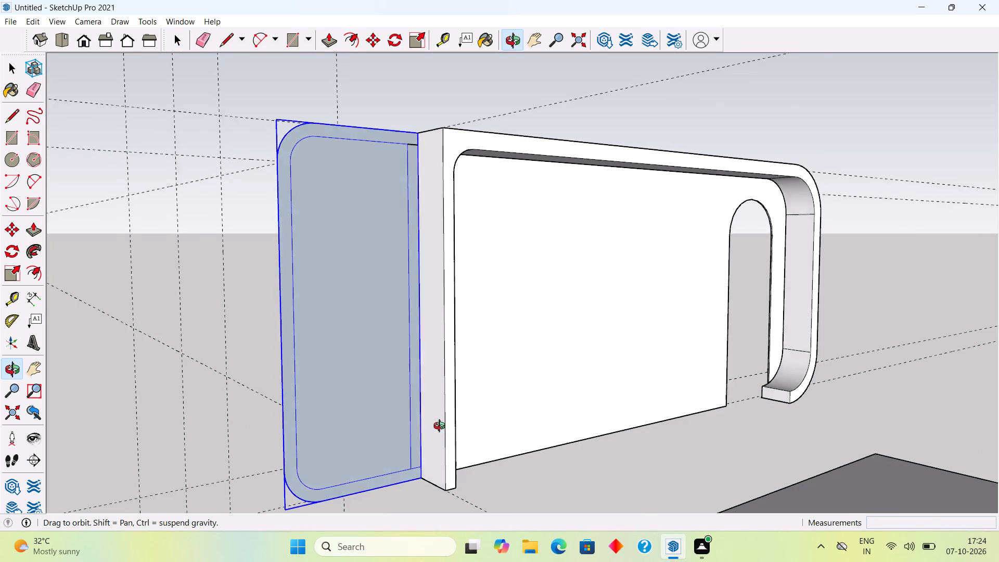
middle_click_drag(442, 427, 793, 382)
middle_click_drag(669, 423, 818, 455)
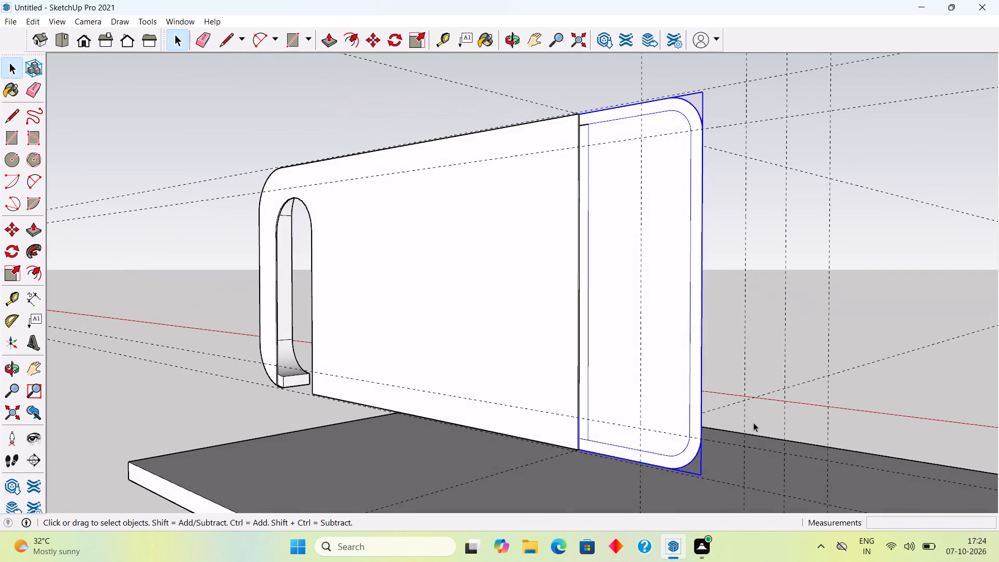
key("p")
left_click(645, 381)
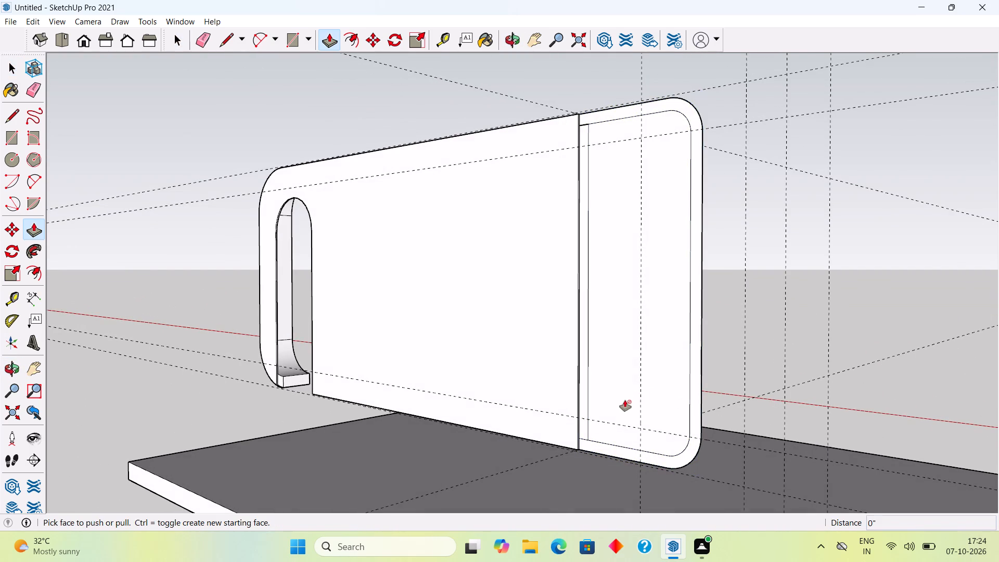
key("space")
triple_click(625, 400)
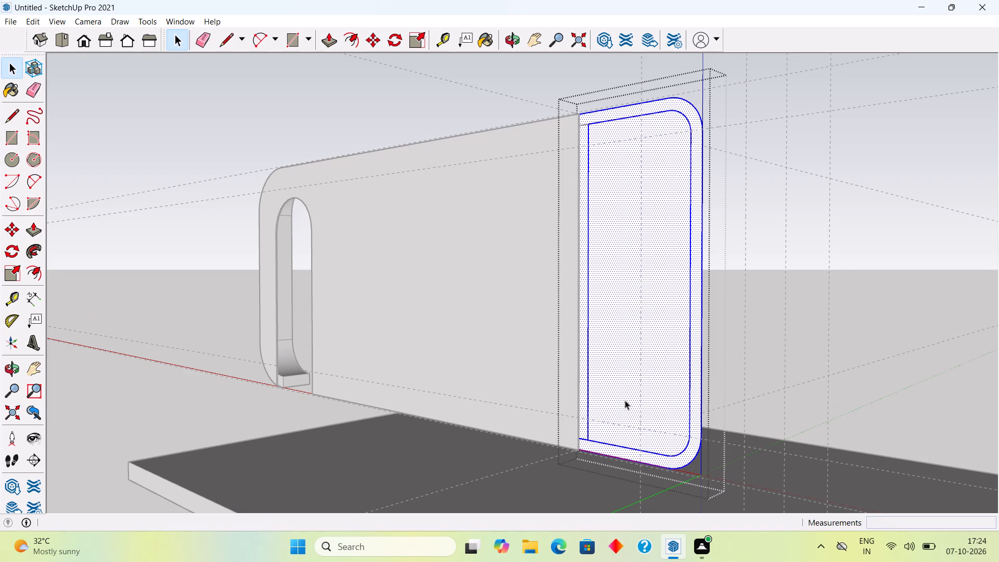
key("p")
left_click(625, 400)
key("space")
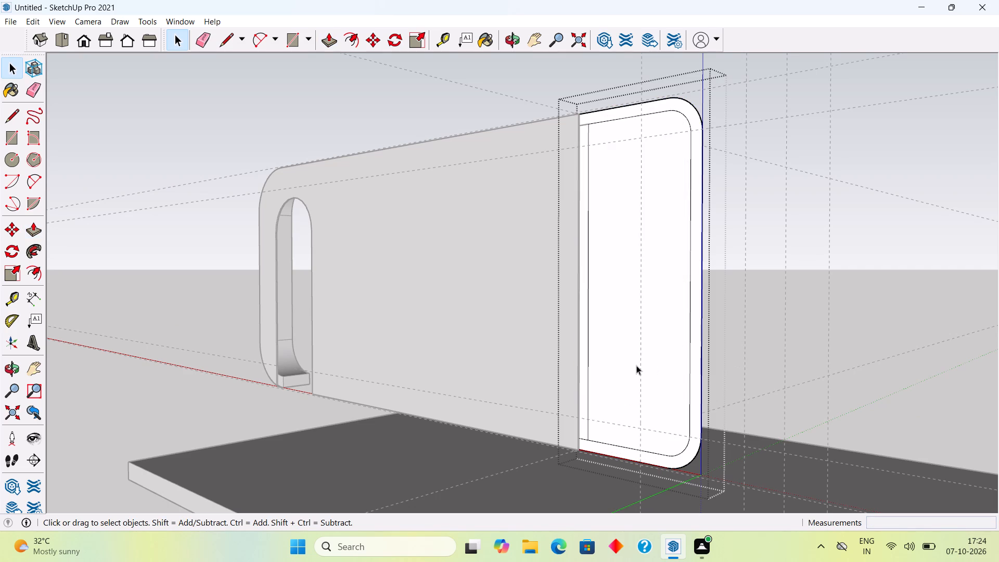
Inside the panel group, delete the inner outline's two vertical edges, both corner arcs, and its bottom and top edges.
middle_click_drag(697, 348, 263, 341)
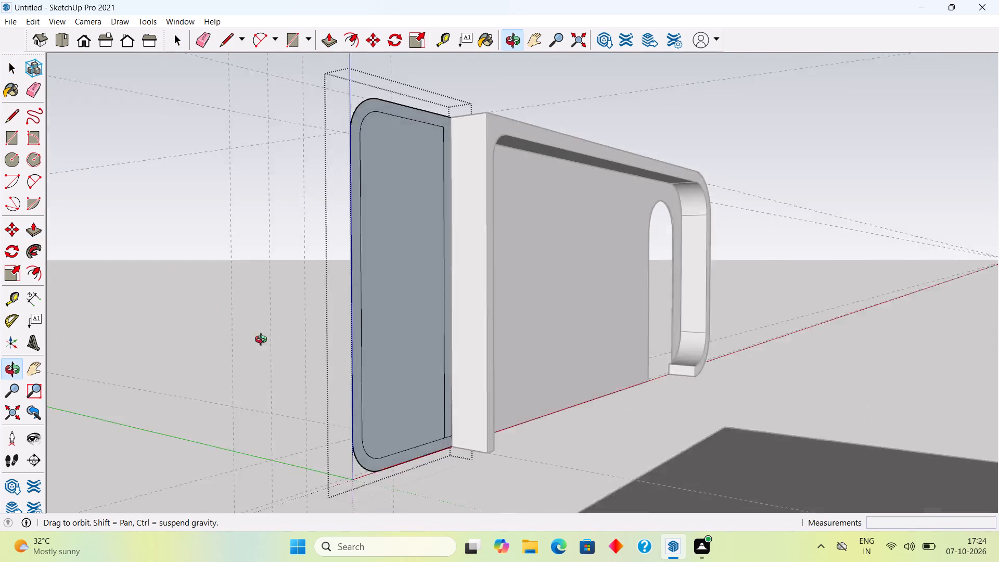
middle_click_drag(263, 341, 117, 423)
scroll(315, 306, "up", 3)
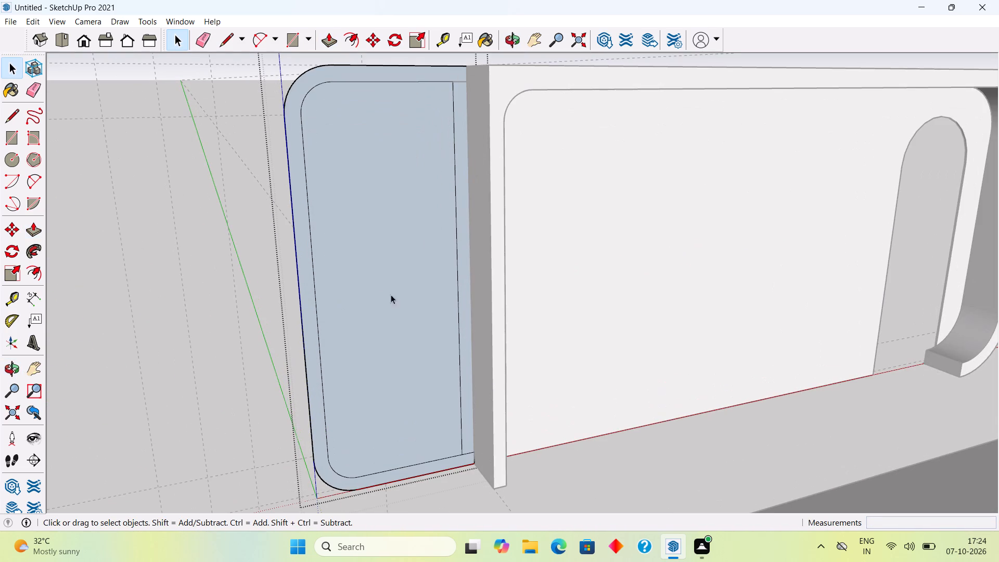
left_click(458, 324)
key("Delete")
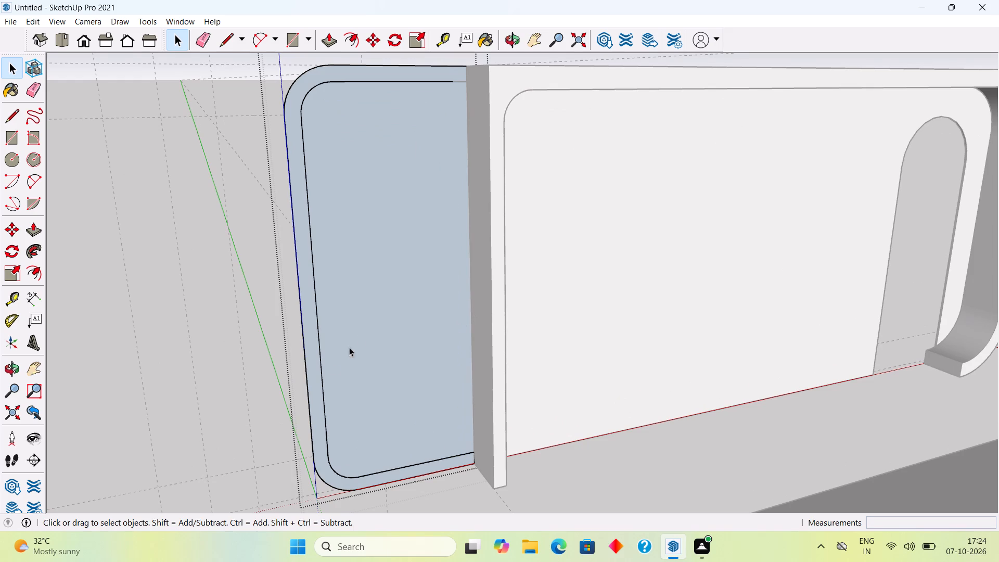
left_click(323, 373)
key("Delete")
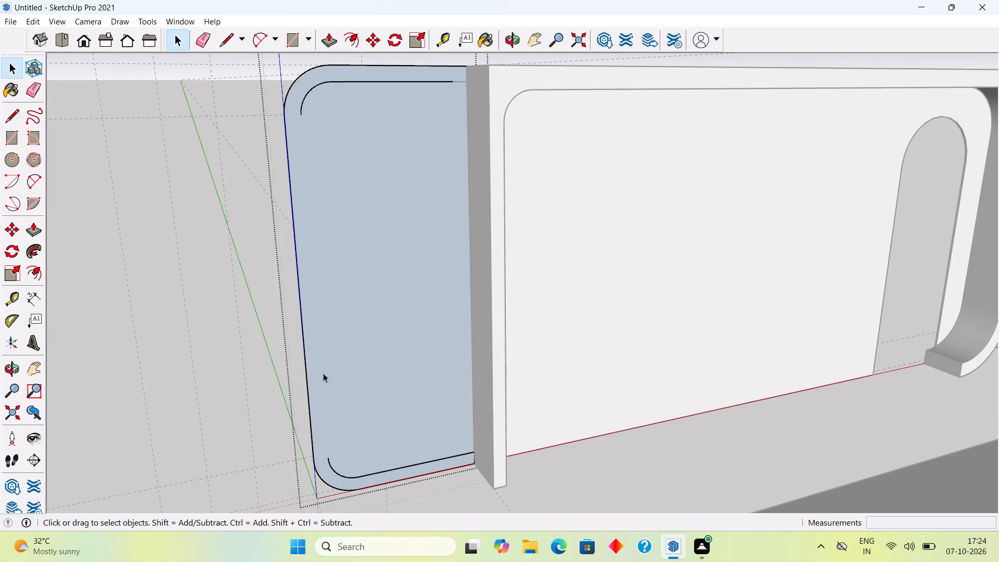
left_click(338, 473)
key("Delete")
left_click(365, 474)
key("Delete")
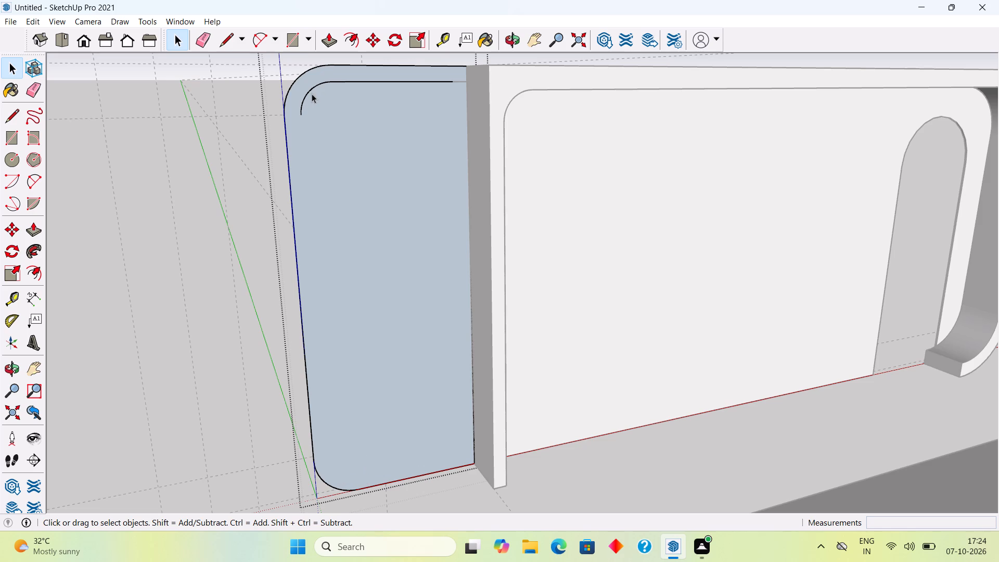
left_click(301, 109)
key("Delete")
left_click(339, 84)
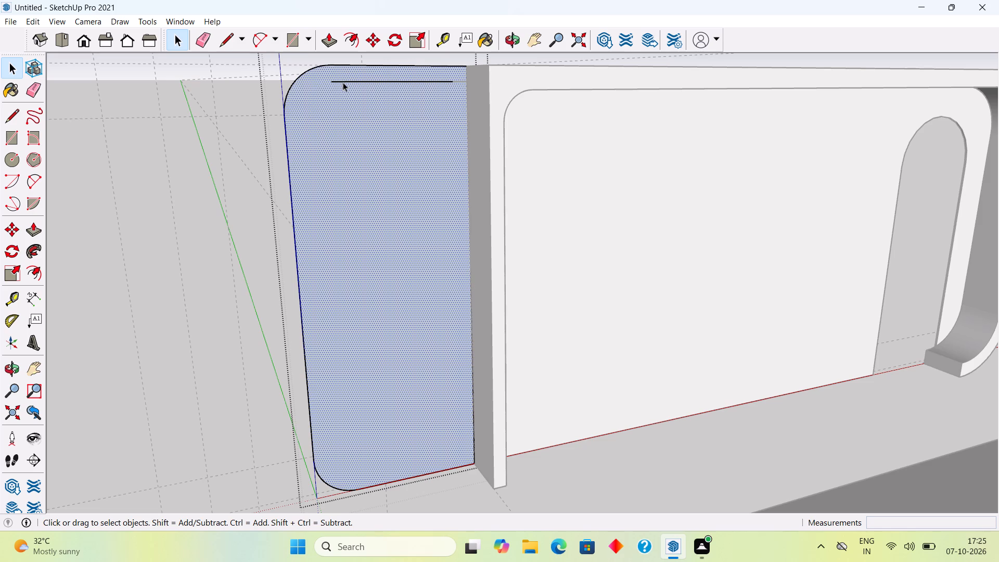
left_click(345, 81)
key("Delete")
scroll(369, 187, "down", 3)
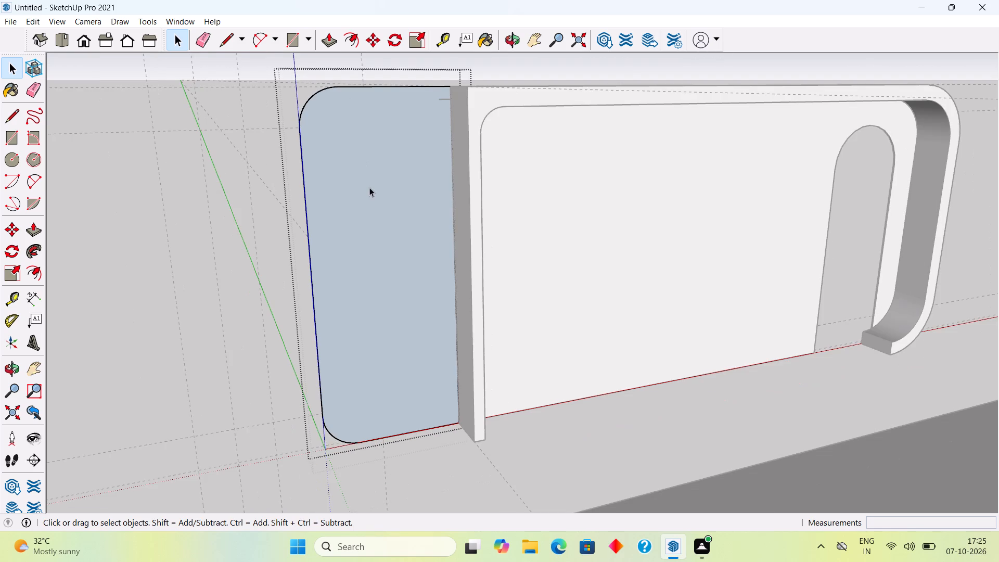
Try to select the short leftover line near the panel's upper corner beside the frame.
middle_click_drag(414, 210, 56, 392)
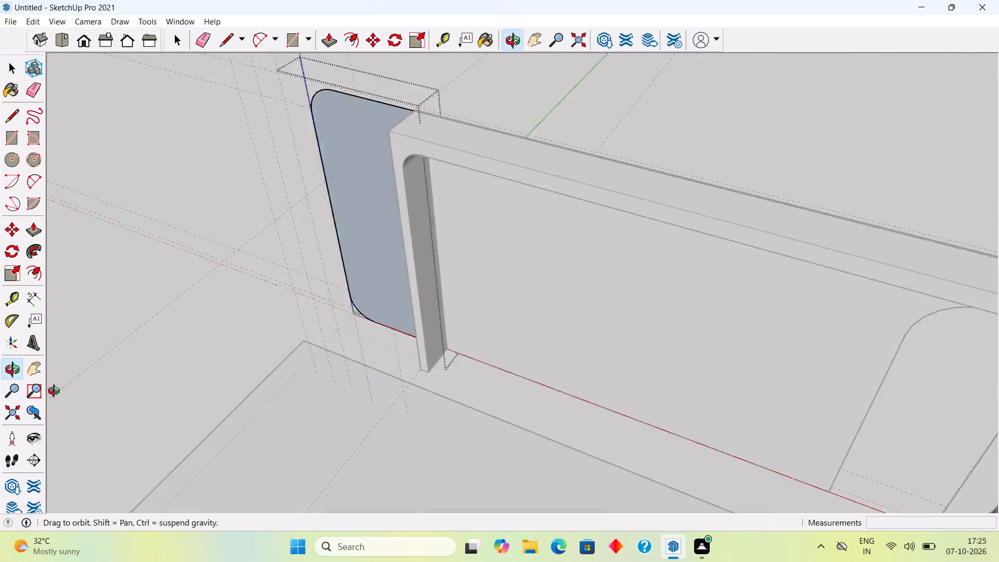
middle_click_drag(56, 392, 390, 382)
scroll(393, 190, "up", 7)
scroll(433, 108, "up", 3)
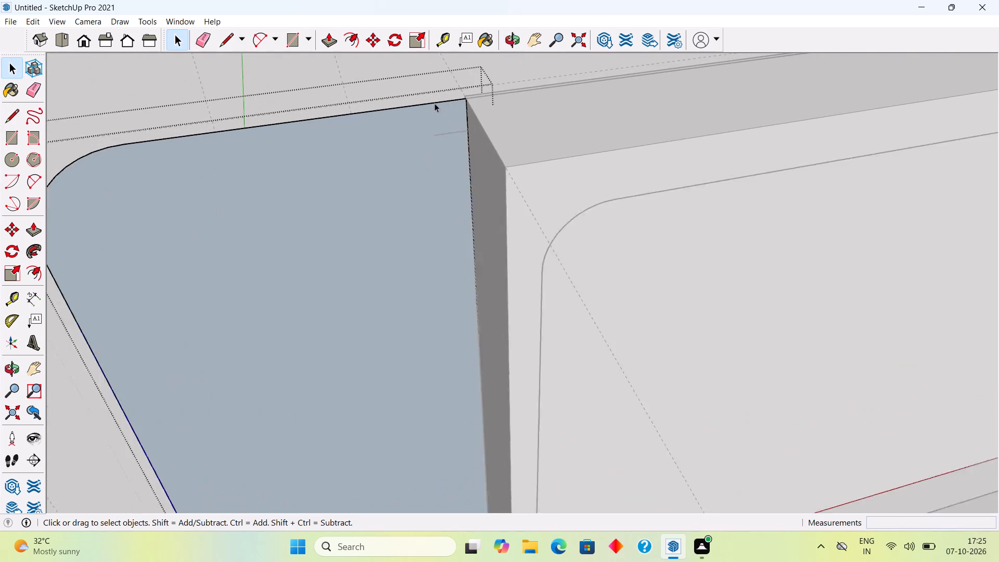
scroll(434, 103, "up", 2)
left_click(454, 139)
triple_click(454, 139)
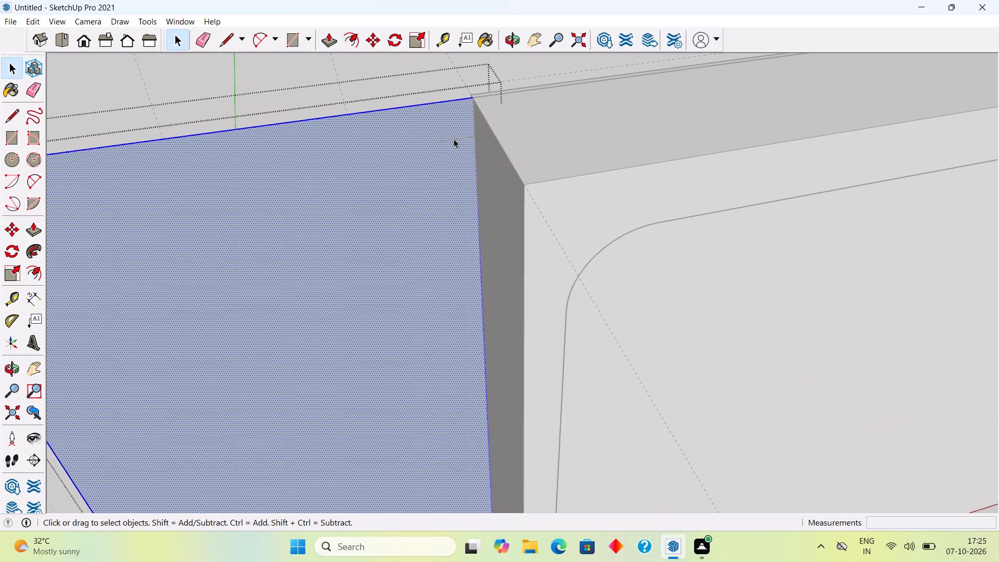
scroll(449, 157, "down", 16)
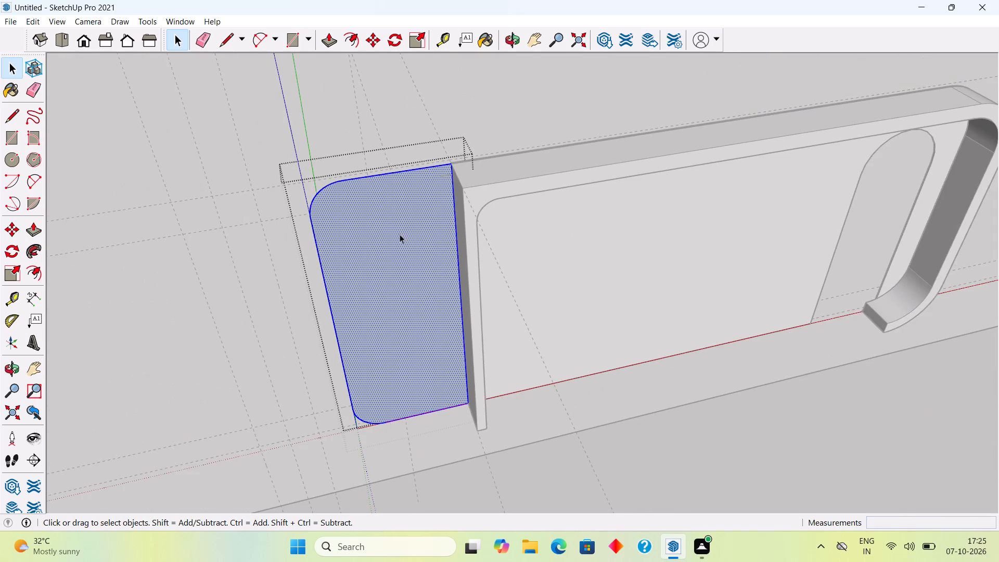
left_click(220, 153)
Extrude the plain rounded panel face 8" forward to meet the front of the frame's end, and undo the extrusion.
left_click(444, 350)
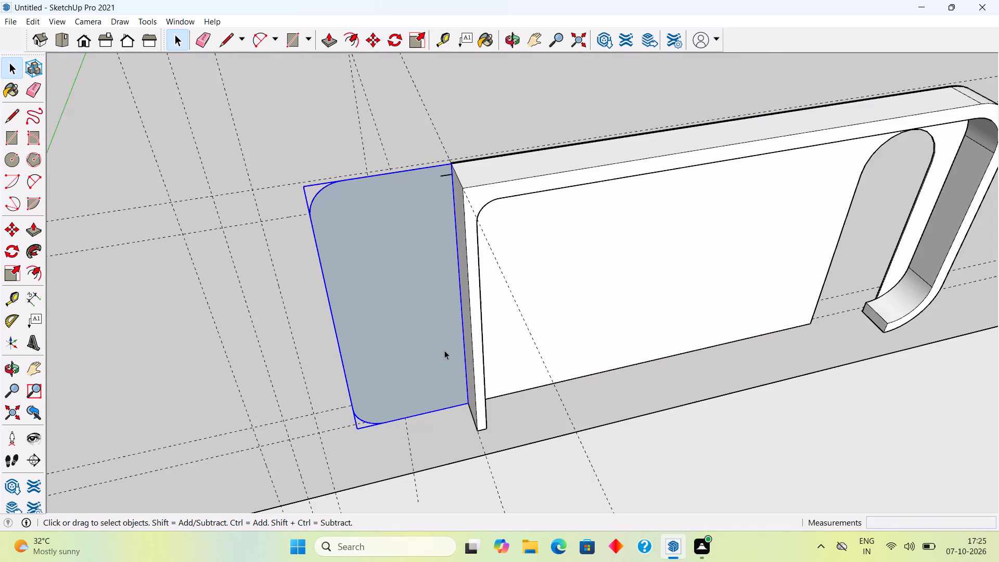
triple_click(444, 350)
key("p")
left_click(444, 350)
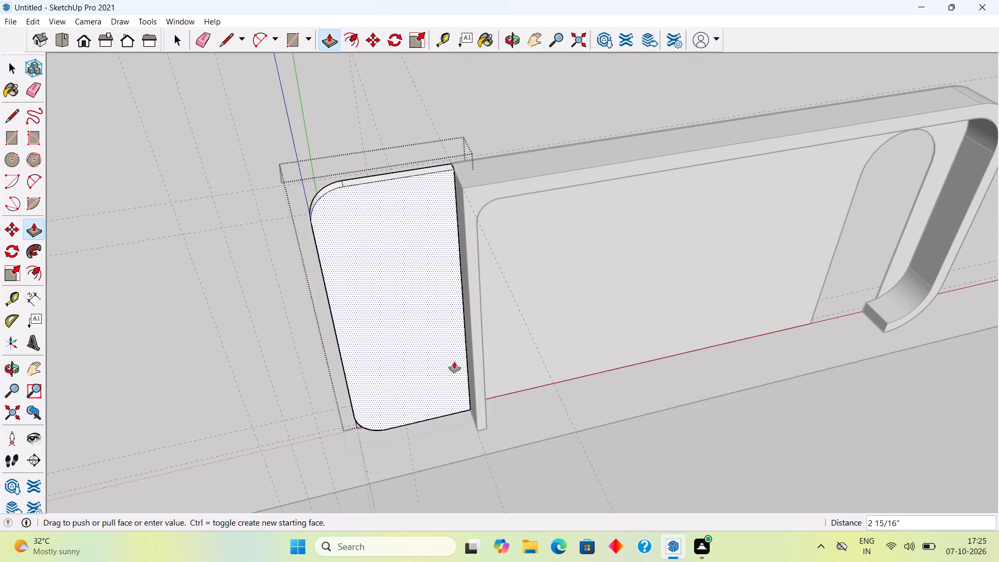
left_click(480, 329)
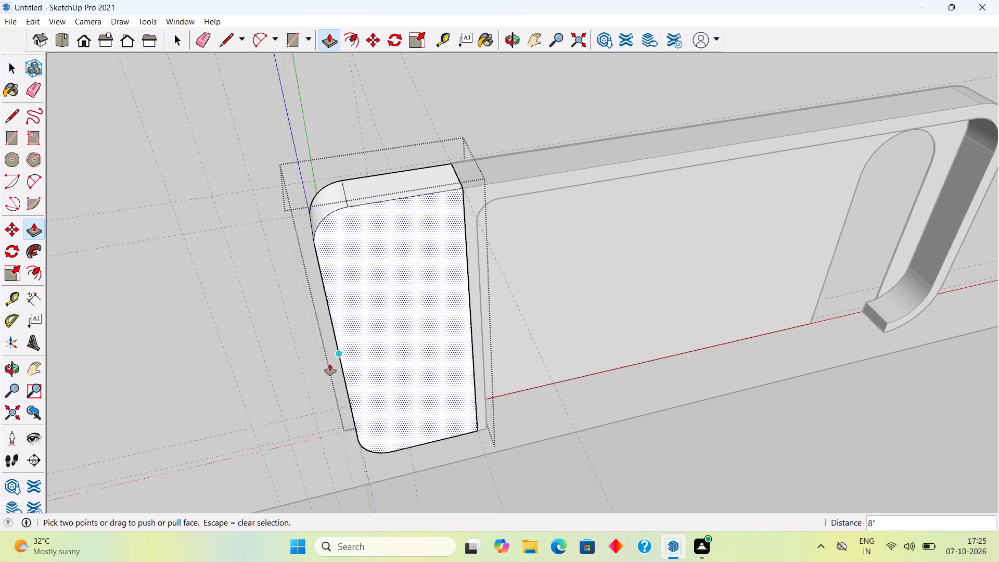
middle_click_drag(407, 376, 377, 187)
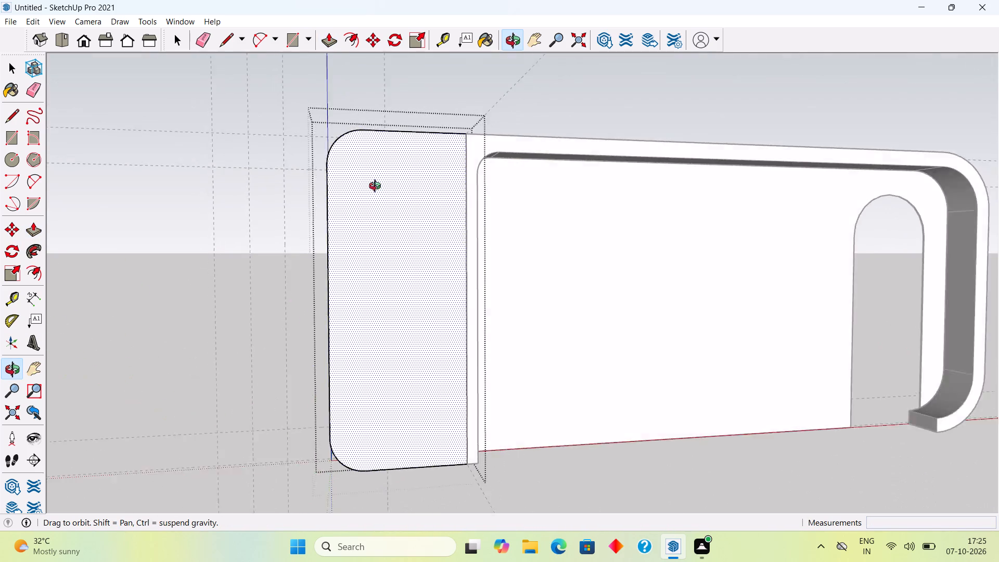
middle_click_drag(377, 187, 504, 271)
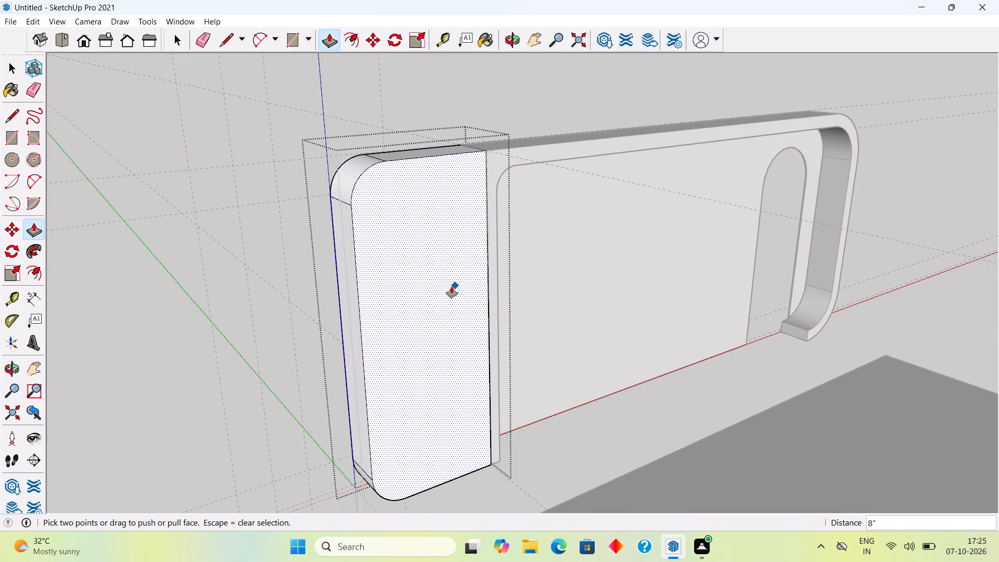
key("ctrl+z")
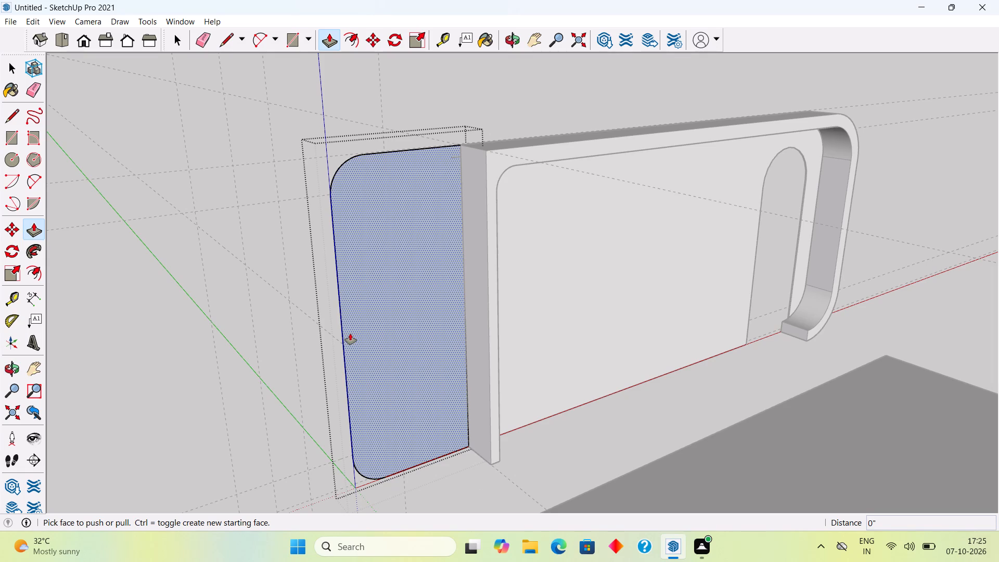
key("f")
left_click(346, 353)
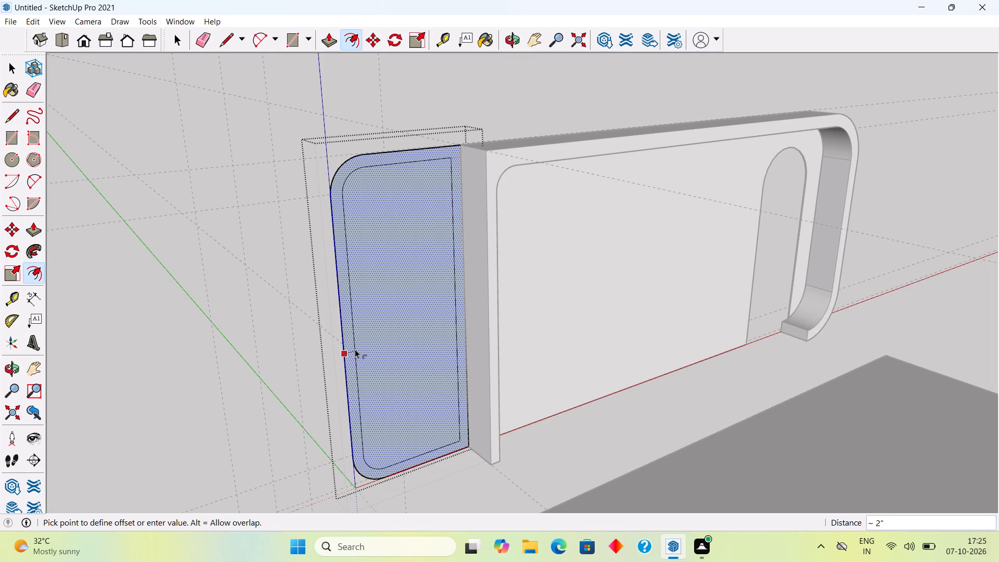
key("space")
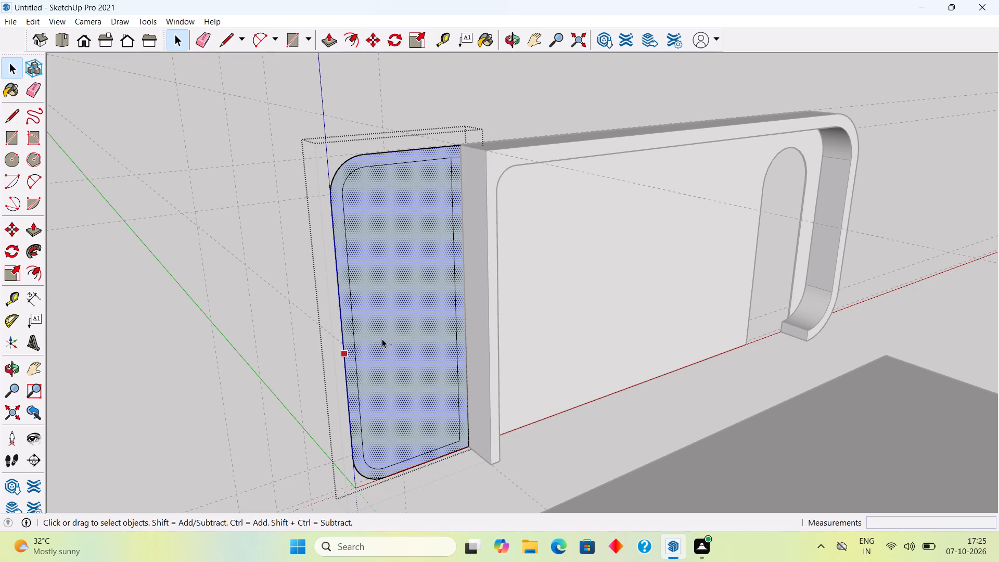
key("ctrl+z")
Delete the short leftover line outside the group, near the panel's upper corner beside the frame.
left_click(407, 320)
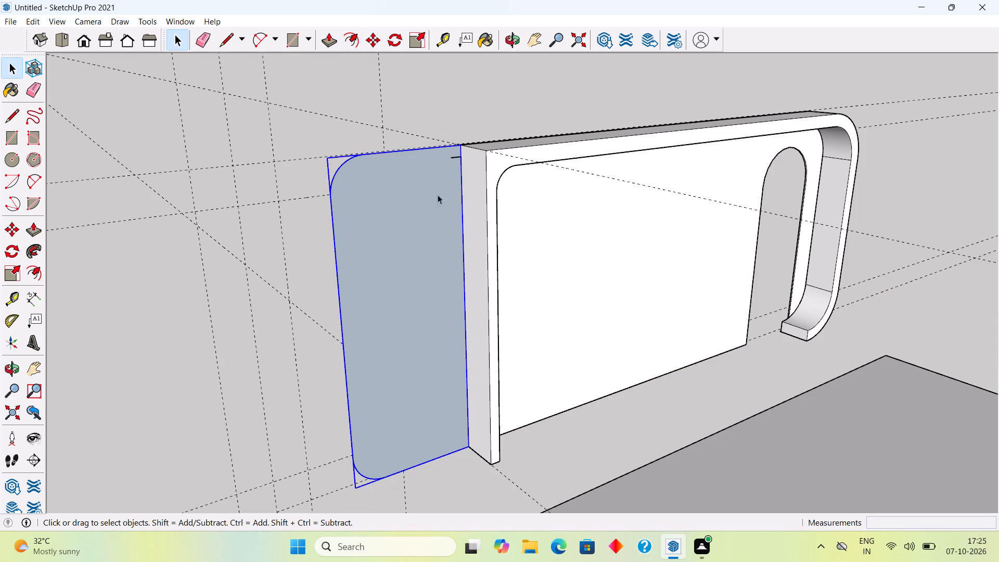
left_click(521, 63)
scroll(450, 159, "up", 7)
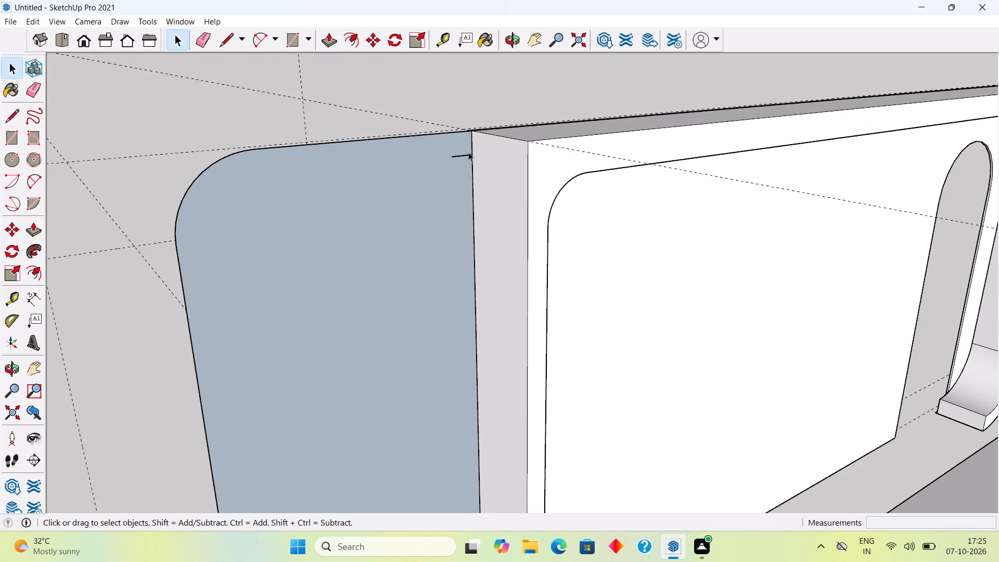
left_click(467, 157)
key("Delete")
Inside the panel group, extrude the plain rounded panel face forward by 0.3".
scroll(405, 191, "down", 8)
left_click(375, 276)
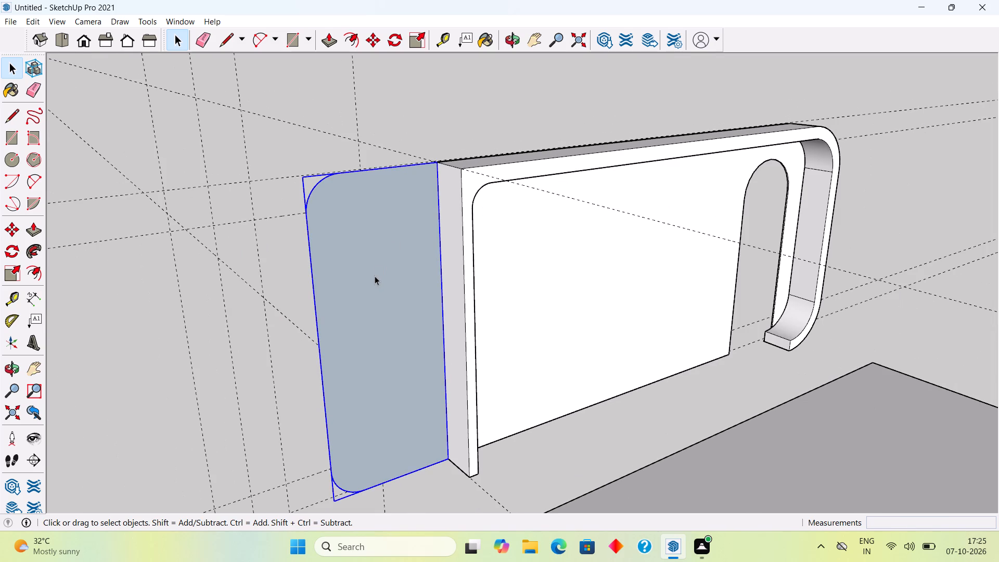
triple_click(375, 276)
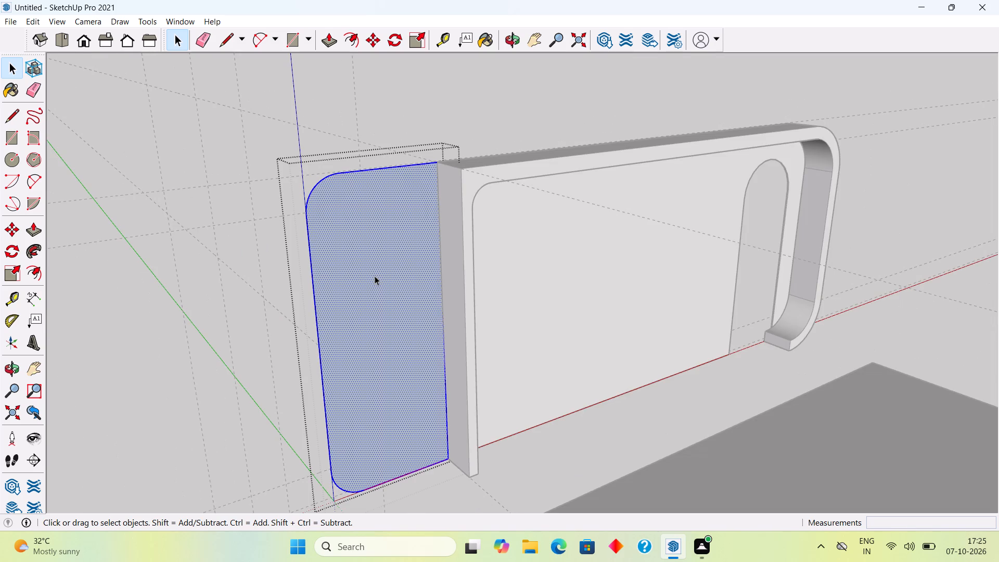
key("p")
left_click(375, 276)
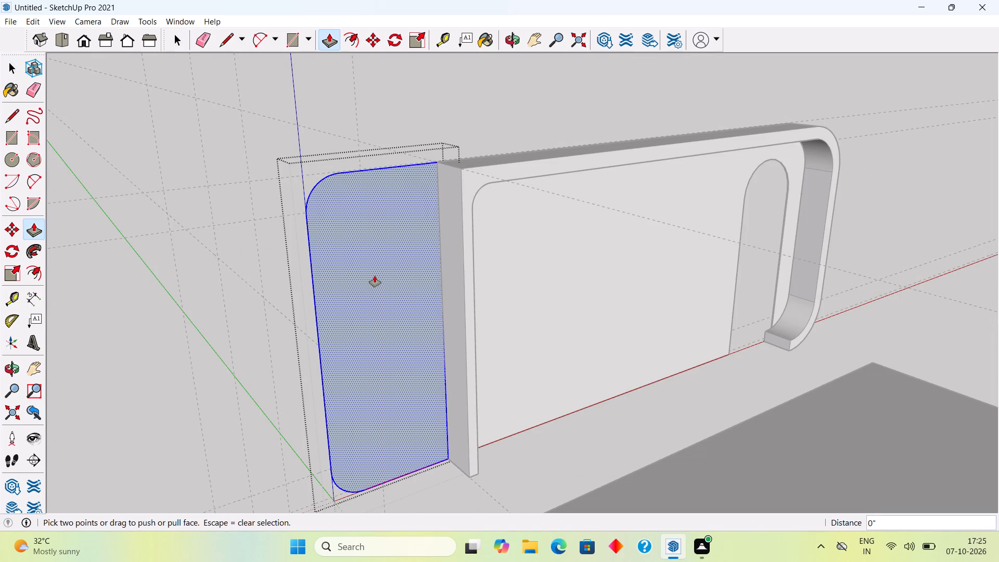
type(".3\"")
key("Return")
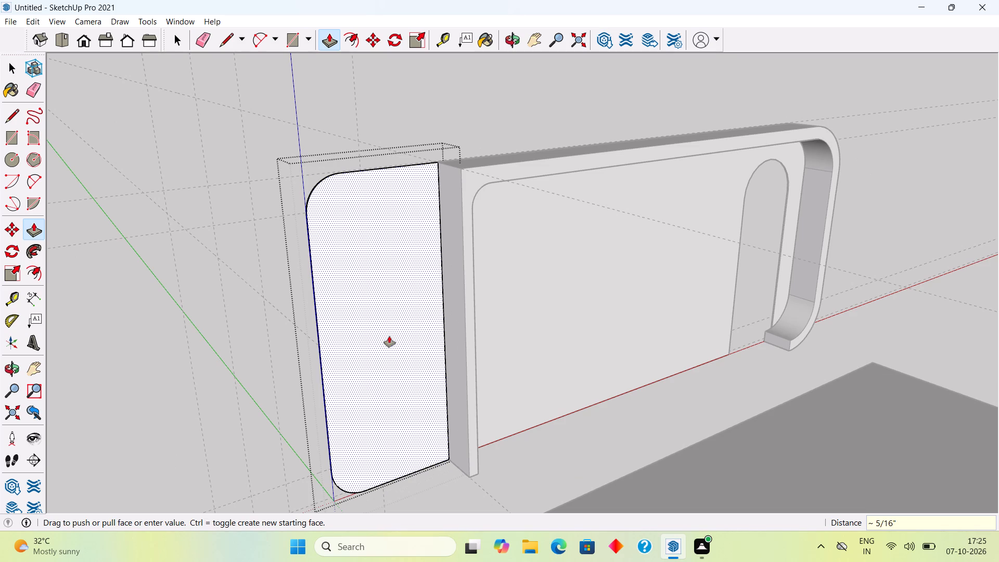
Offset the outline of the rounded side panel's front face inward by 2".
key("space")
scroll(395, 318, "up", 4)
middle_click_drag(392, 317, 342, 356)
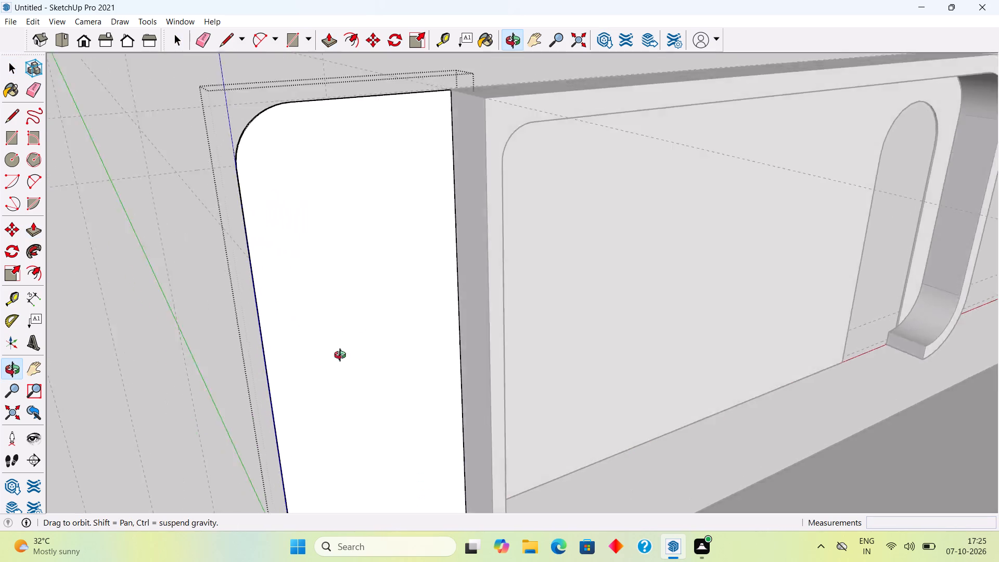
middle_click_drag(342, 356, 275, 408)
left_click(272, 259)
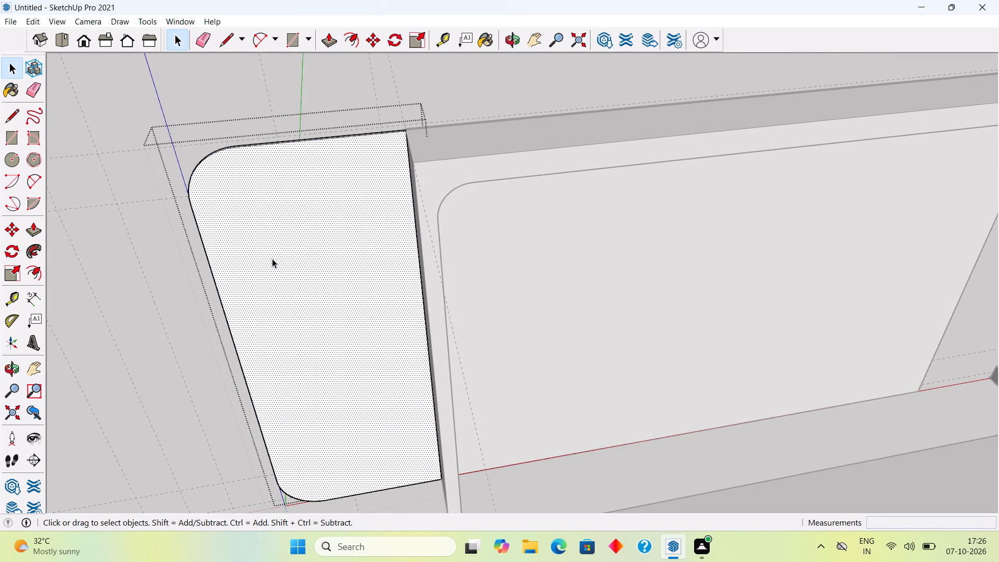
key("f")
left_click(242, 311)
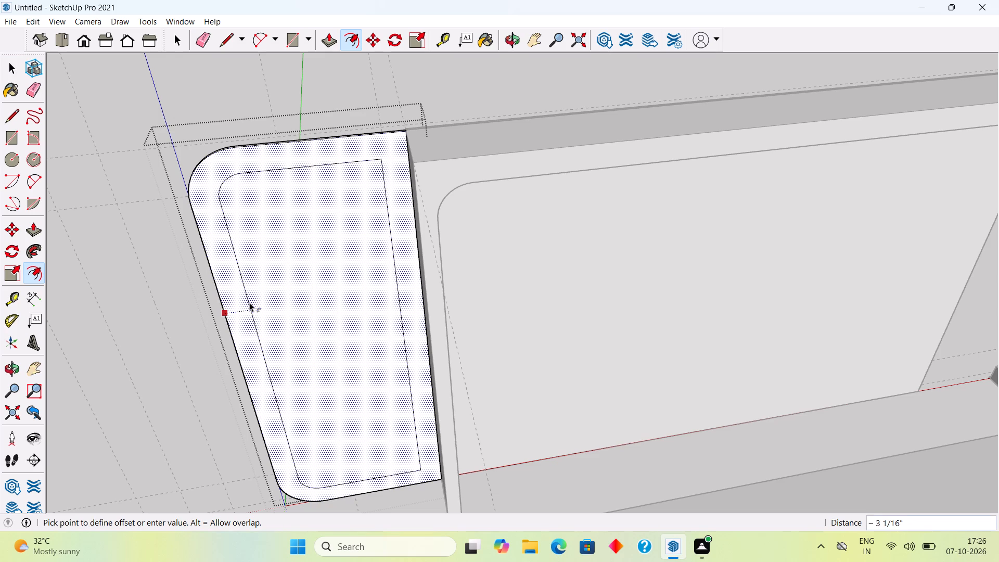
type("2\"")
key("Return")
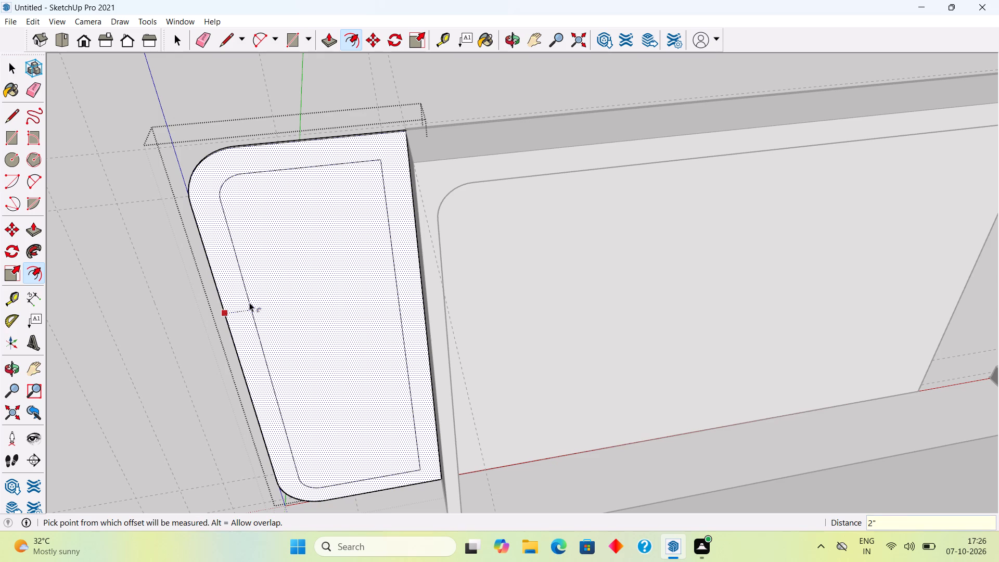
key("space")
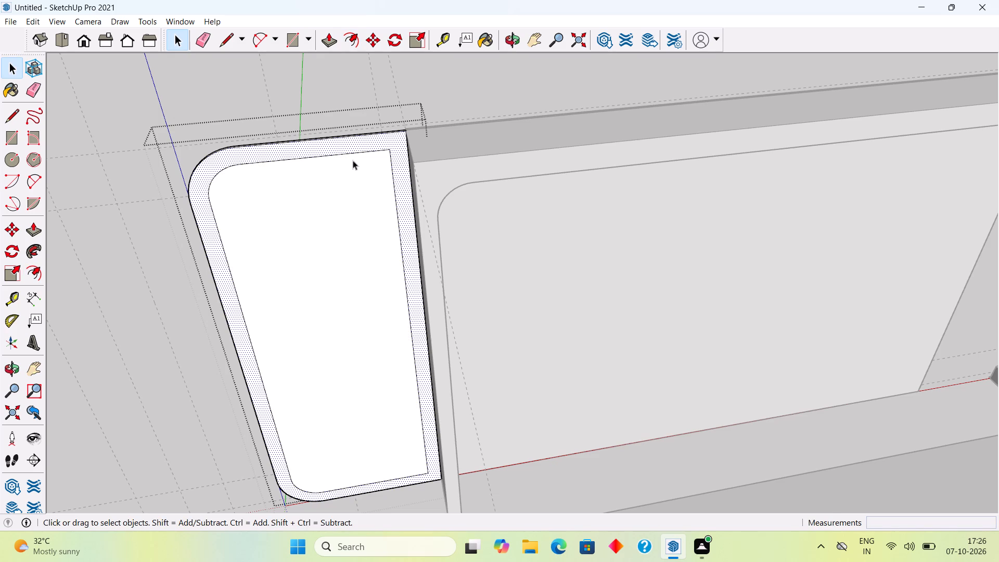
Draw two 2" lines extending the inner outline's upper and lower edges to the panel's edge beside the frame.
key("l")
left_click(387, 152)
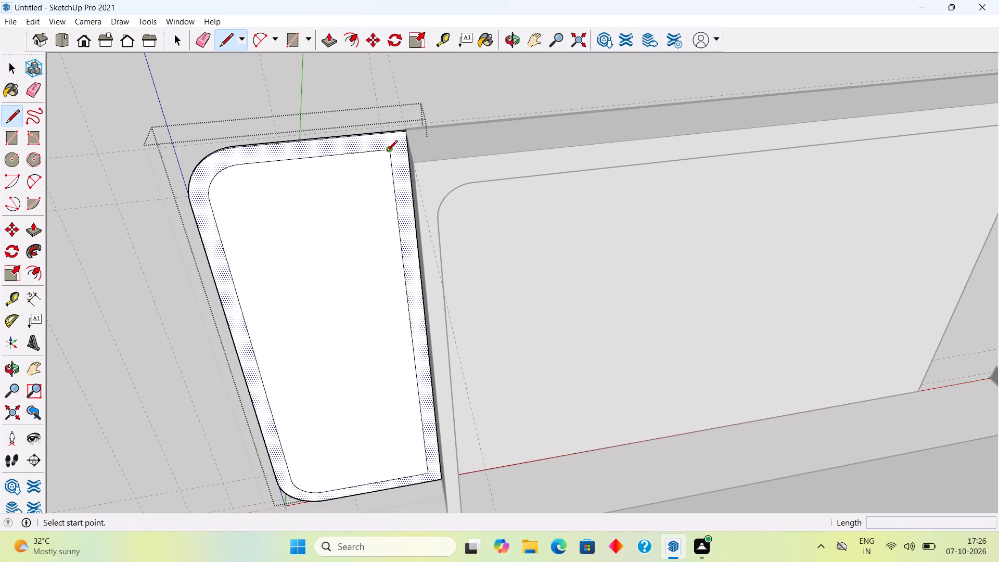
scroll(415, 149, "up", 7)
left_click(404, 147)
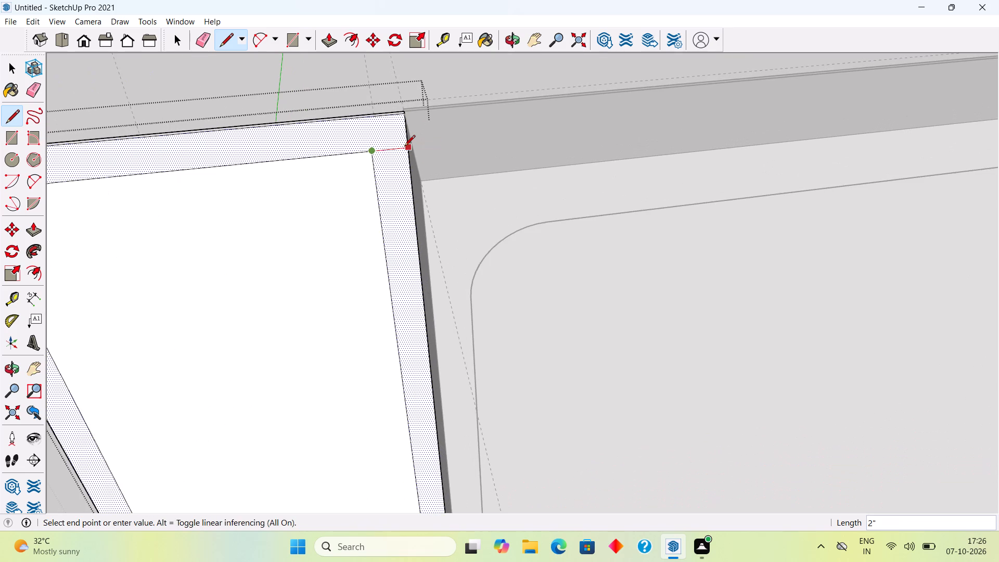
scroll(404, 146, "down", 6)
key("space")
scroll(404, 146, "down", 10)
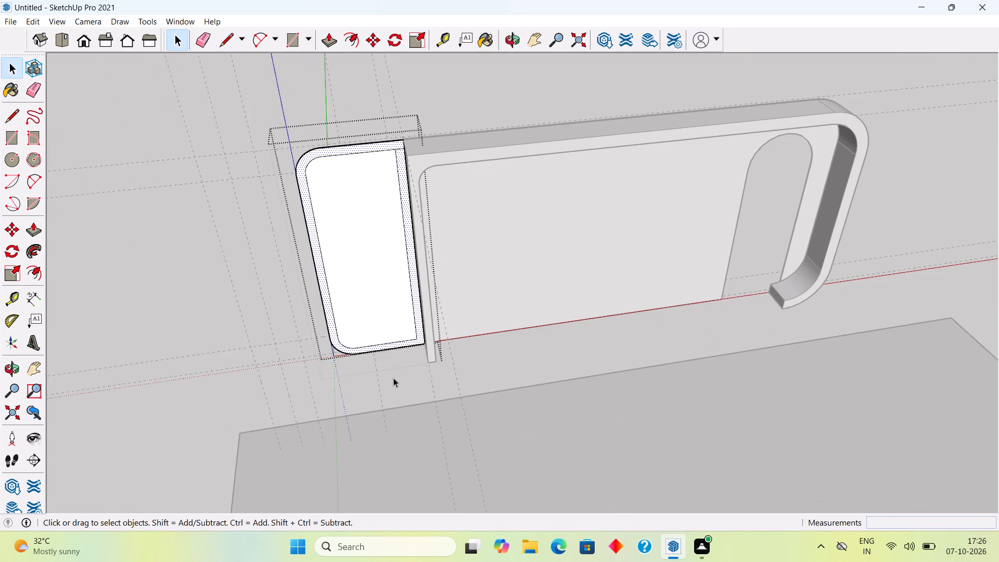
middle_click_drag(398, 371, 453, 302)
scroll(438, 340, "up", 11)
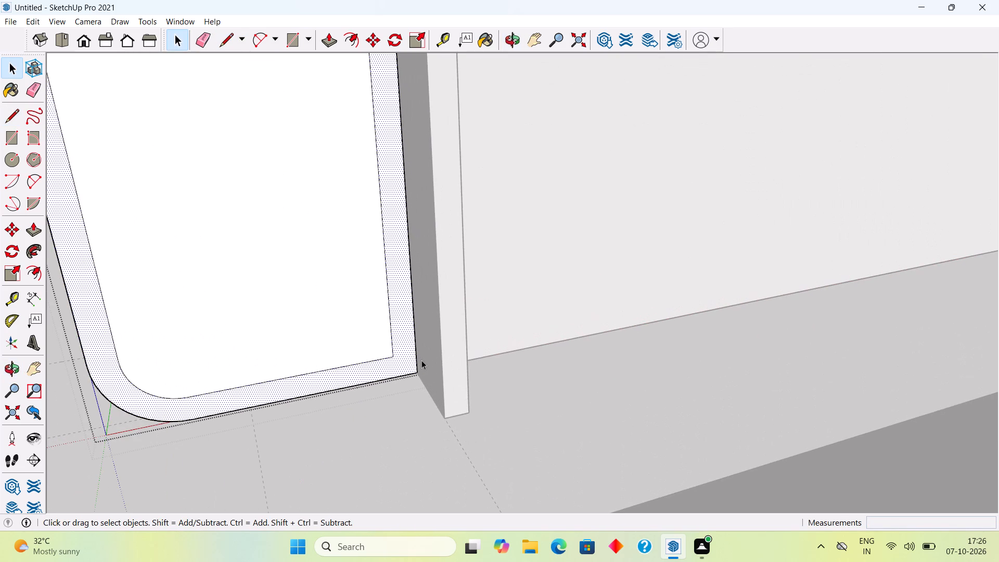
key("l")
left_click(394, 357)
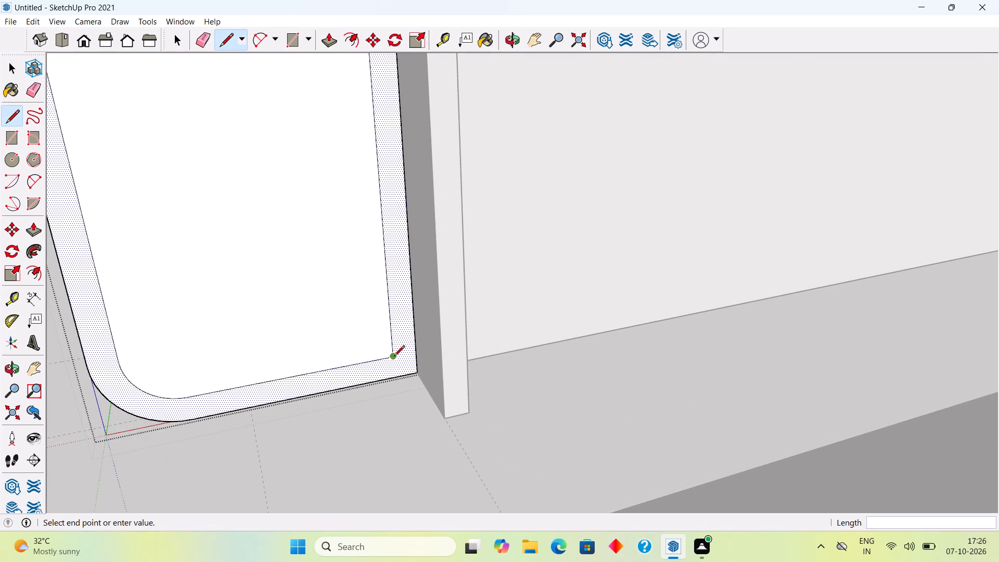
left_click(416, 349)
key("space")
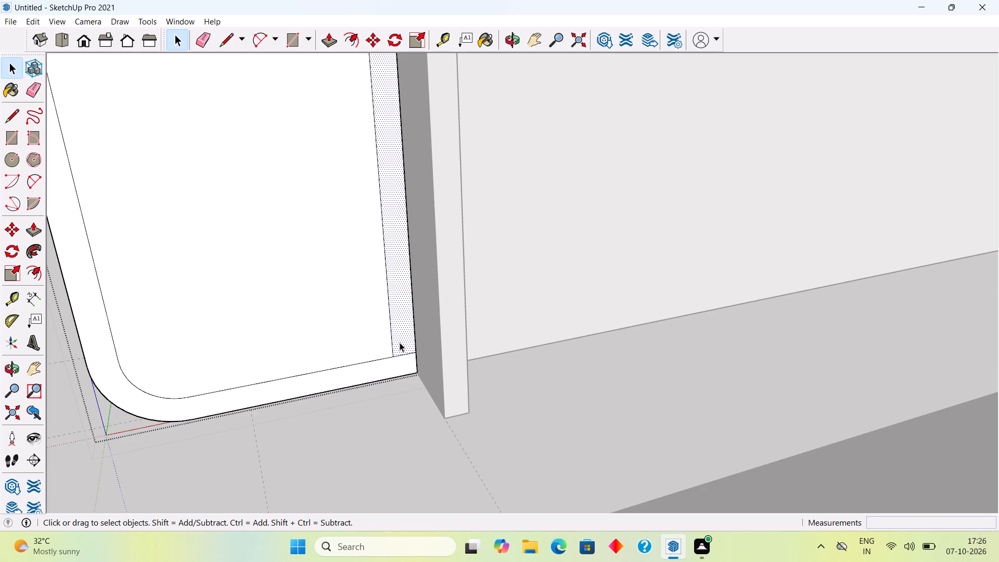
Delete the inner outline's vertical line beside the frame so the inner face reaches the panel's edge.
left_click(391, 337)
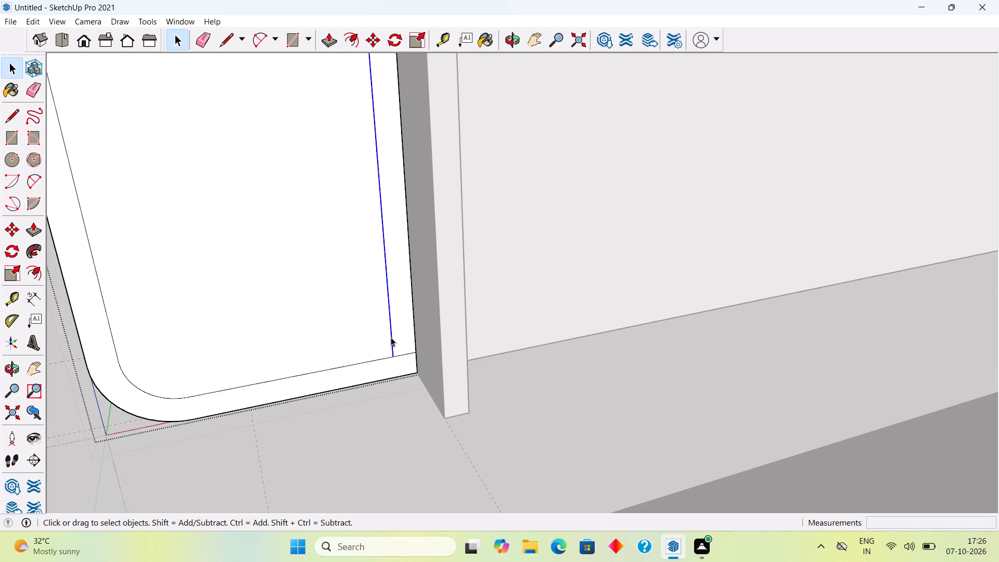
key("Delete")
scroll(391, 337, "down", 5)
left_click(381, 324)
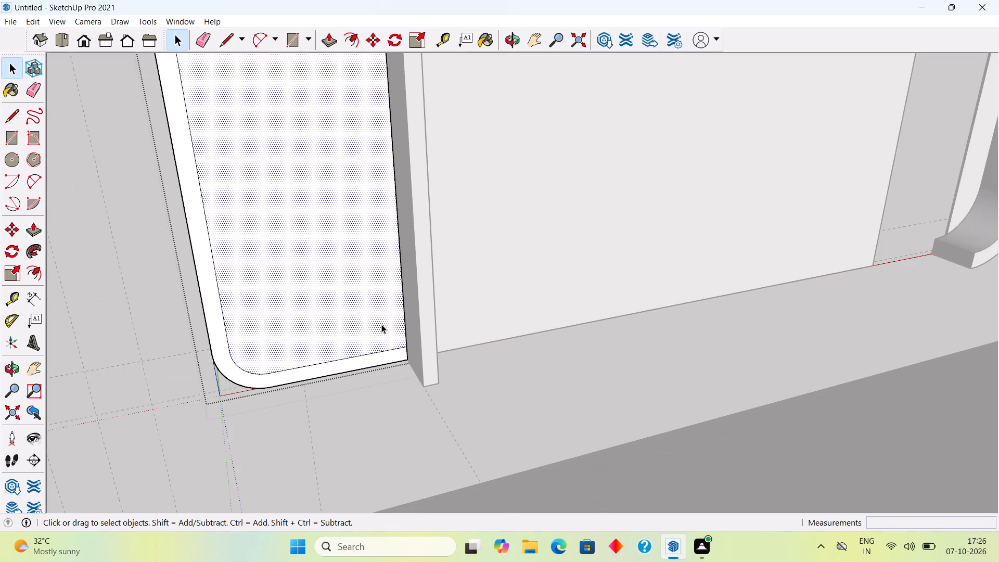
Extrude the panel's rounded border forward about 7 11/16" to meet the front of the frame, and close the group.
middle_click_drag(381, 325, 458, 399)
scroll(394, 398, "up", 3)
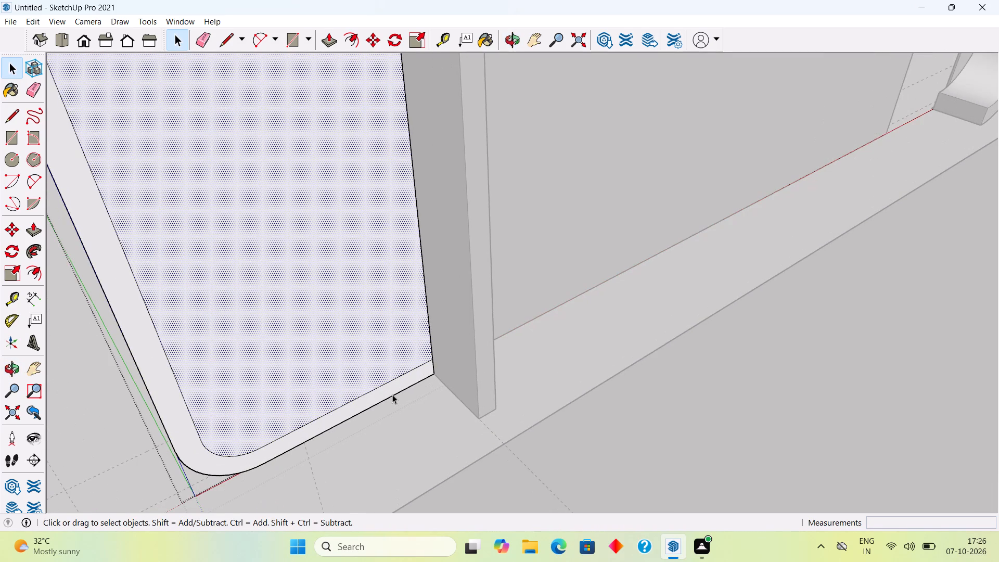
left_click(392, 394)
left_click(389, 385)
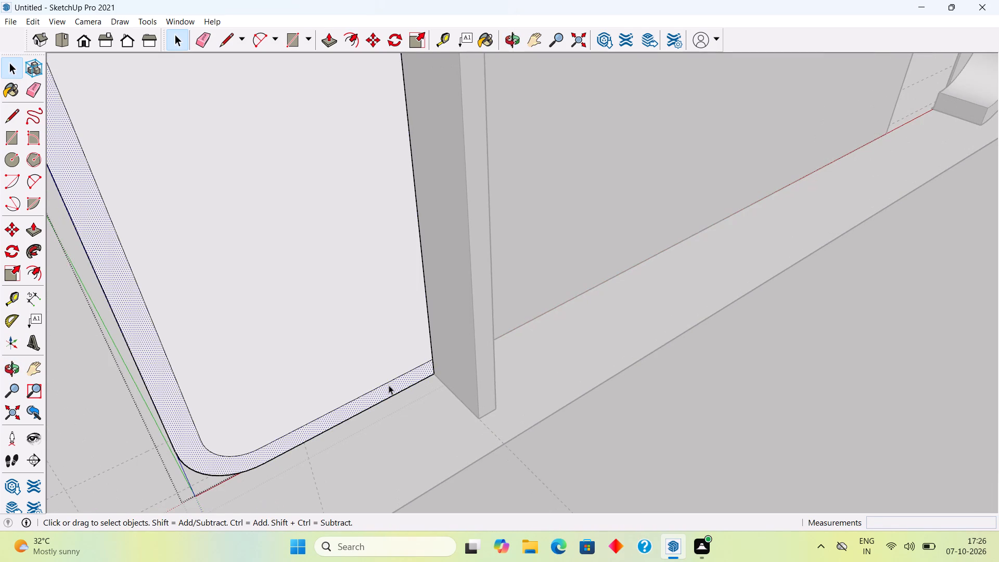
key("p")
left_click(389, 385)
left_click(477, 344)
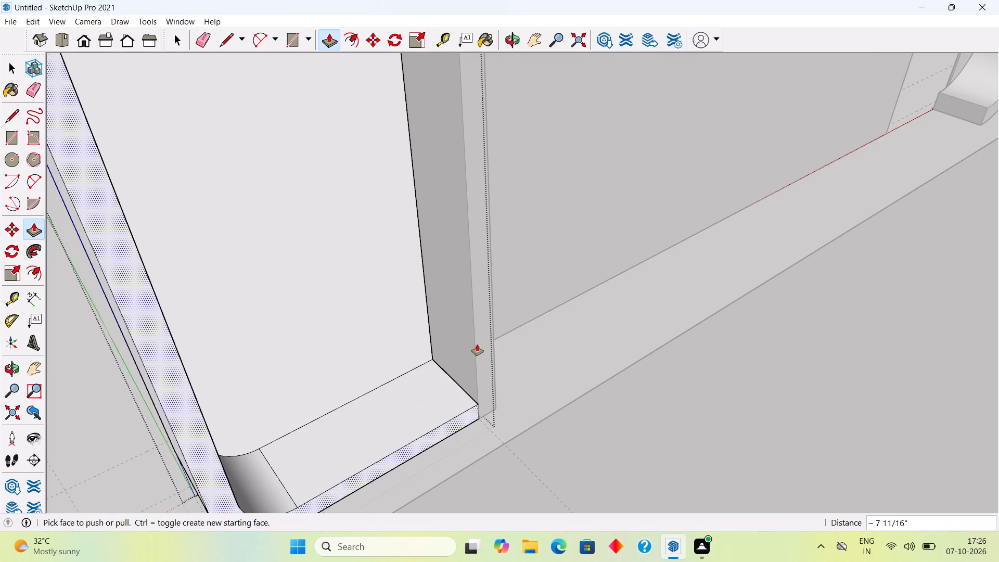
scroll(477, 344, "down", 11)
key("space")
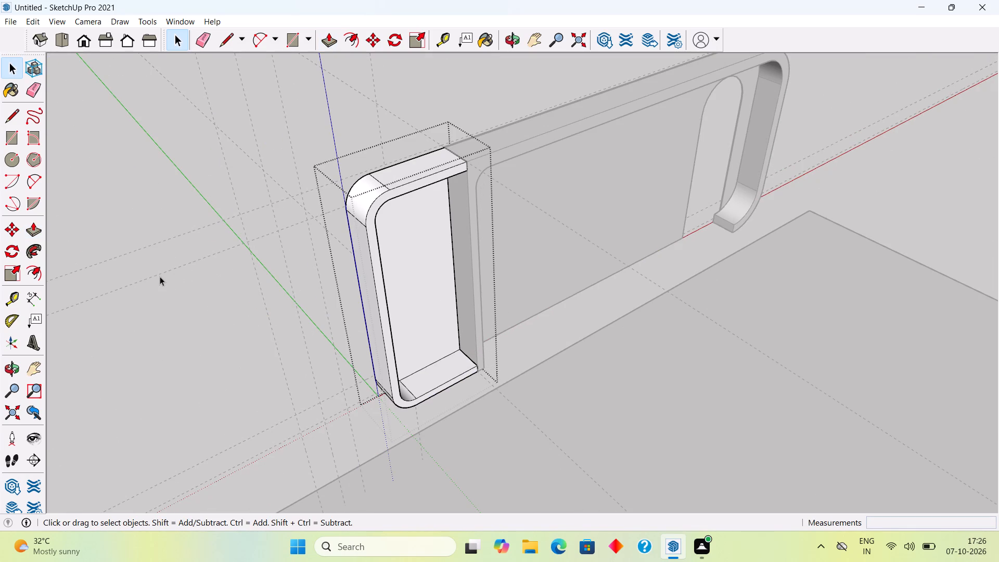
left_click(160, 276)
Inside the side panel group, extrude the back face about 5/16" flush with the back of the adjoining wall panel.
middle_click_drag(382, 333, 420, 234)
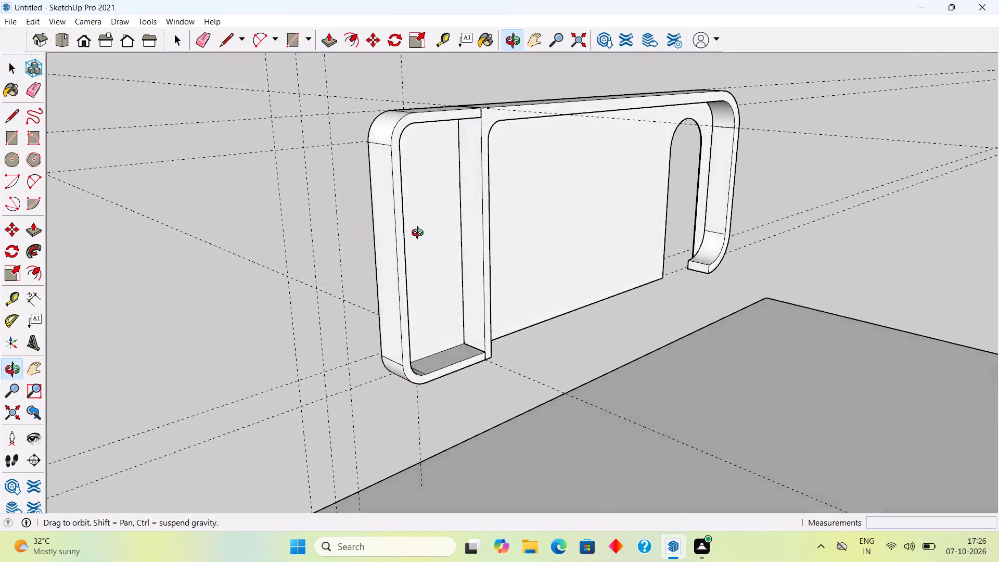
middle_click_drag(420, 234, 873, 281)
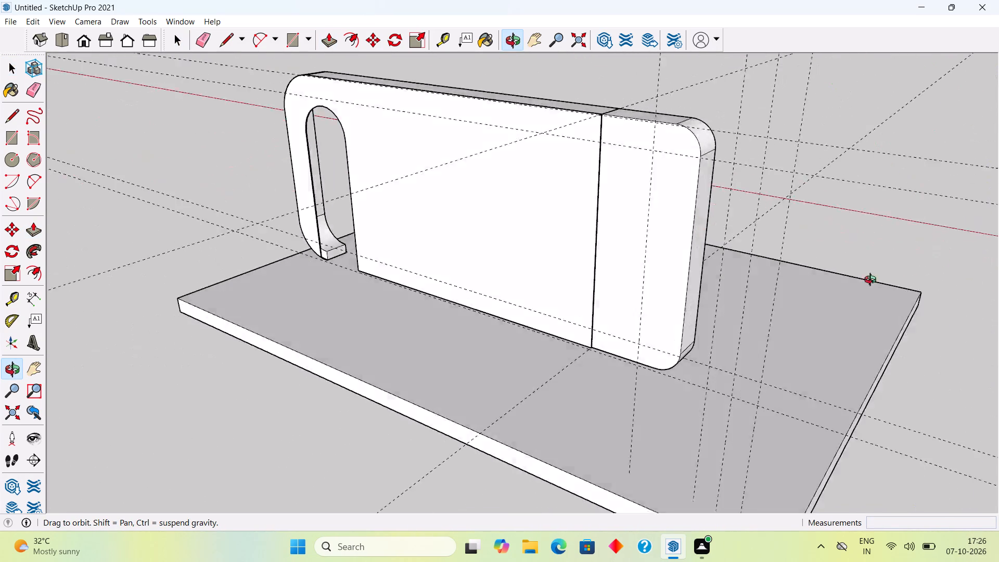
middle_click_drag(873, 281, 350, 519)
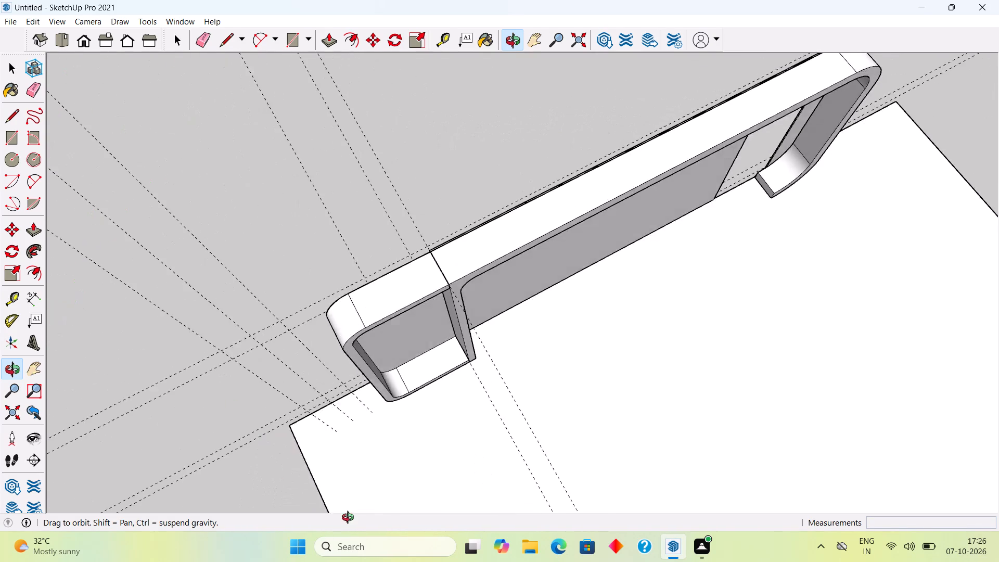
middle_click_drag(350, 519, 817, 439)
scroll(586, 248, "up", 11)
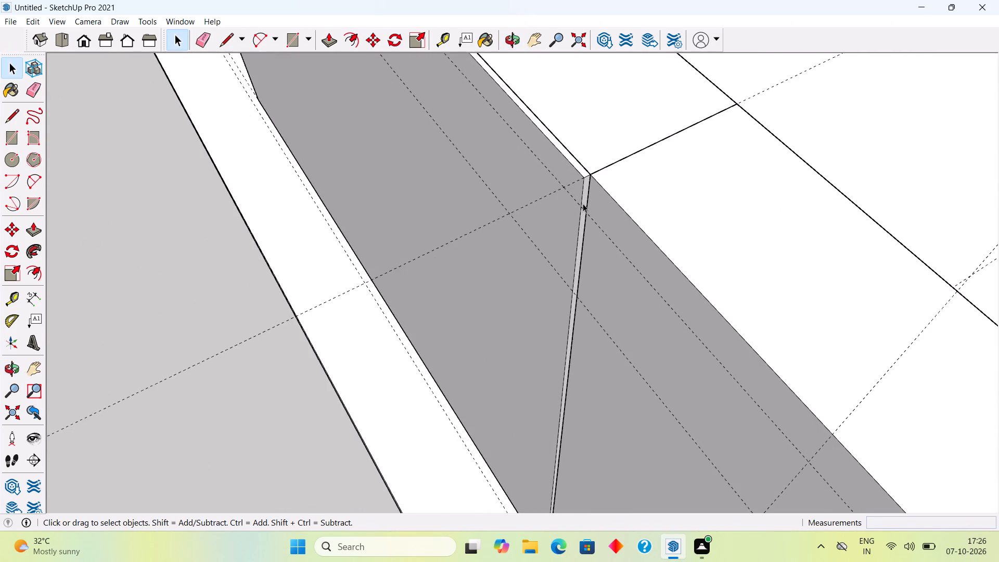
scroll(583, 203, "up", 3)
middle_click_drag(601, 155, 567, 267)
left_click(606, 263)
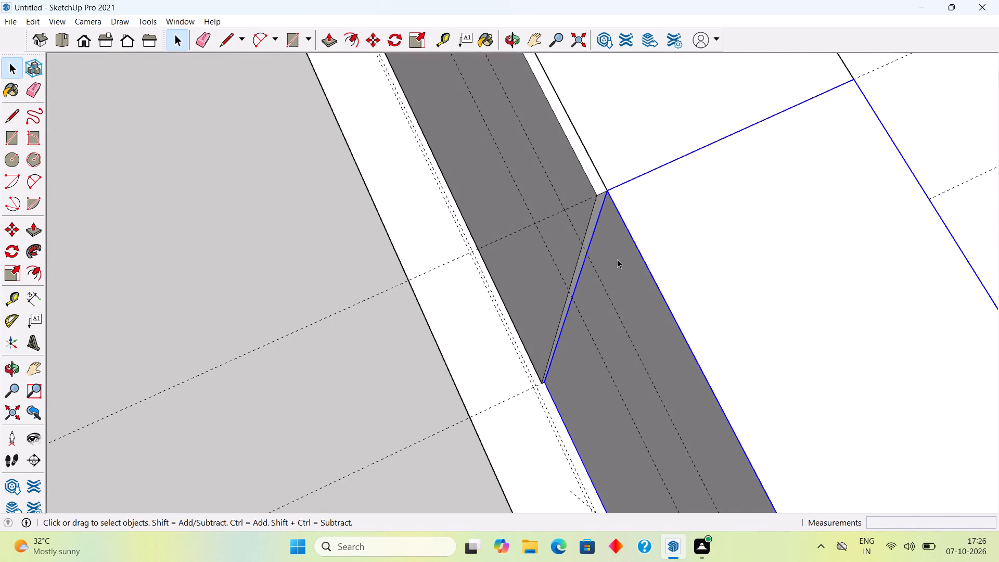
triple_click(617, 259)
left_click(617, 259)
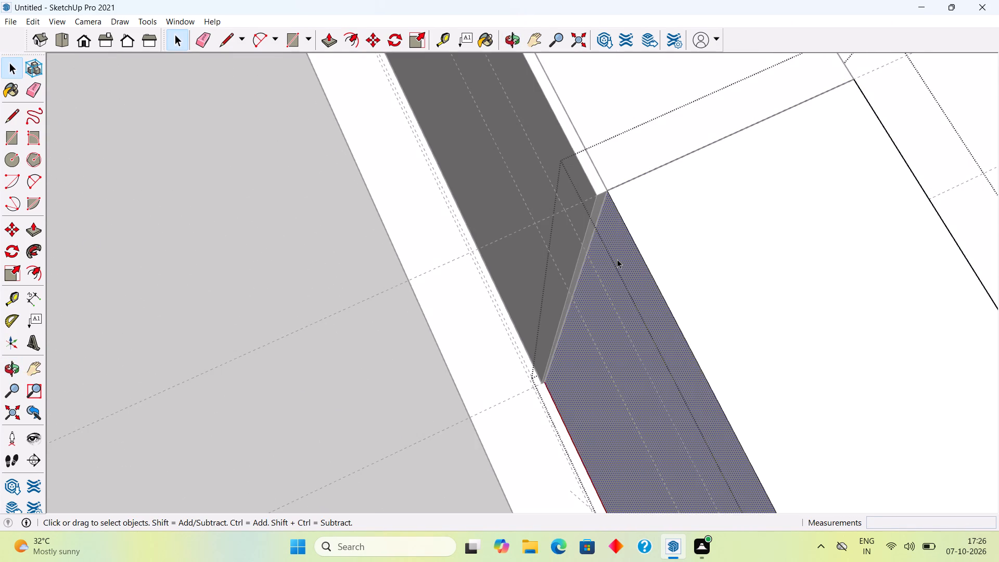
key("p")
left_click(617, 259)
left_click(586, 206)
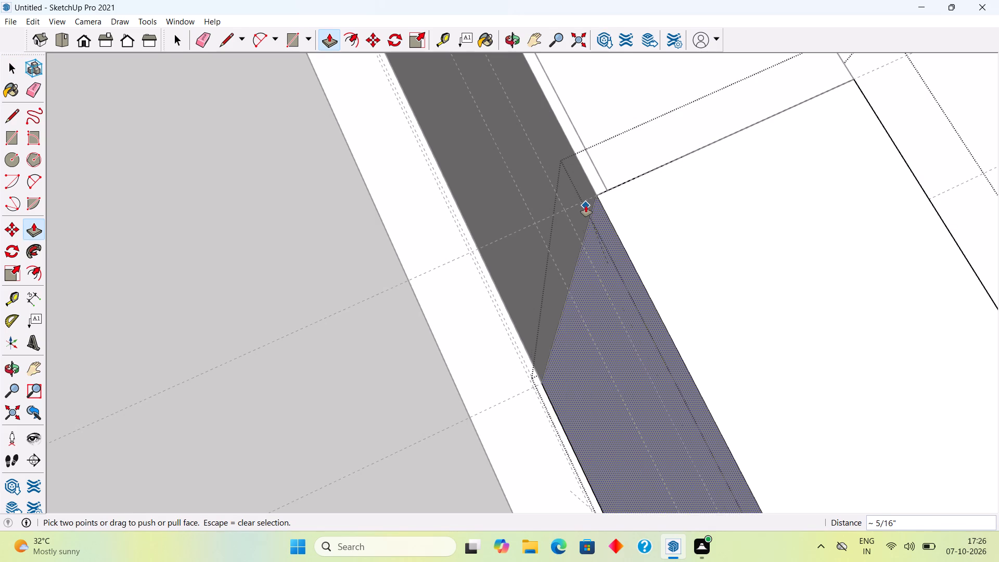
key("space")
scroll(586, 206, "down", 8)
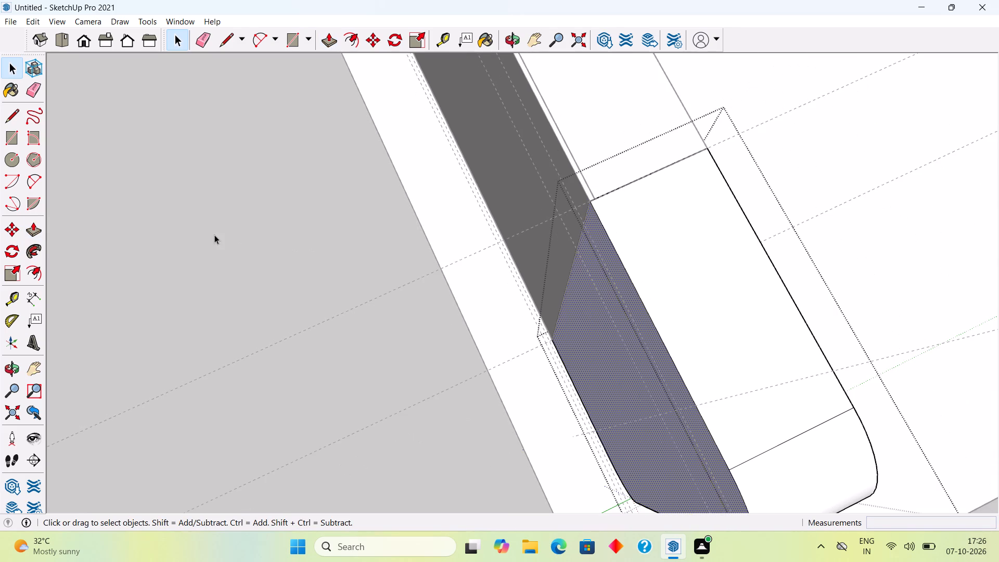
left_click(214, 235)
Delete all guides from the model.
middle_click_drag(766, 240, 306, 77)
scroll(306, 77, "down", 8)
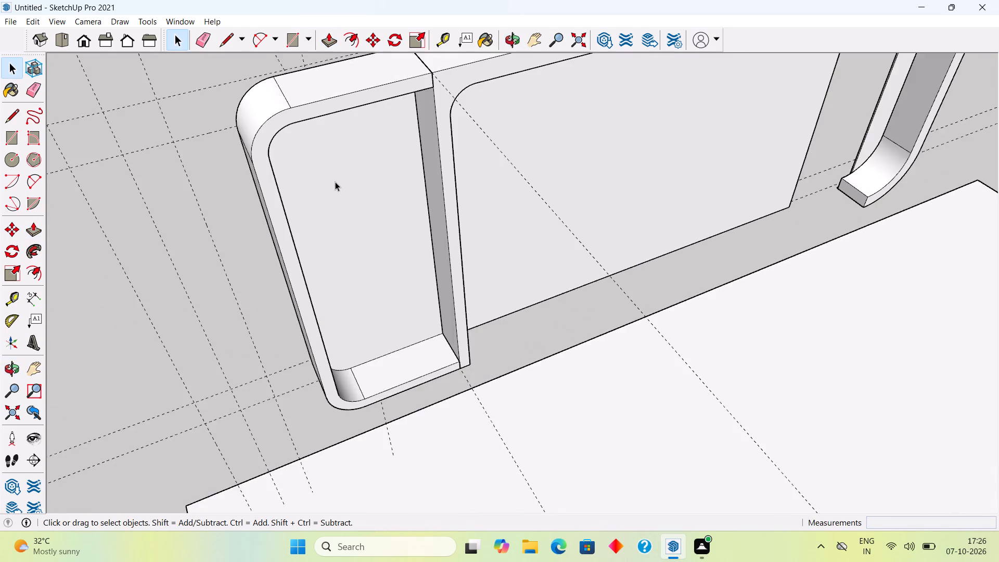
scroll(335, 182, "down", 10)
middle_click_drag(389, 271, 253, 146)
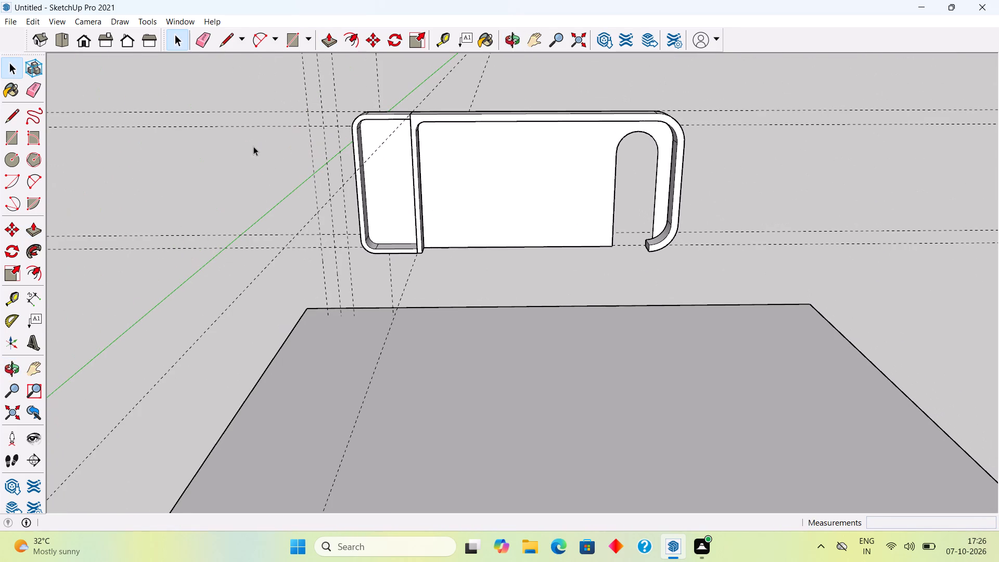
left_click(39, 23)
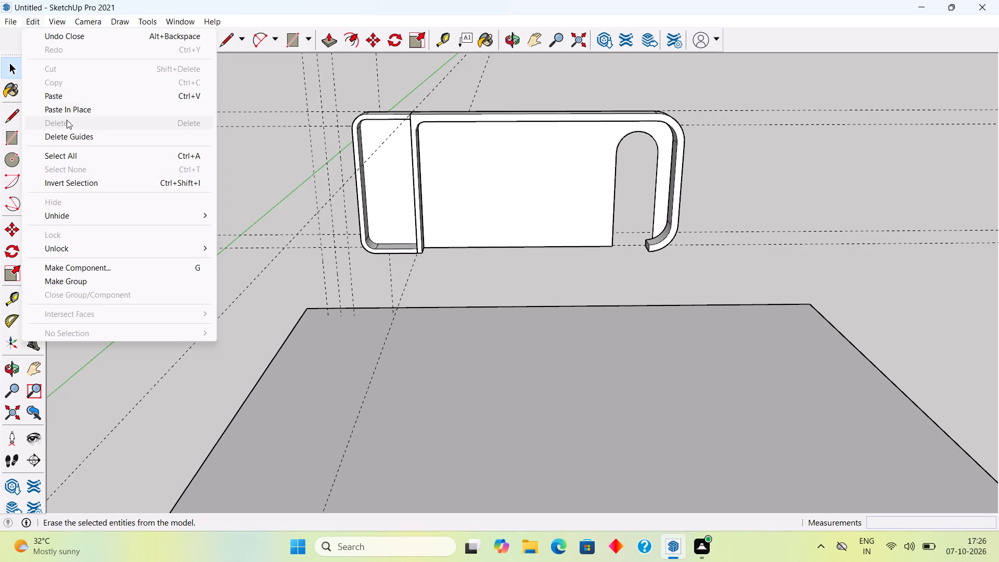
left_click(74, 136)
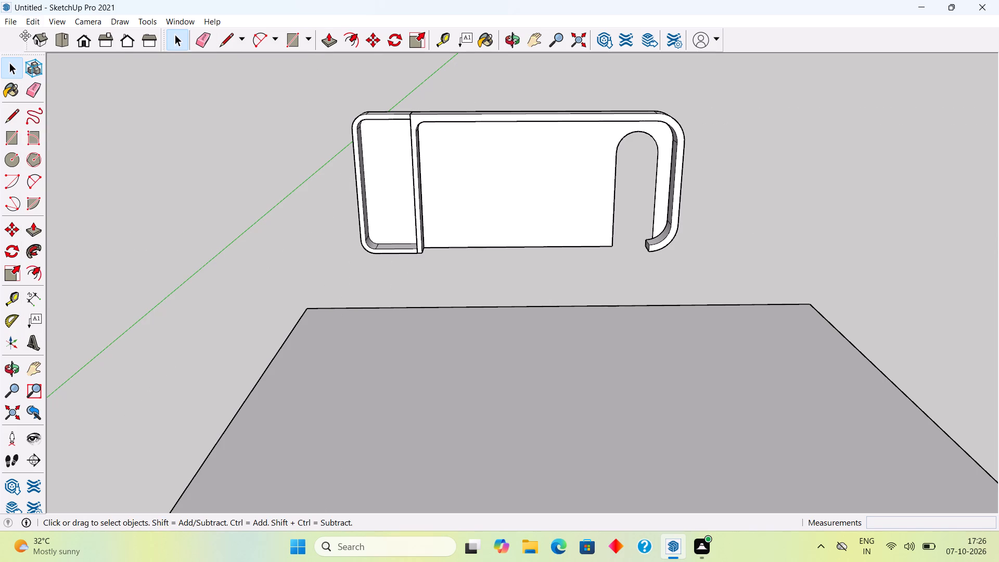
Unhide all hidden geometry in the model.
left_click(33, 22)
left_click(89, 213)
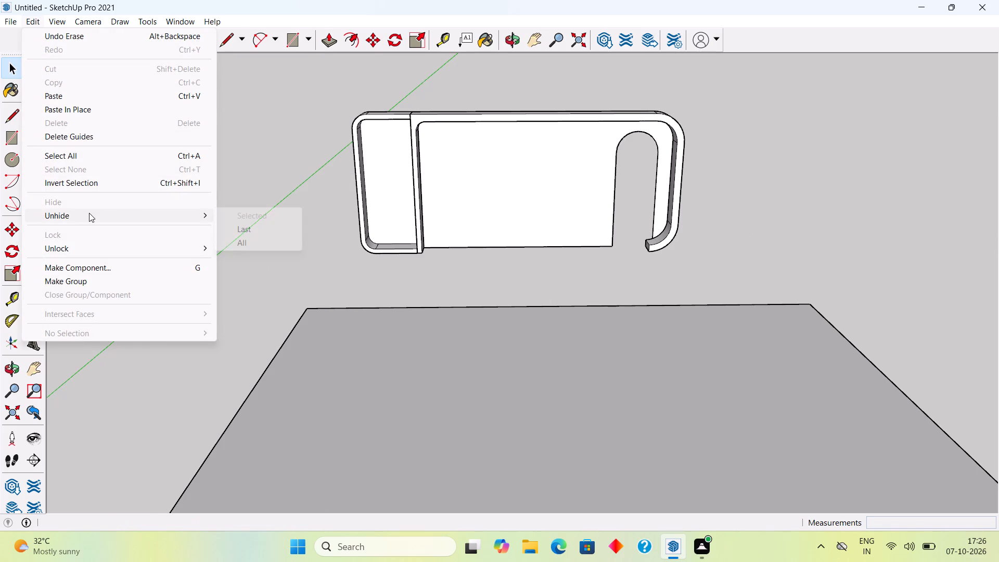
left_click(193, 214)
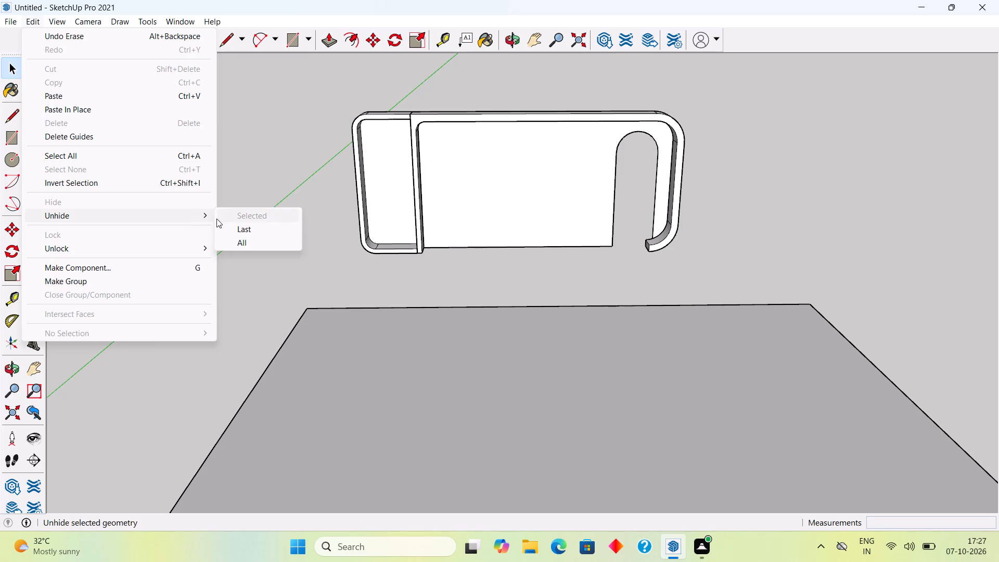
left_click(231, 237)
Start the Tape Measure at the upper inner edge of the side panel's recess.
scroll(295, 250, "down", 6)
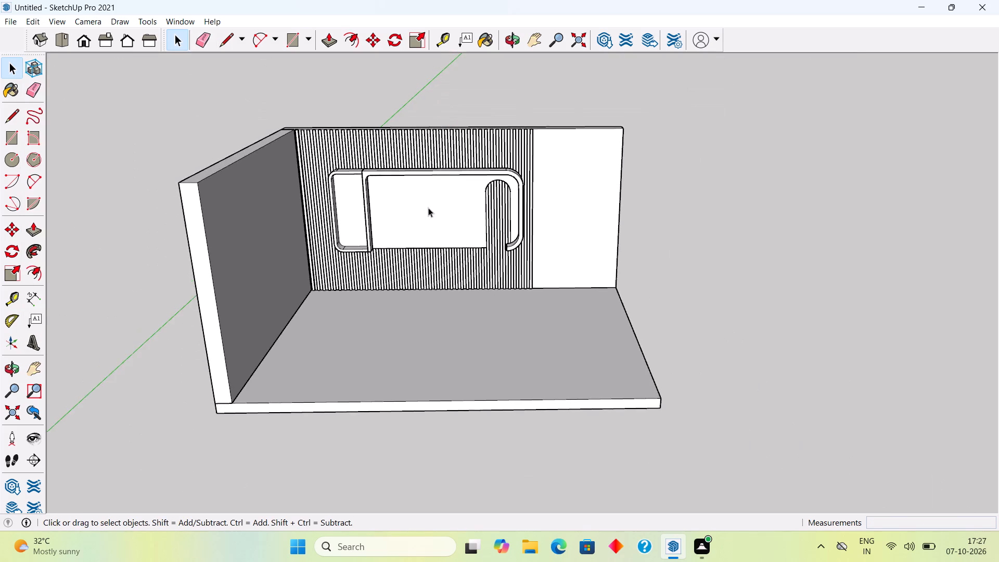
middle_click_drag(432, 207, 385, 249)
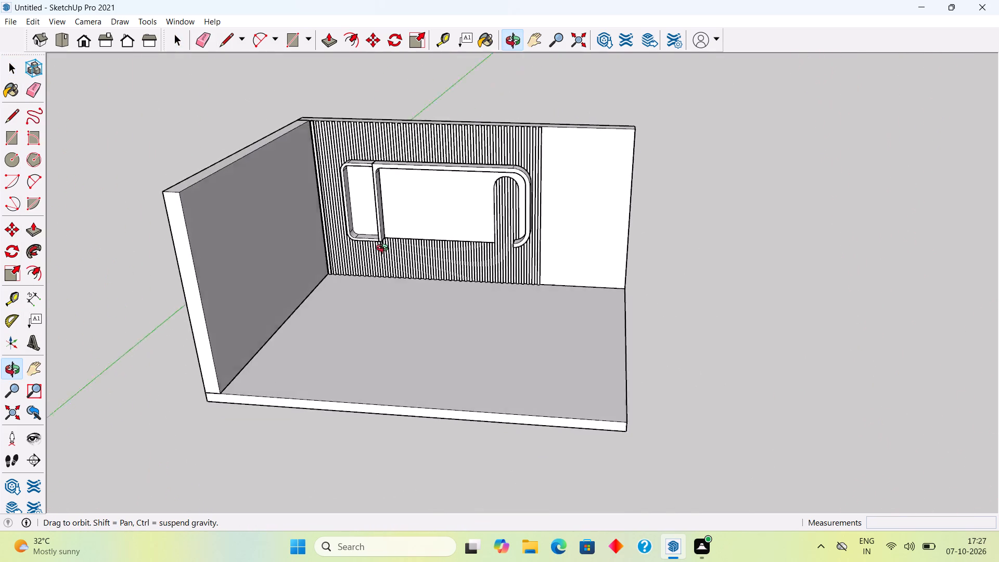
middle_click_drag(385, 249, 439, 179)
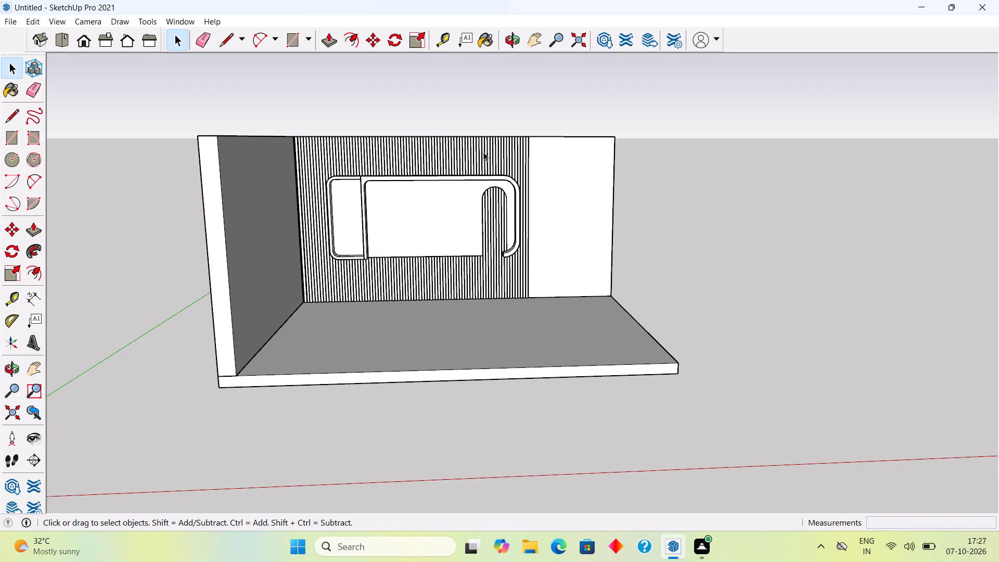
scroll(349, 200, "up", 14)
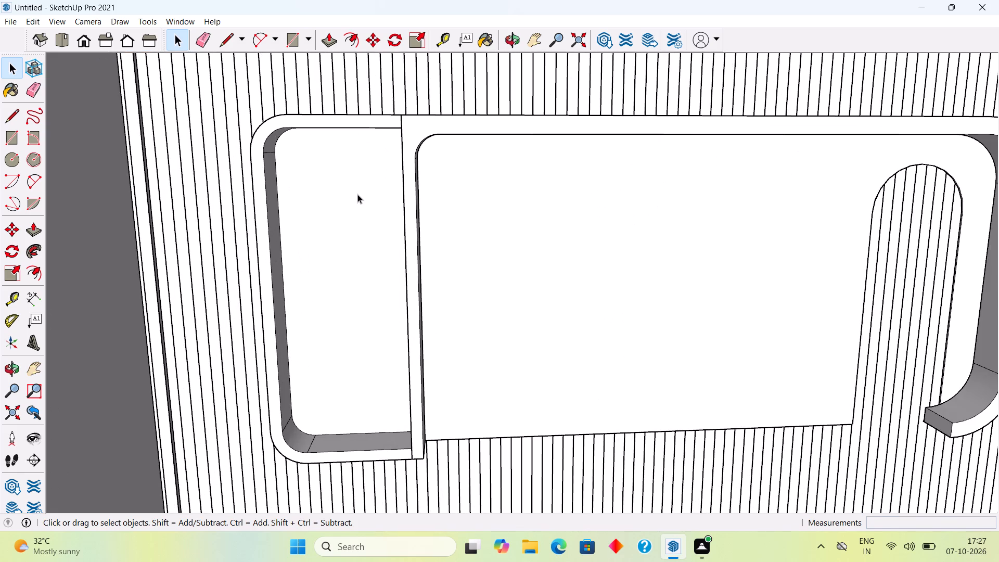
middle_click_drag(358, 195, 393, 141)
scroll(335, 203, "up", 5)
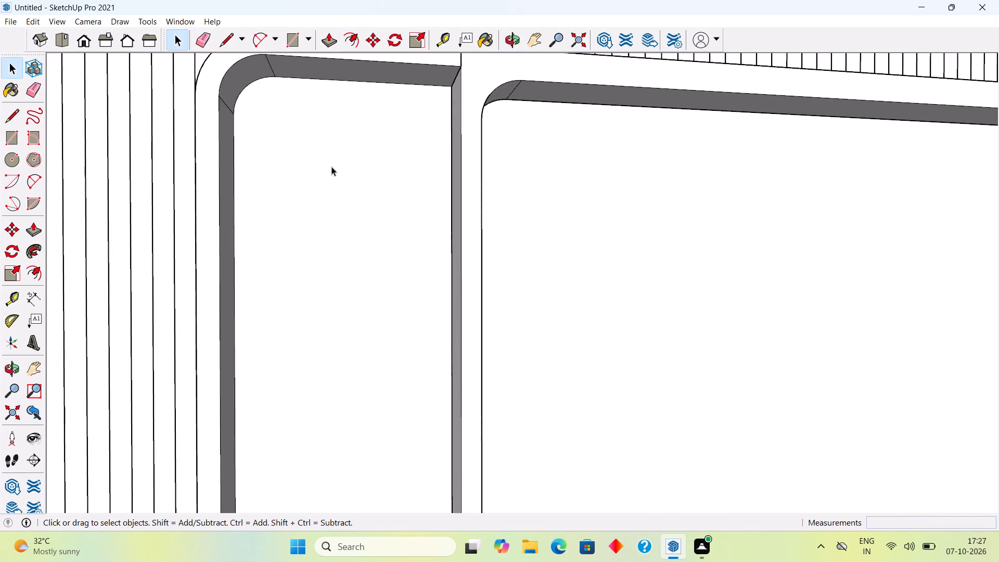
middle_click_drag(327, 153, 318, 118)
key("t")
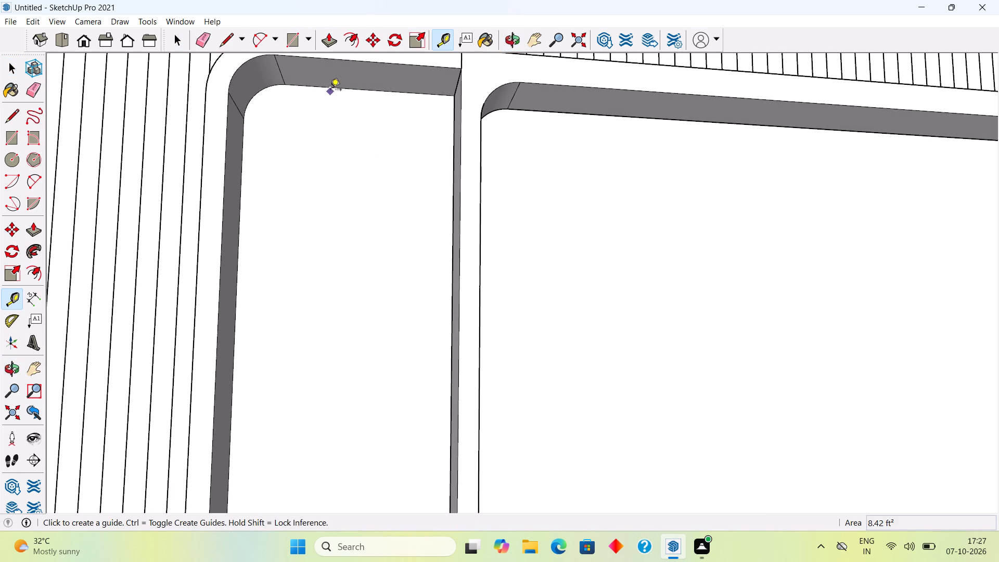
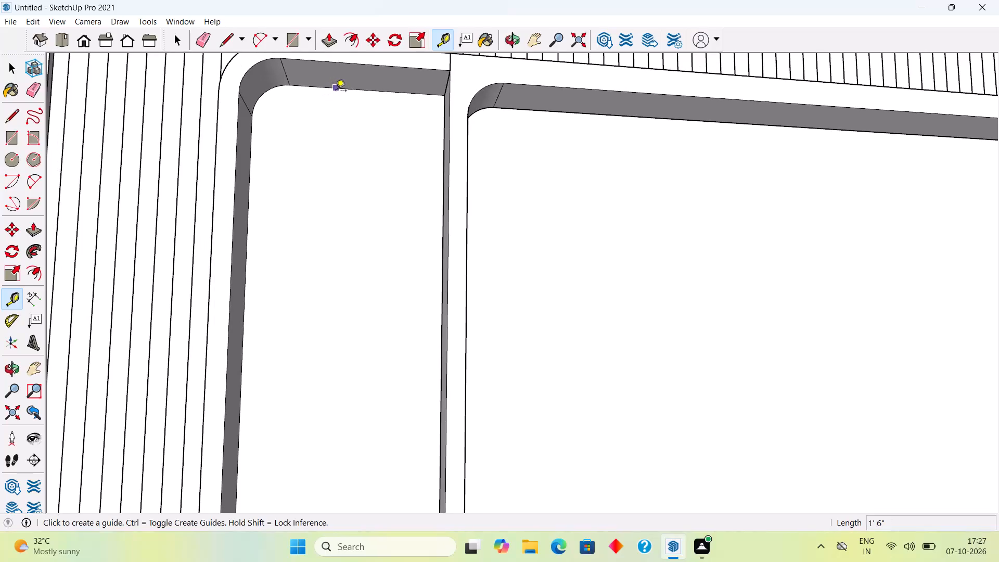
Measure the inner height of the narrow end compartment from its top inner edge to its bottom edge.
left_click(336, 92)
scroll(368, 180, "down", 8)
scroll(368, 355, "up", 2)
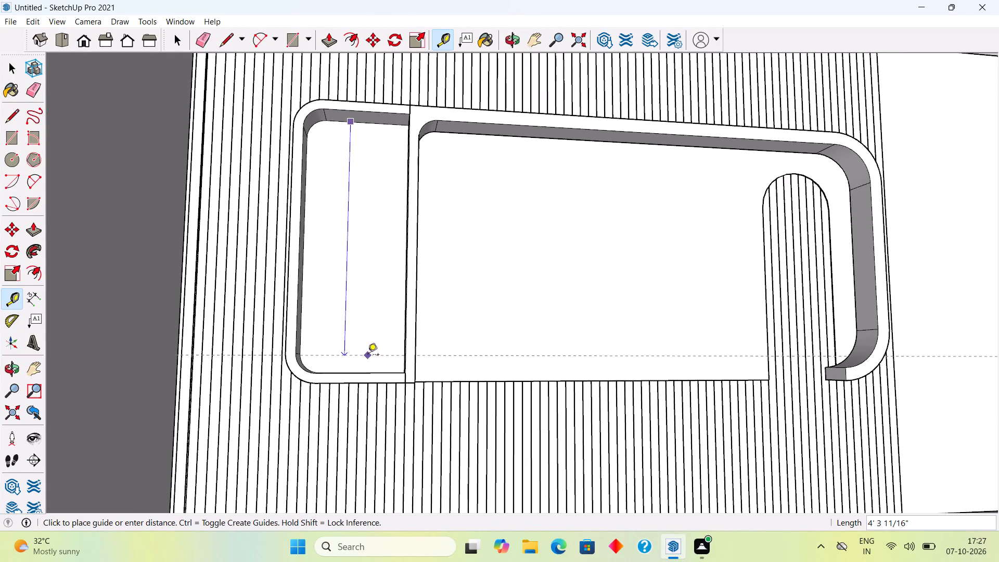
scroll(368, 355, "up", 2)
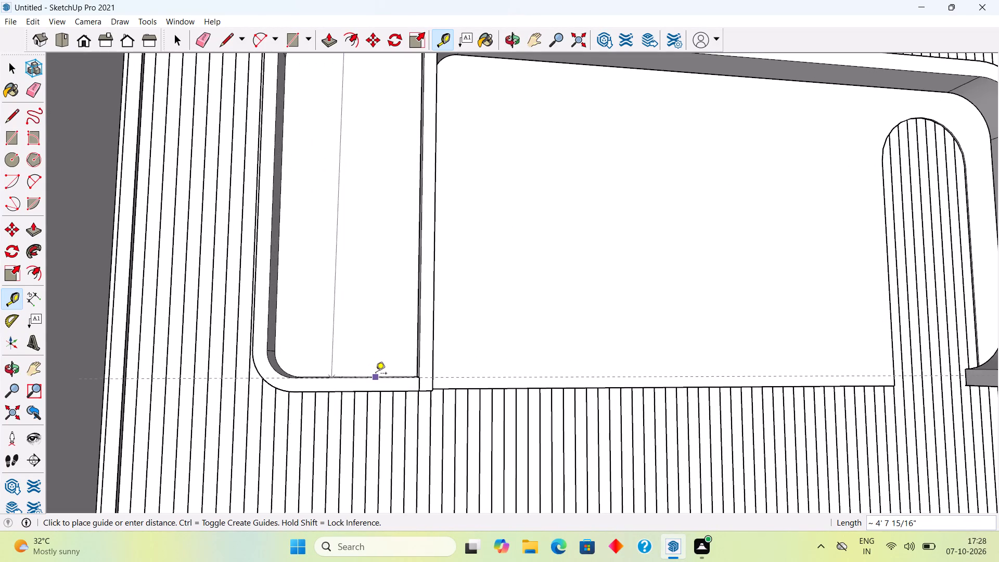
key("space")
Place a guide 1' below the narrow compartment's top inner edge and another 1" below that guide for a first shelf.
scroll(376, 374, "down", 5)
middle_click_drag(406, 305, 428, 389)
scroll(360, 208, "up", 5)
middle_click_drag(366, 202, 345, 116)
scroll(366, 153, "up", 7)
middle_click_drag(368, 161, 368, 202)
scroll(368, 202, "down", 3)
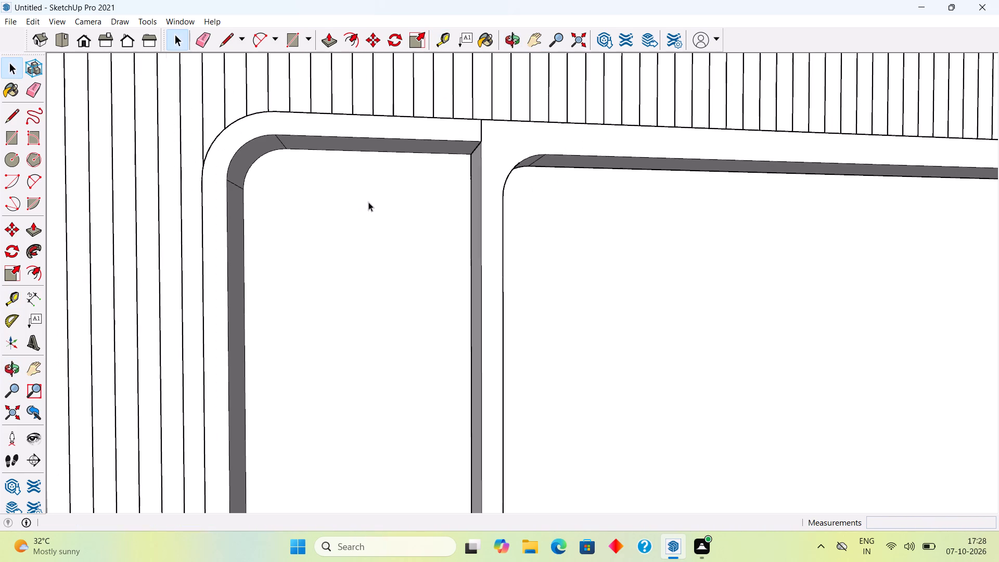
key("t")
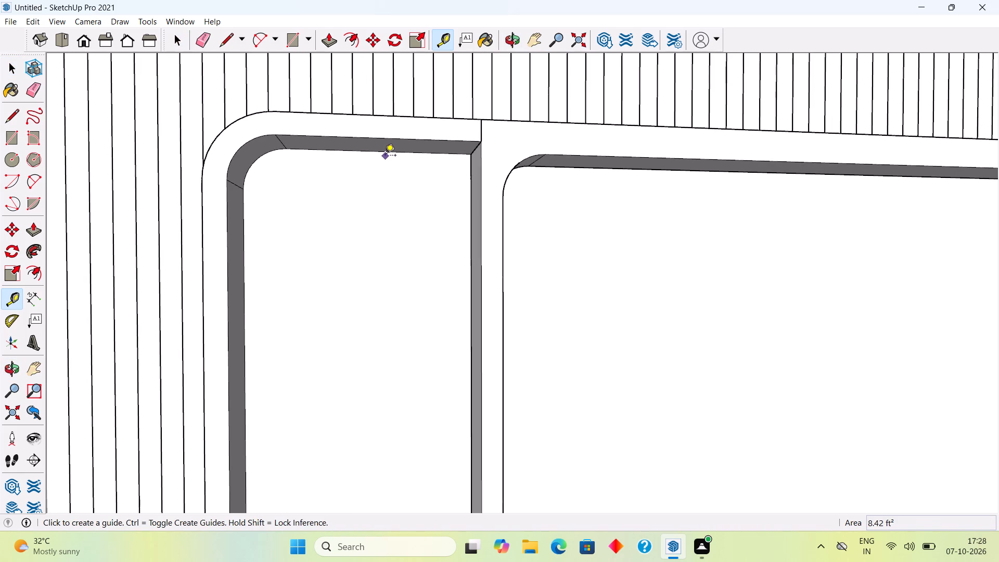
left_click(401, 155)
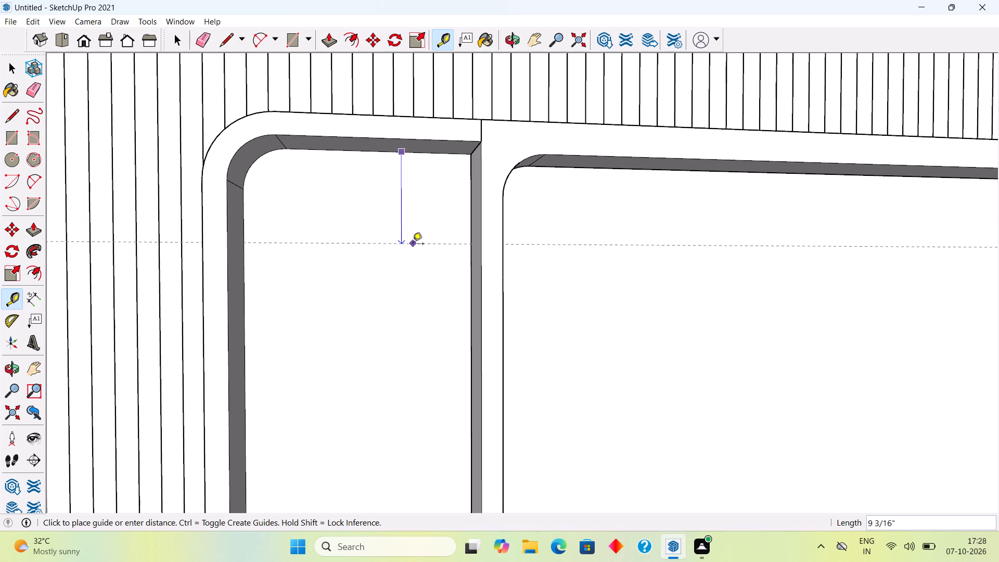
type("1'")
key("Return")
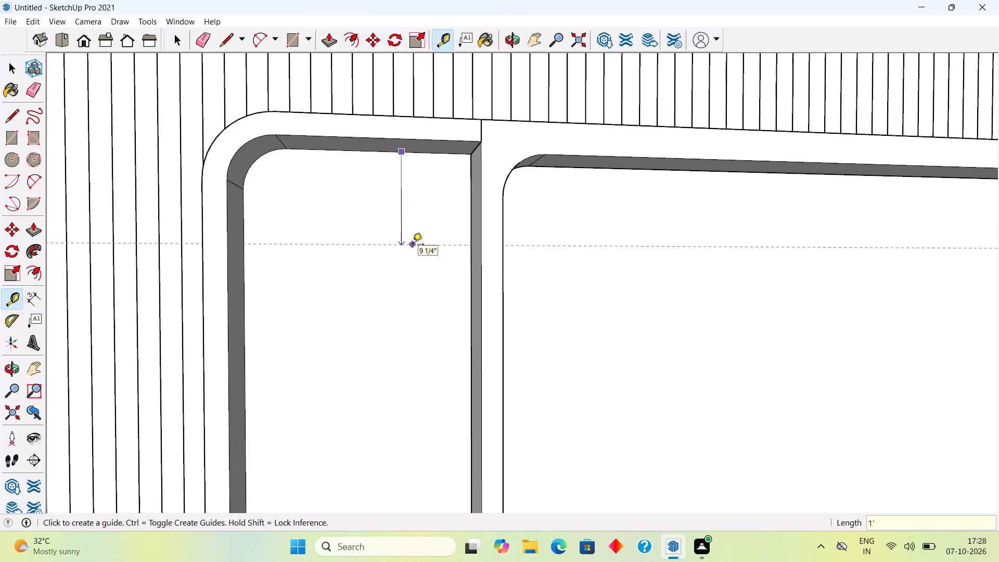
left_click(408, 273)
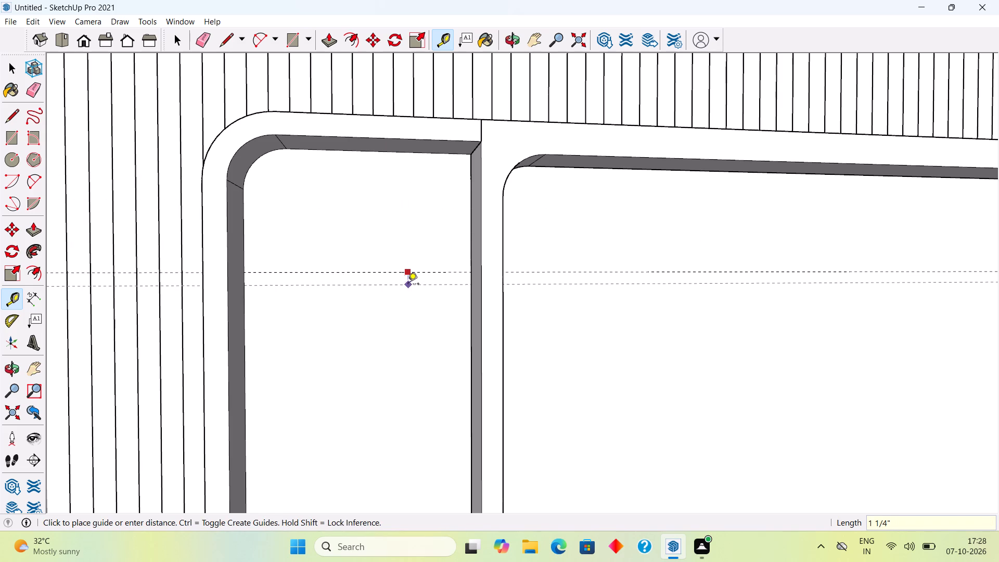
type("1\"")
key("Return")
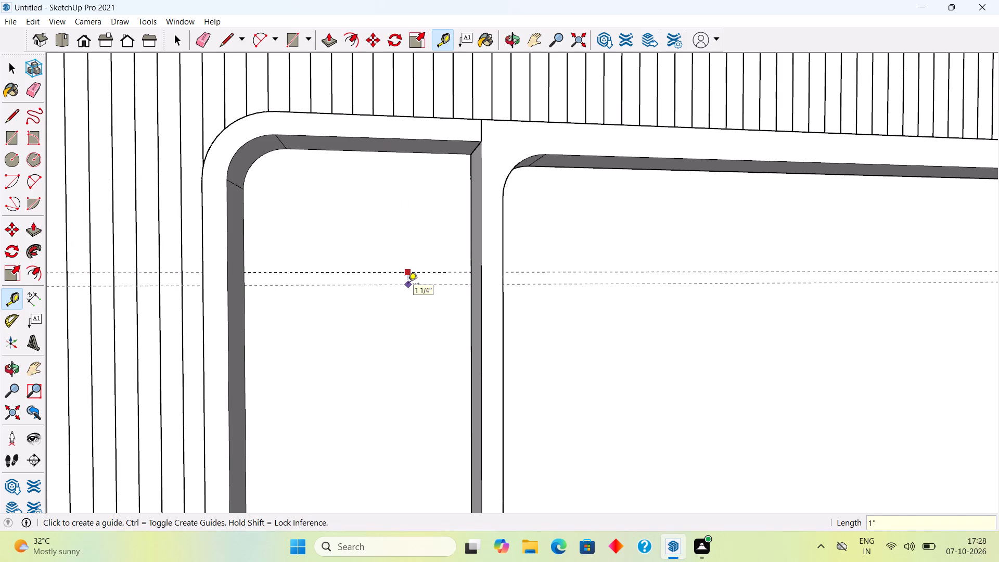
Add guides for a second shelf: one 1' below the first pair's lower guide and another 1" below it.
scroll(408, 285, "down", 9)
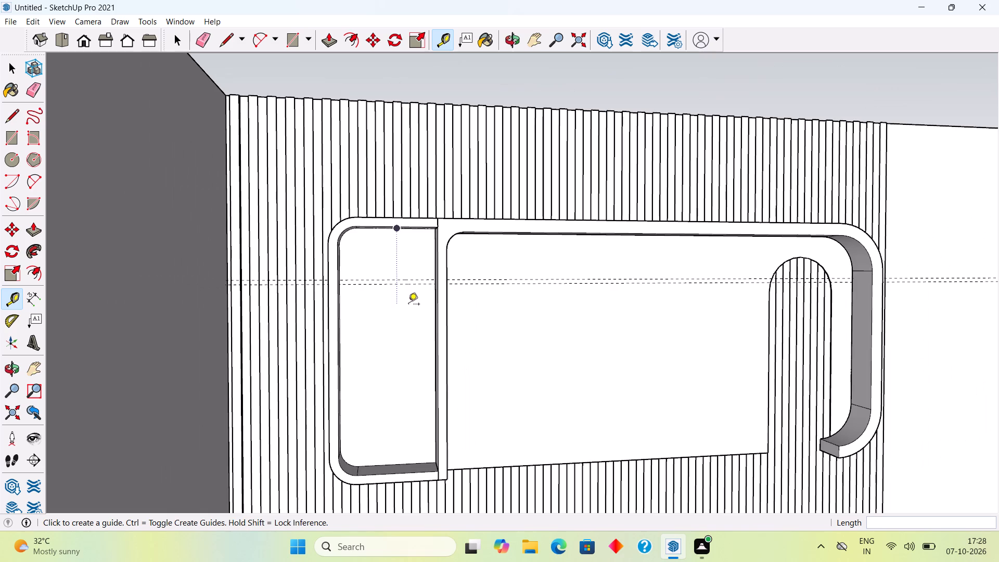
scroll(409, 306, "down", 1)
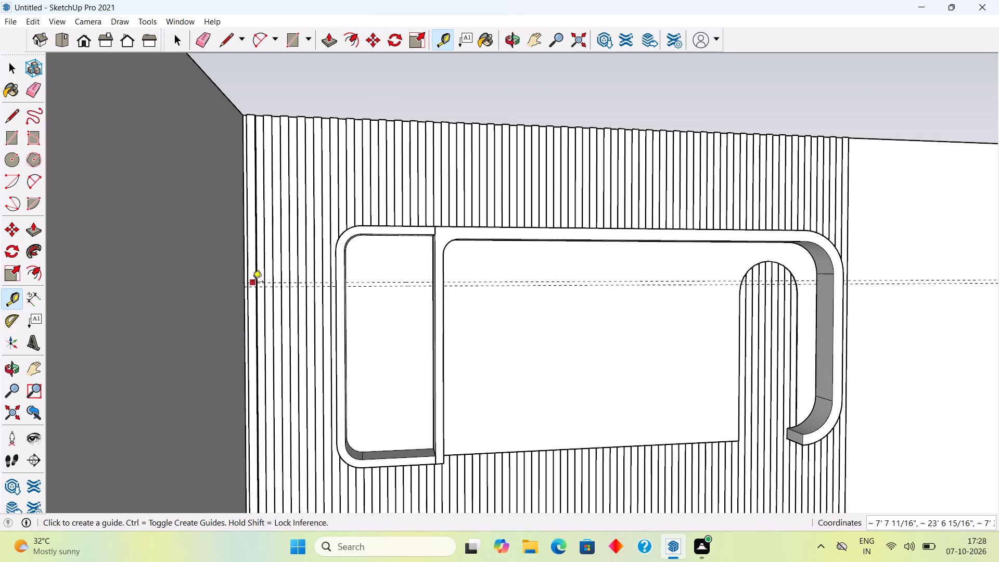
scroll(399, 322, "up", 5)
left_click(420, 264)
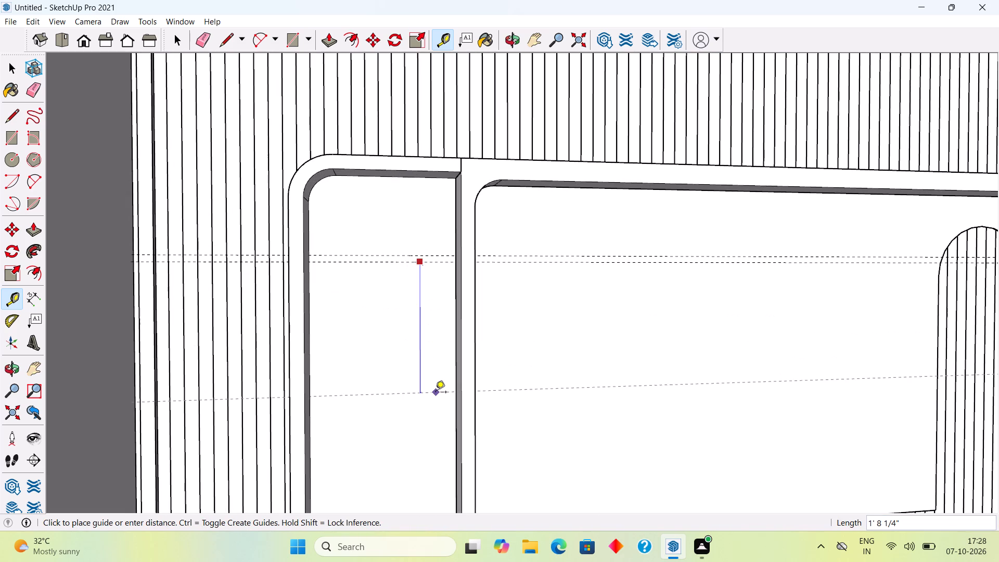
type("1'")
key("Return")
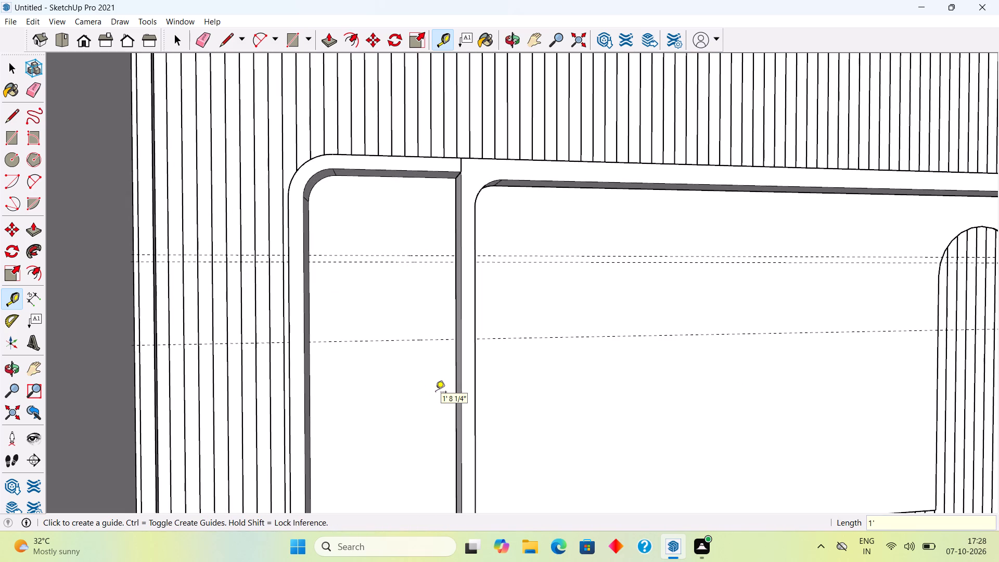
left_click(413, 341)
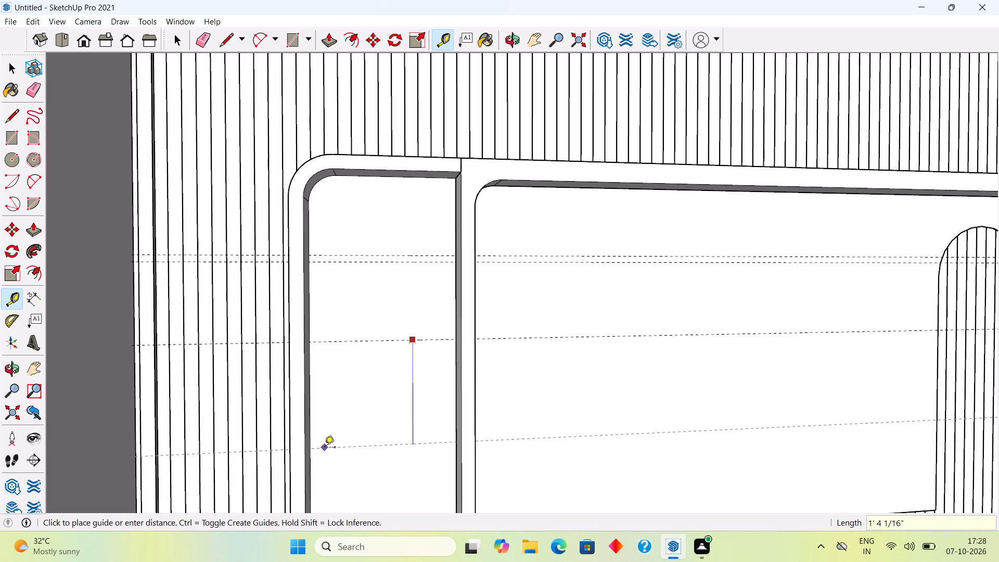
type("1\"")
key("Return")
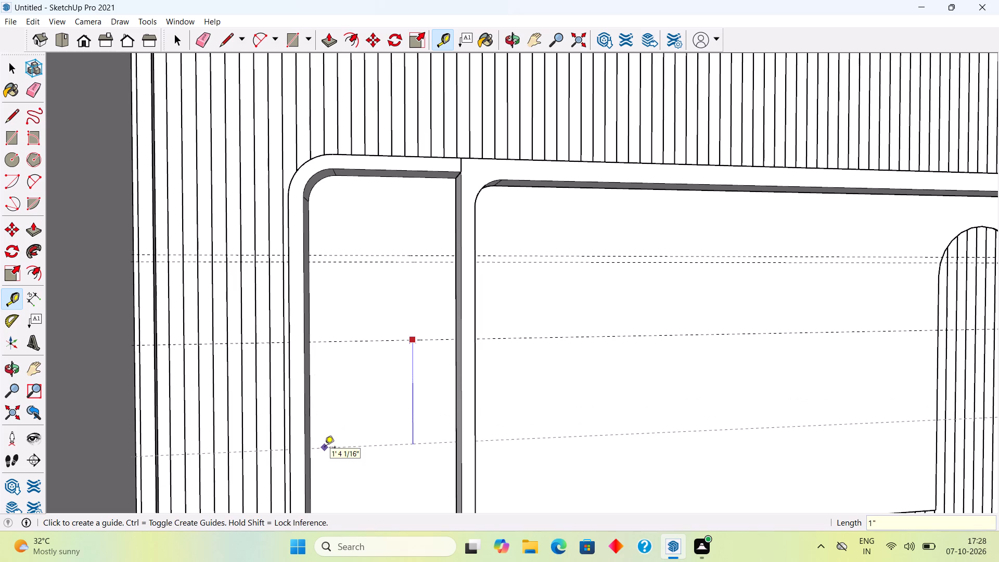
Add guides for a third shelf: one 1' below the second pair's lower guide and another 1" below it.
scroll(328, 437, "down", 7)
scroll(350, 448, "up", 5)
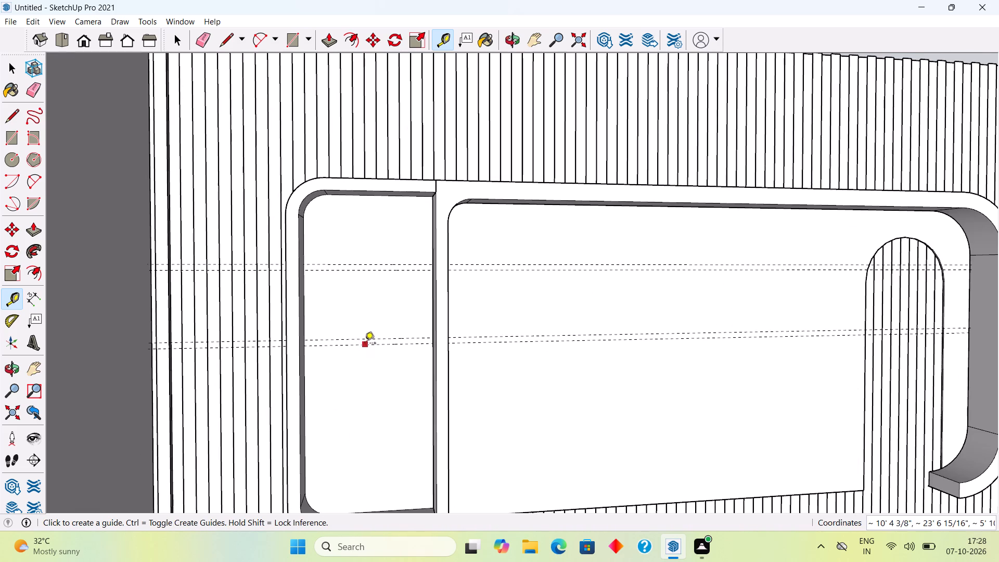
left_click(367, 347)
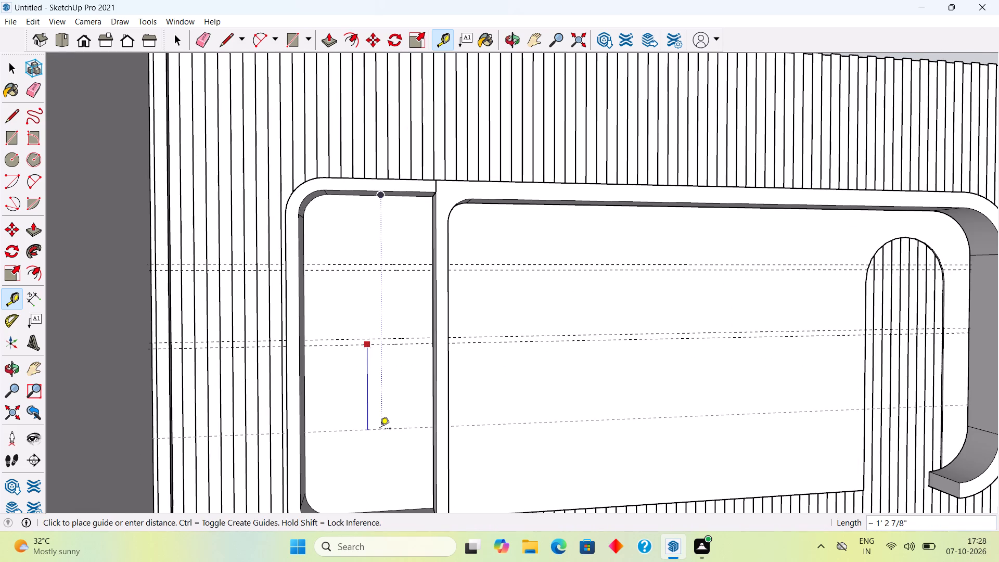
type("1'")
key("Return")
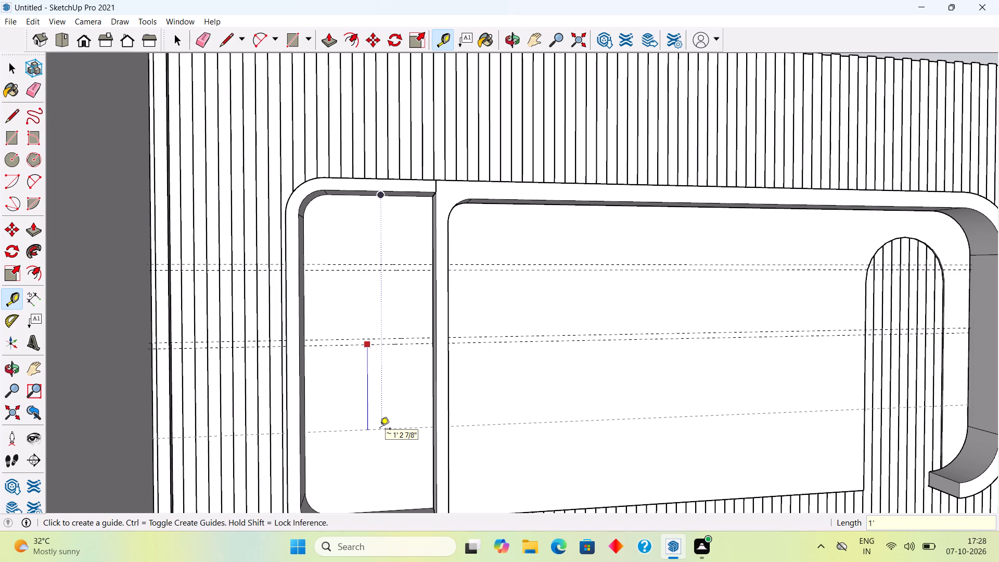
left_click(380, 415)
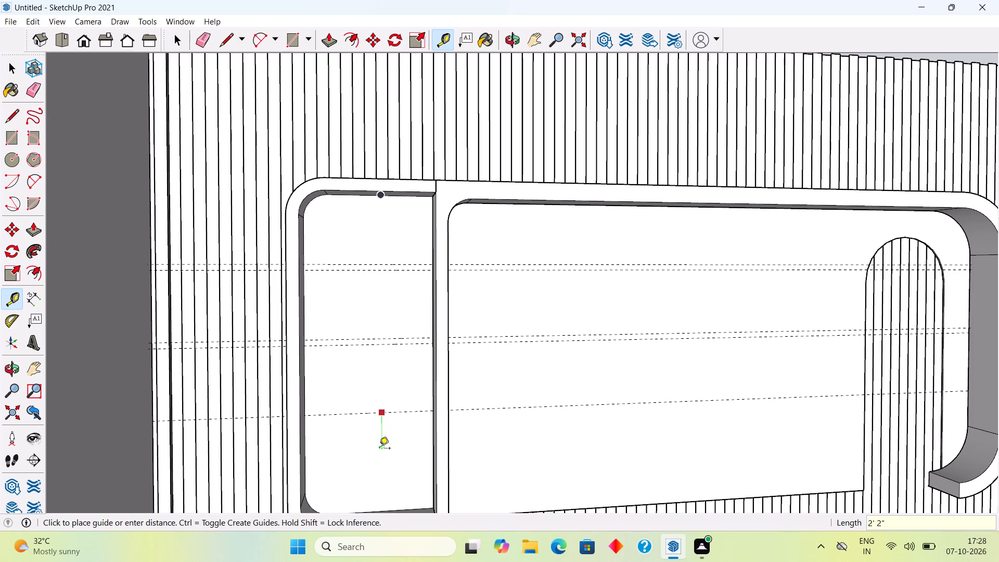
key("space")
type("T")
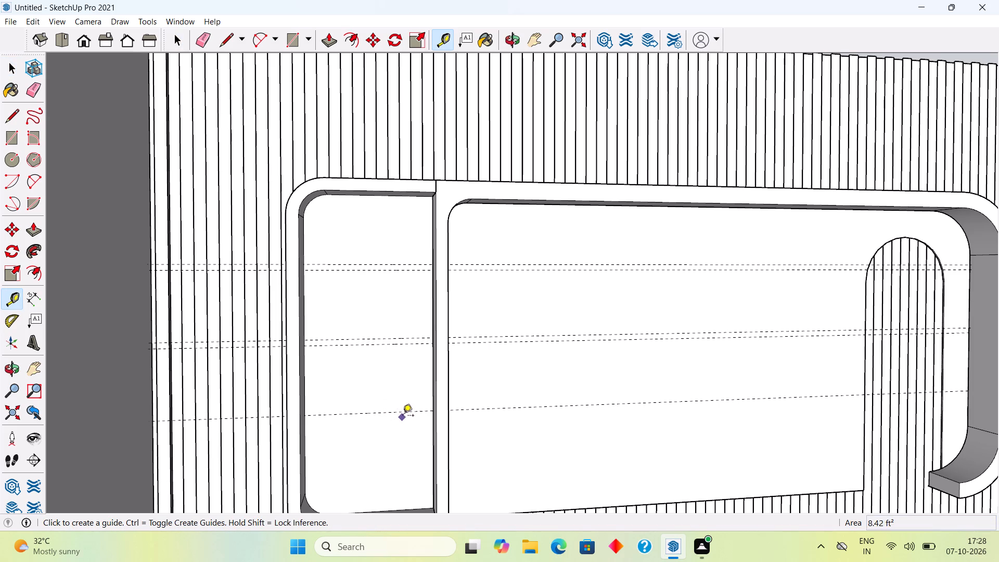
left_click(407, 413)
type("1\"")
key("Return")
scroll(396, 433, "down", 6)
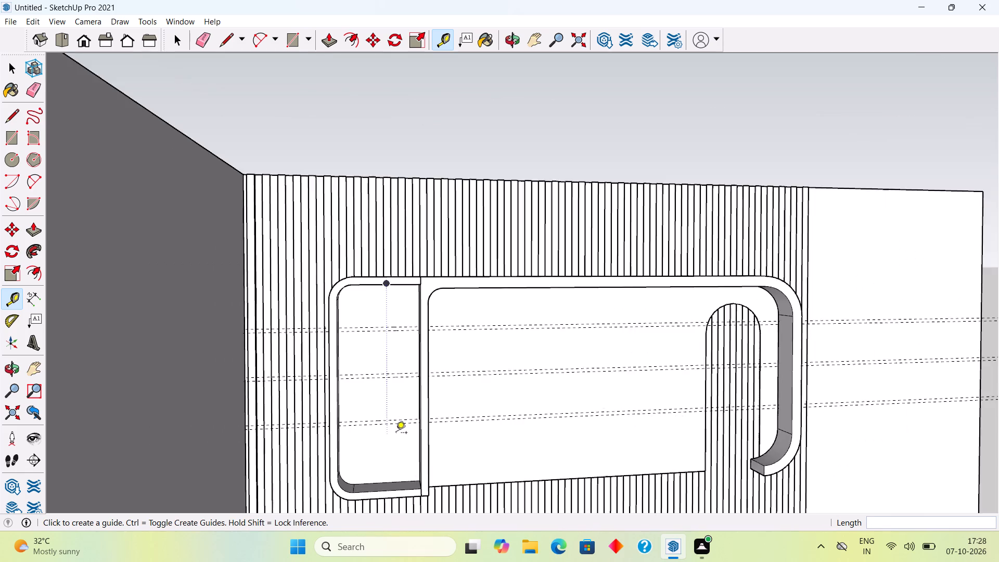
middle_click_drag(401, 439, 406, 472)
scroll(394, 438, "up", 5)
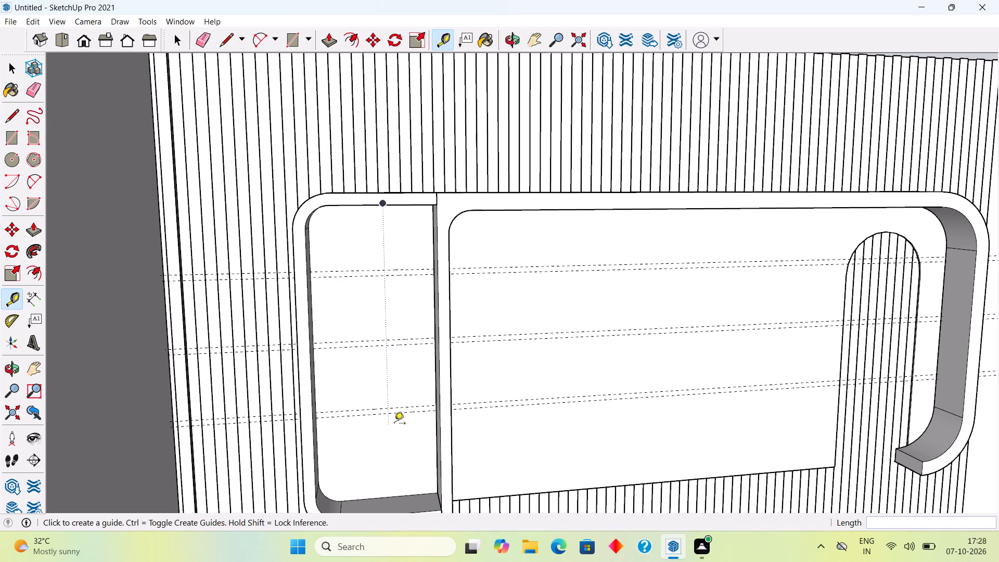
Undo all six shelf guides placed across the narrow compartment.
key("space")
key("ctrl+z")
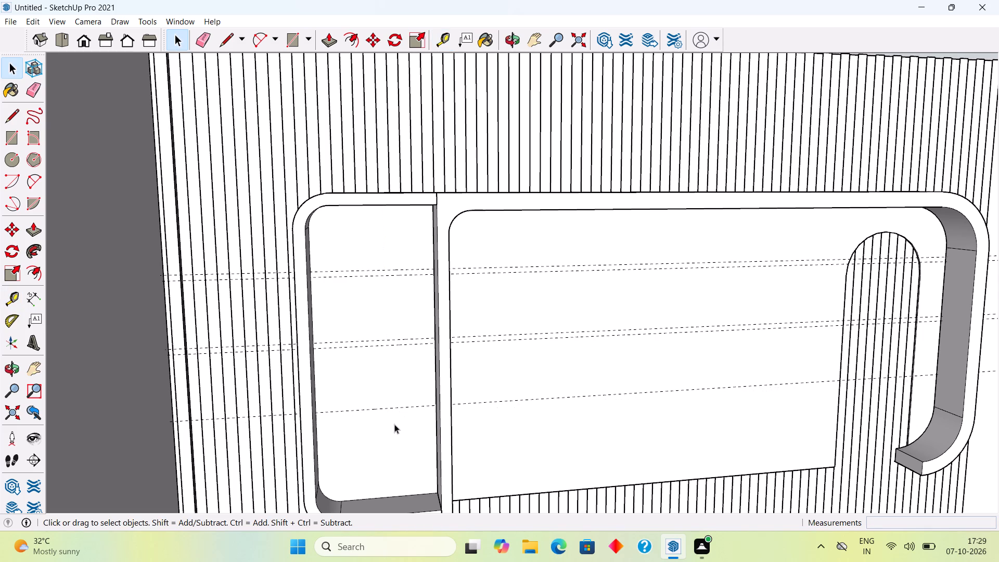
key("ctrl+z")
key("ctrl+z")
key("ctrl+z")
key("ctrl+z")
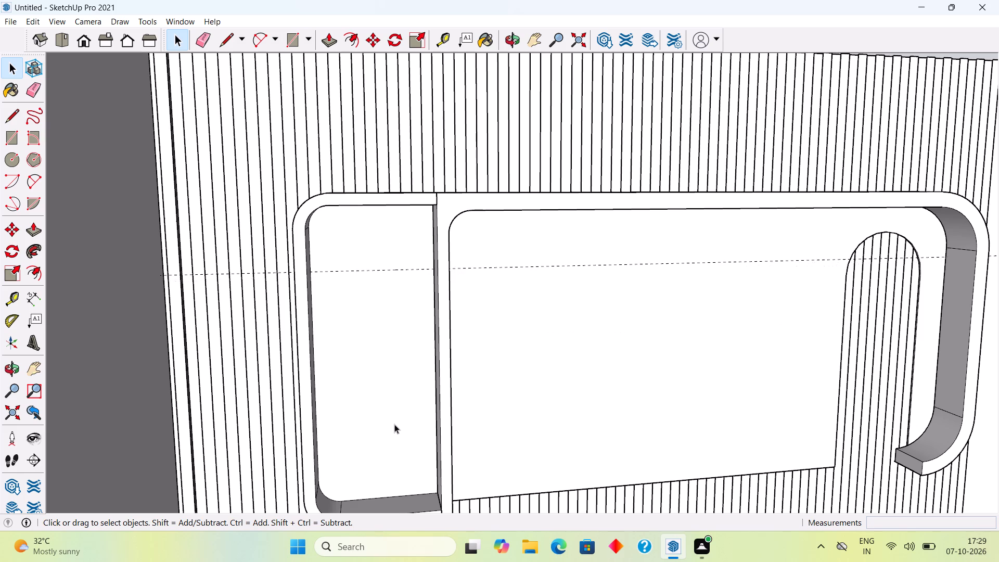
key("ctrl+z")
Scale the narrow compartment frame along the red axis to about 0.85, drawing its outer side towards the large panel.
scroll(411, 377, "down", 6)
middle_click_drag(362, 394, 391, 387)
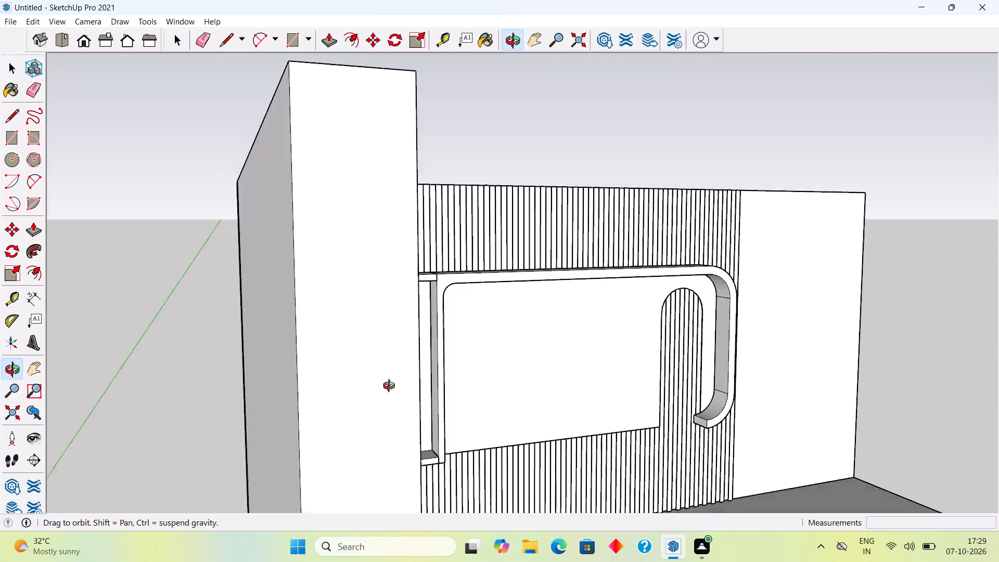
middle_click_drag(391, 387, 379, 387)
scroll(331, 385, "up", 9)
left_click(368, 380)
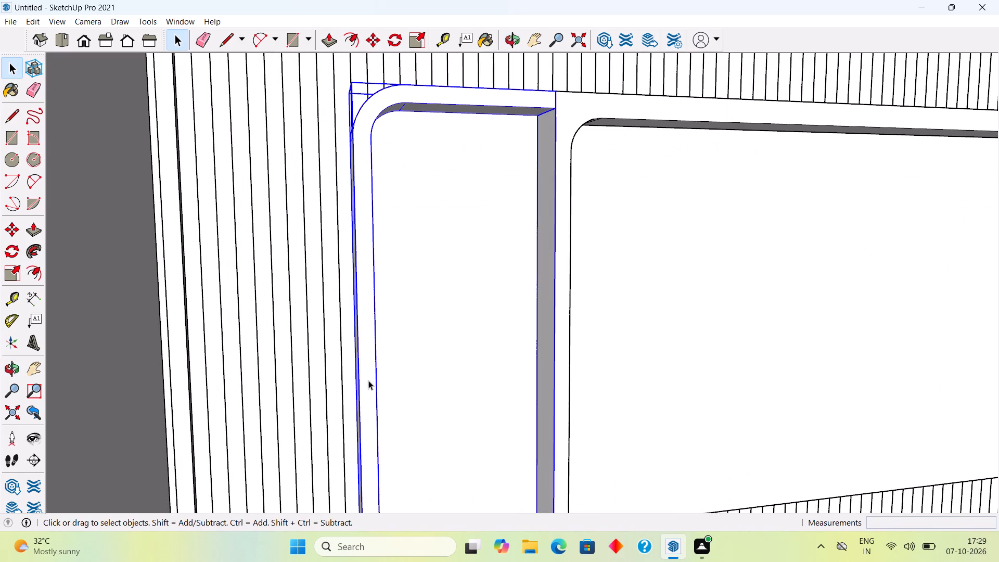
middle_click_drag(368, 380, 436, 386)
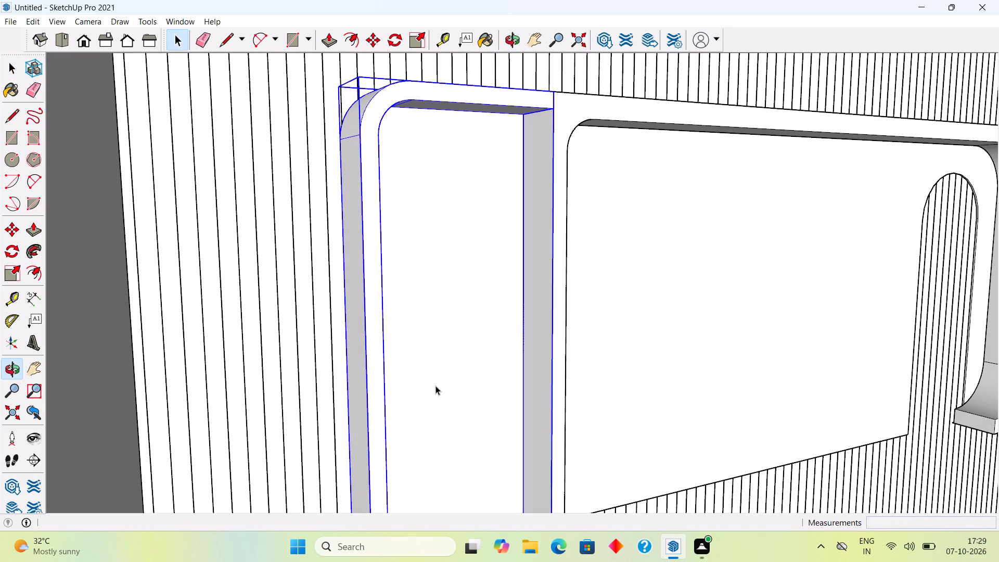
key("s")
left_click(354, 347)
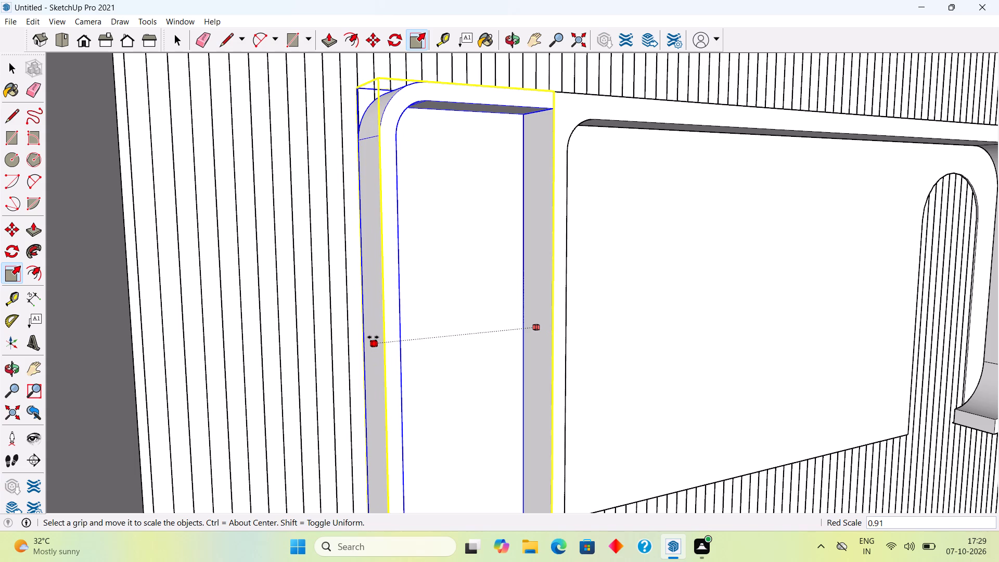
left_click(385, 337)
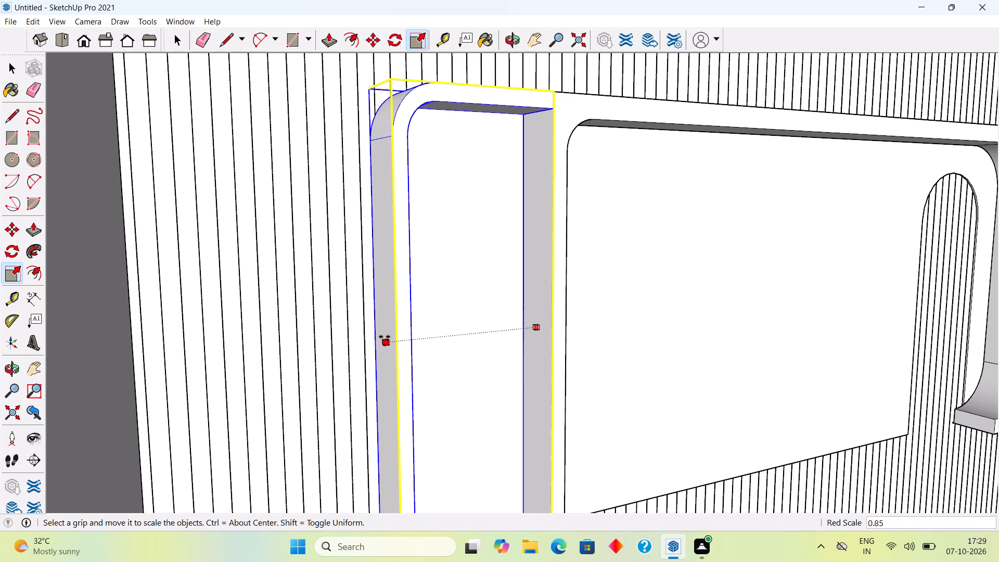
middle_click_drag(560, 337, 413, 328)
scroll(413, 328, "down", 7)
key("space")
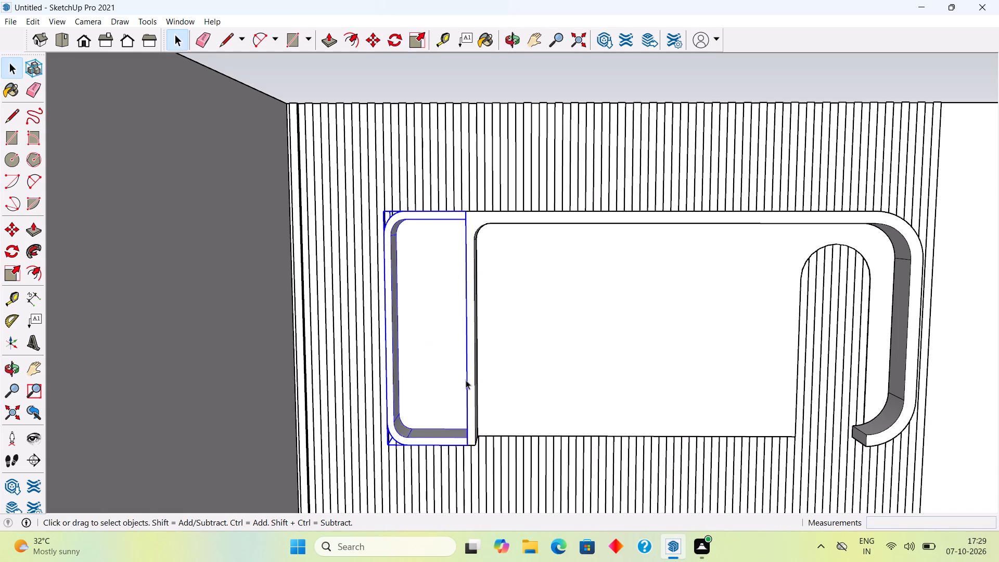
Narrow the compartment frame further by scaling it from its outer side along the red axis to about 0.94.
middle_click_drag(527, 402, 555, 439)
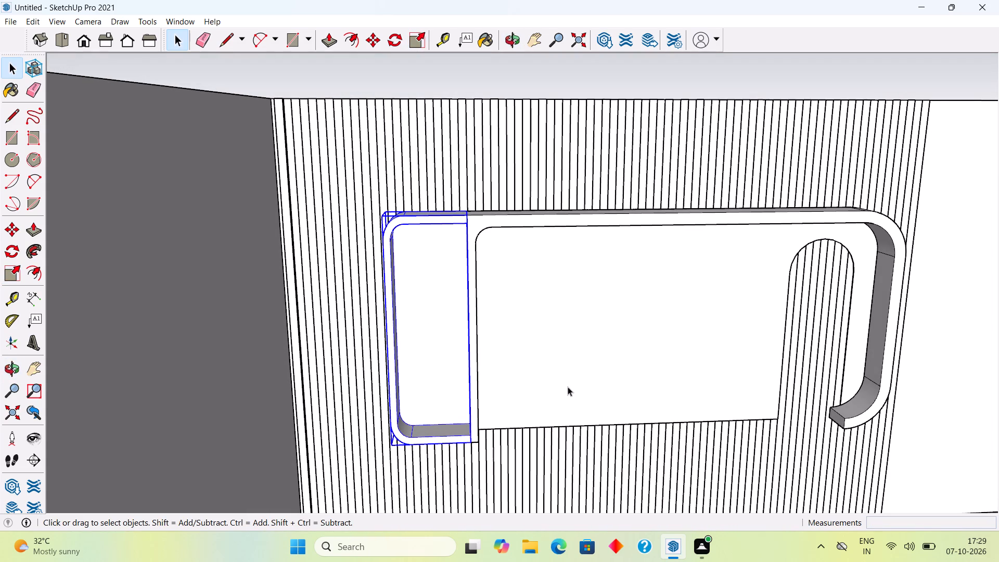
scroll(567, 389, "down", 3)
middle_click_drag(489, 403, 511, 369)
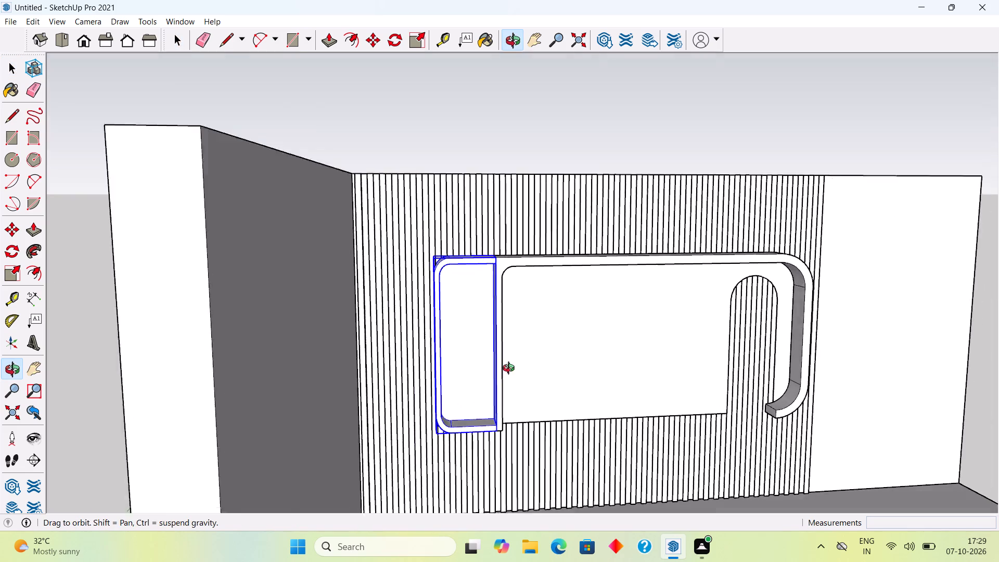
middle_click_drag(511, 369, 536, 376)
scroll(465, 381, "up", 7)
middle_click_drag(387, 366, 427, 375)
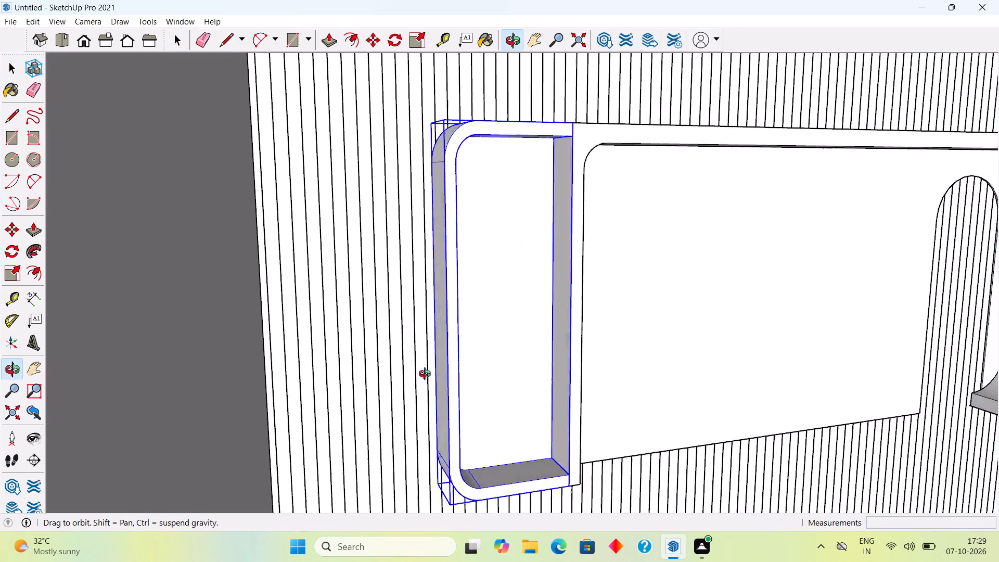
middle_click_drag(427, 375, 373, 402)
scroll(425, 343, "up", 6)
middle_click_drag(426, 343, 475, 344)
left_click(477, 342)
key("s")
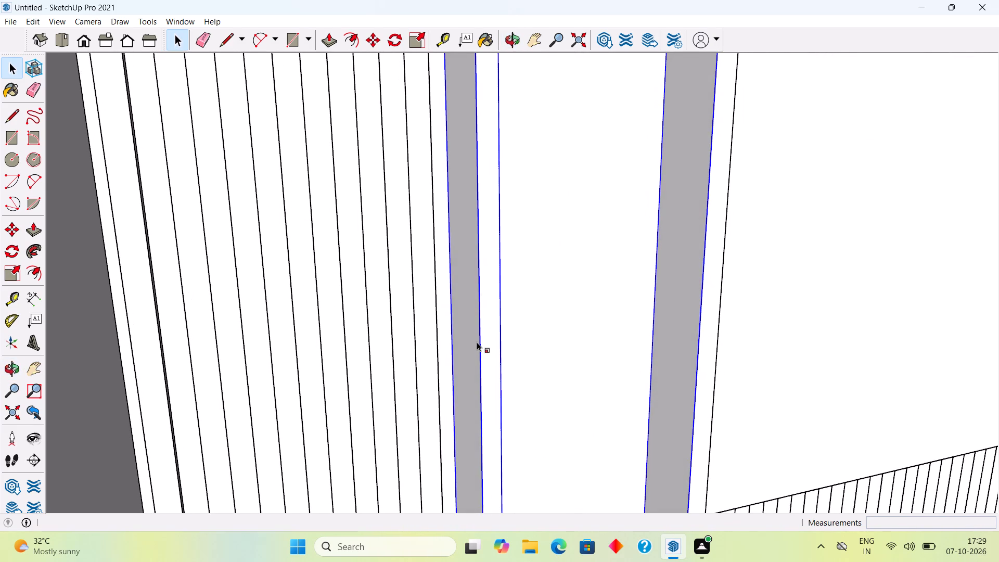
left_click(462, 290)
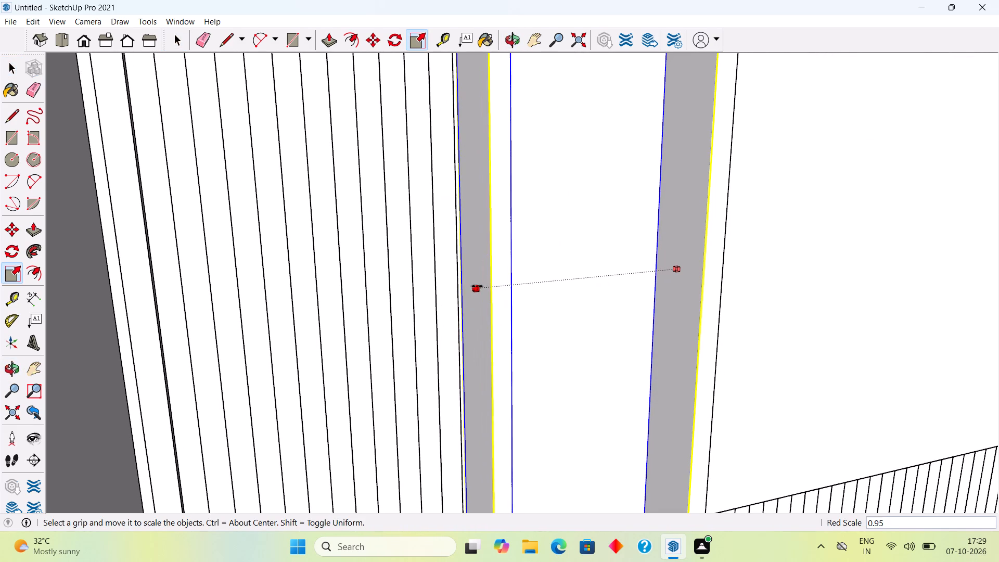
left_click(478, 286)
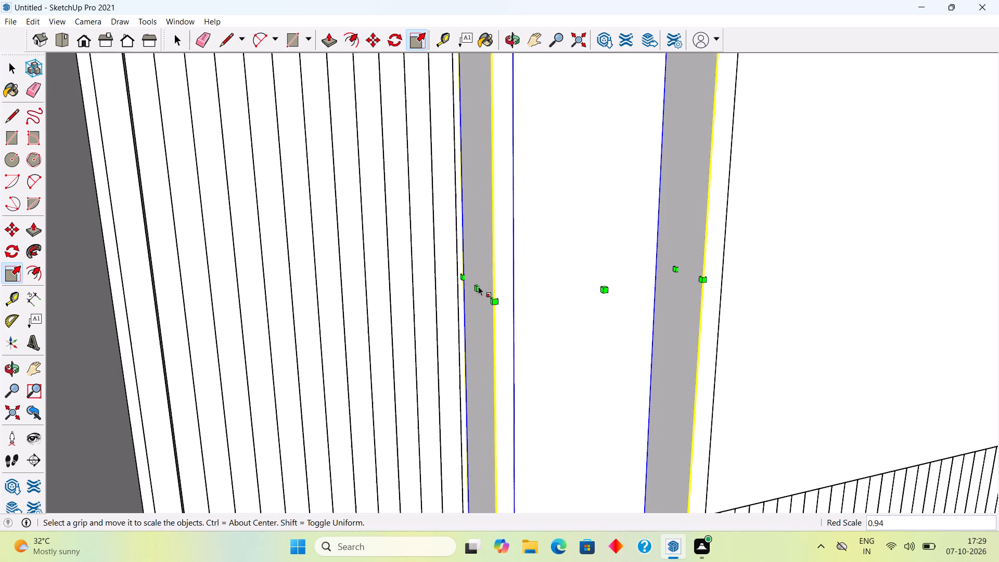
Clear the frame selection and examine the narrowed compartment in the whole wall unit, from several angles and close up.
key("space")
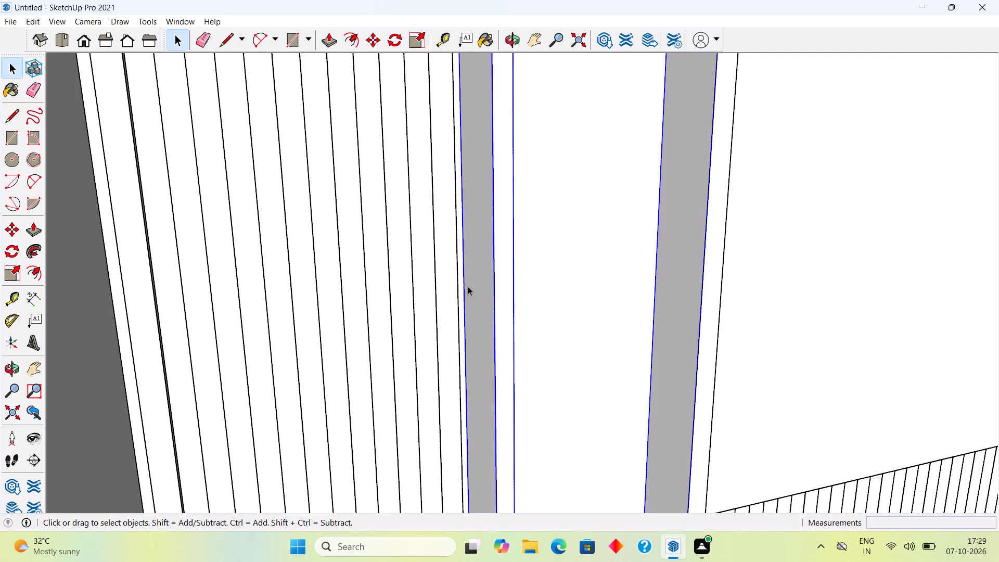
key("space")
scroll(468, 286, "down", 6)
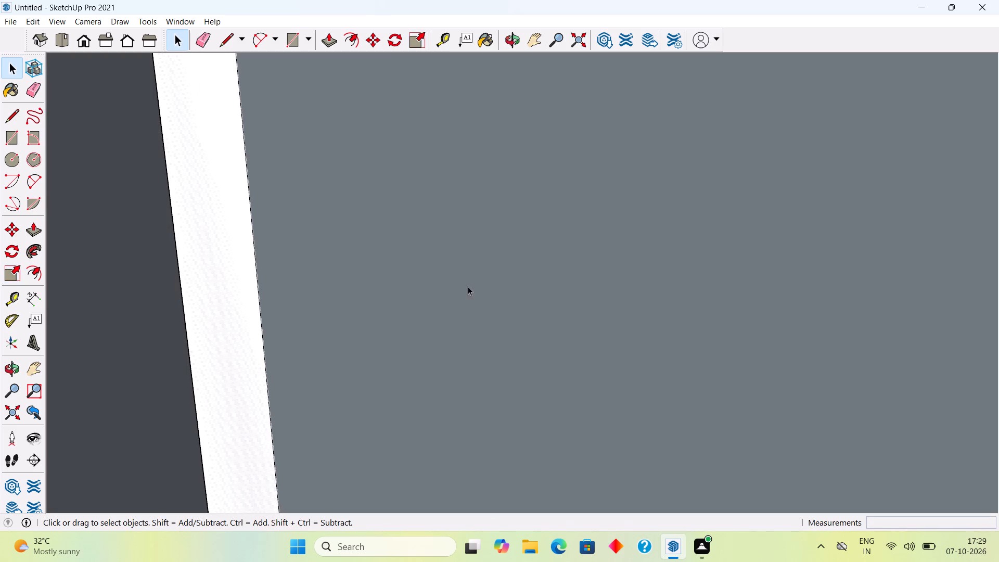
left_click(17, 411)
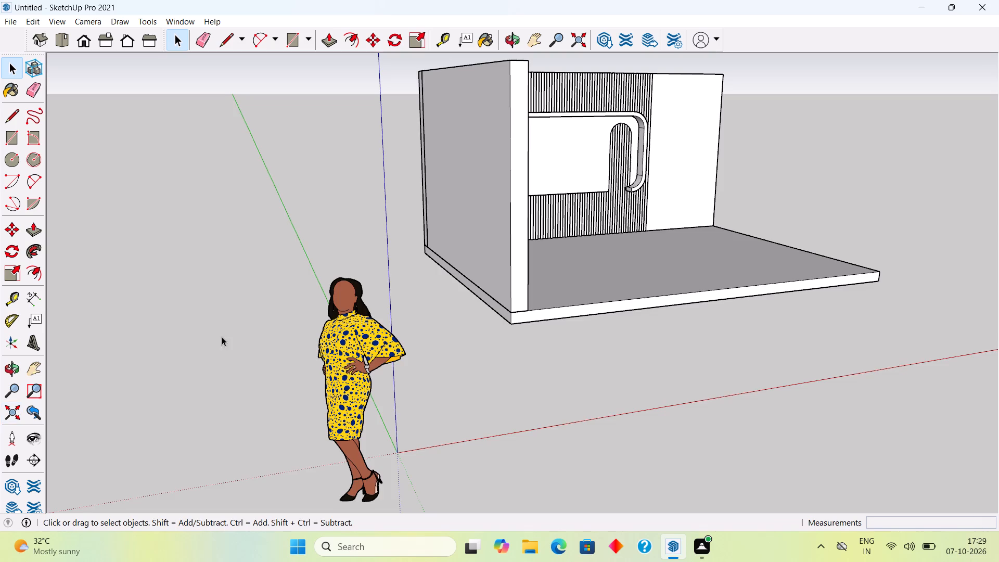
left_click(316, 244)
middle_click_drag(644, 168, 572, 179)
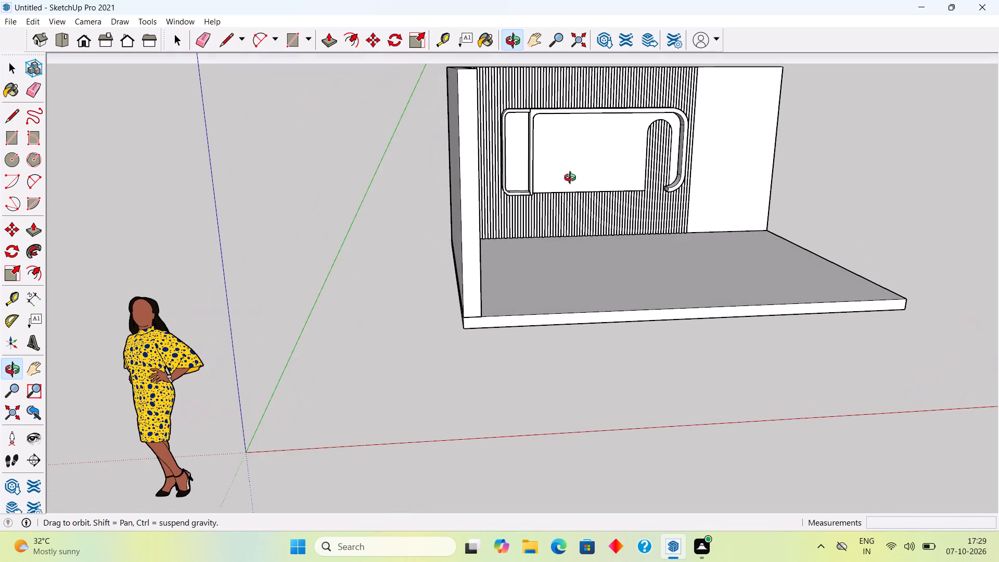
middle_click_drag(572, 179, 517, 202)
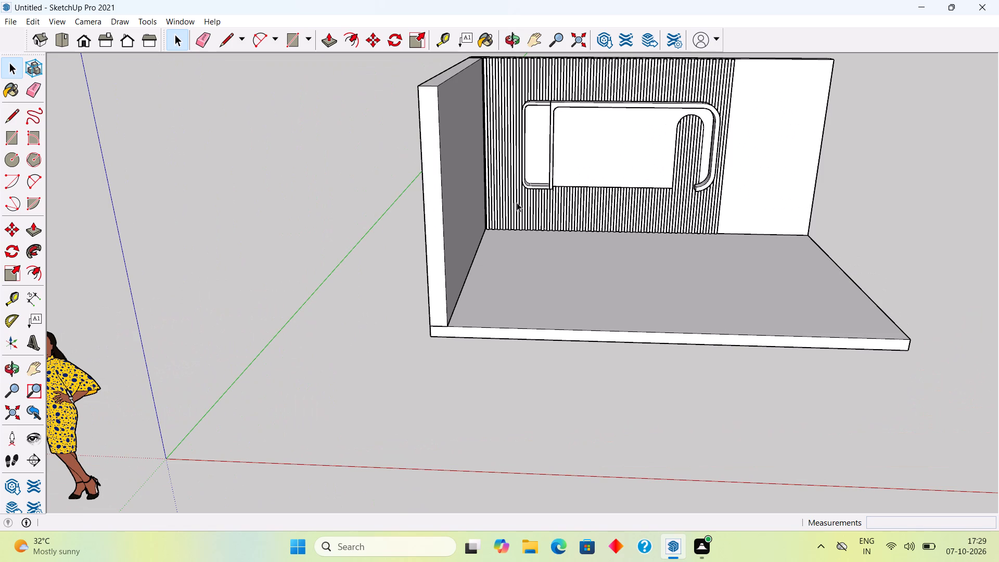
scroll(566, 130, "up", 9)
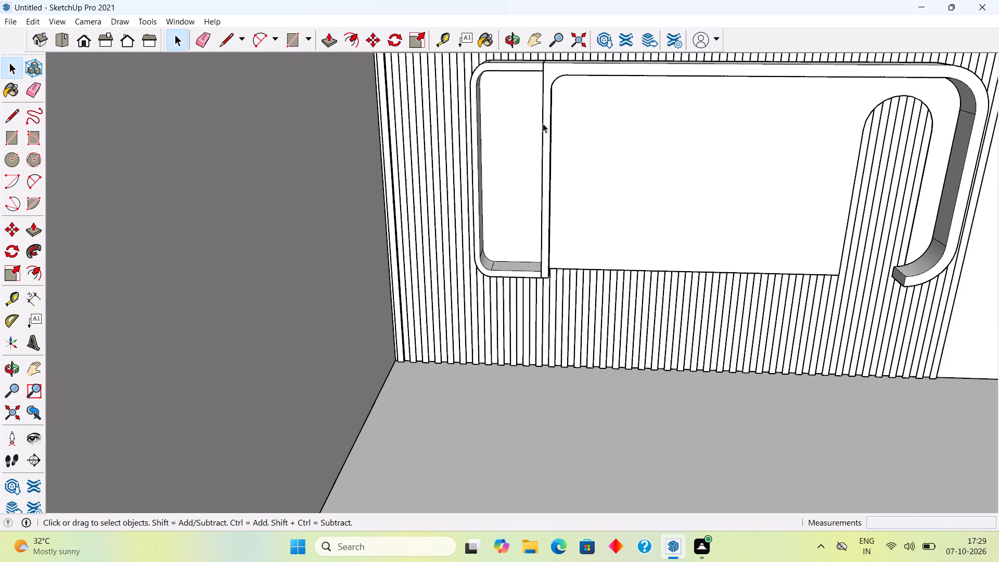
scroll(543, 123, "down", 4)
middle_click_drag(548, 88, 561, 205)
scroll(606, 225, "up", 5)
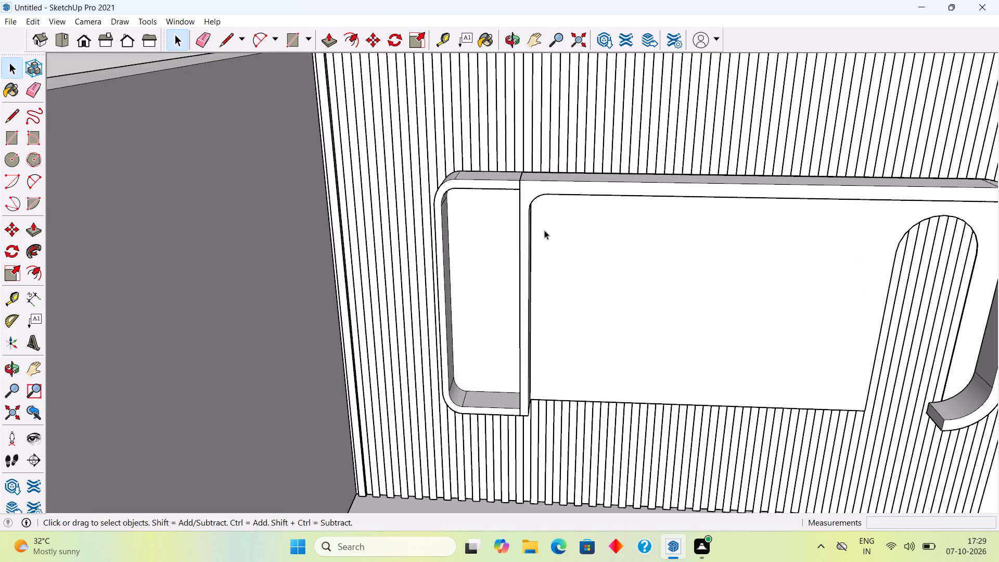
middle_click_drag(542, 219, 563, 94)
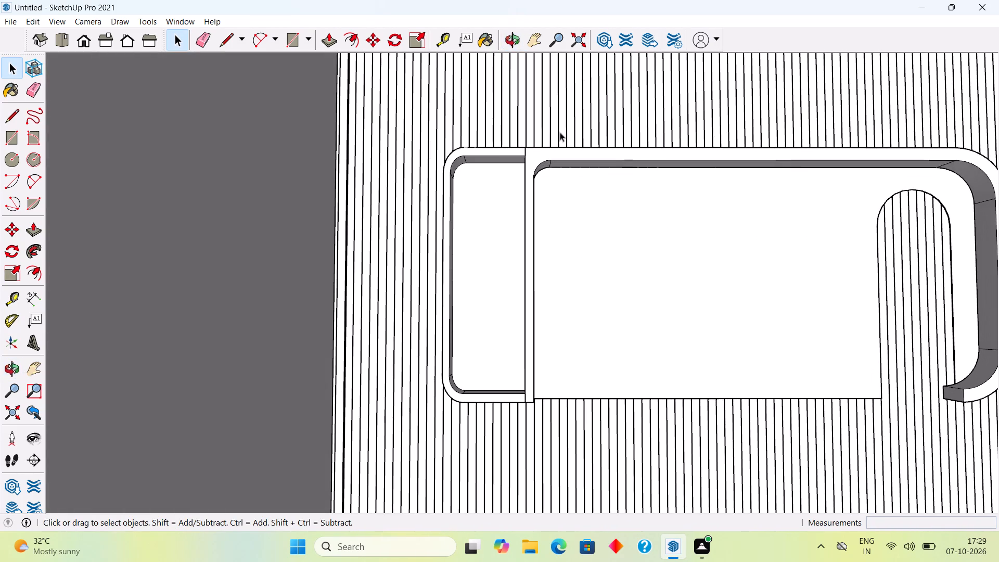
scroll(501, 193, "up", 6)
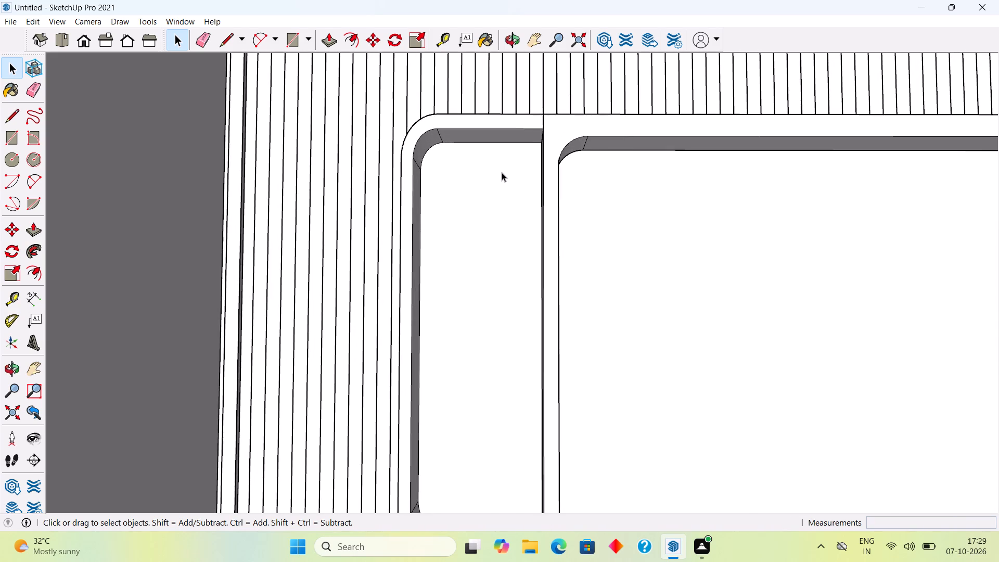
scroll(502, 171, "down", 4)
middle_click_drag(505, 169, 531, 173)
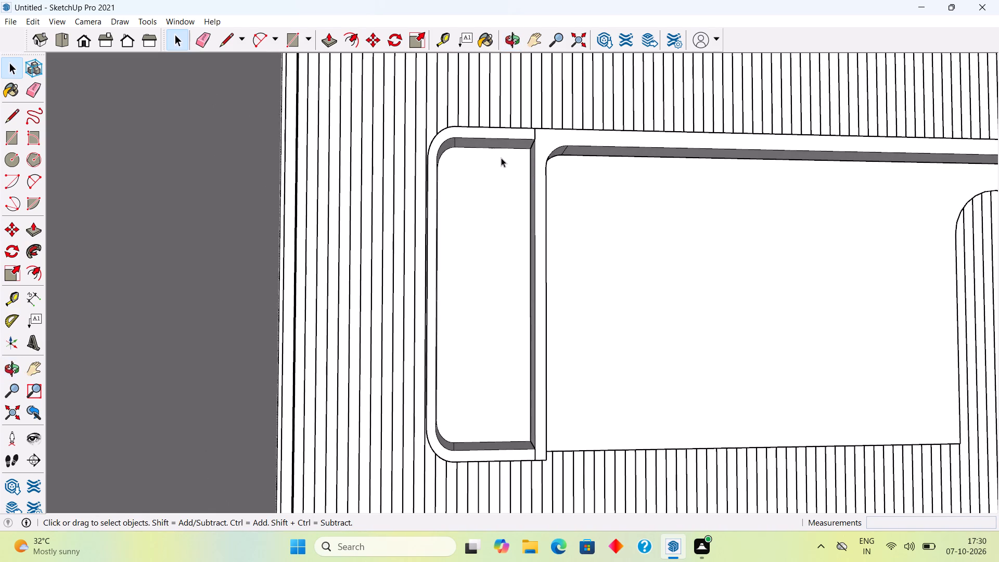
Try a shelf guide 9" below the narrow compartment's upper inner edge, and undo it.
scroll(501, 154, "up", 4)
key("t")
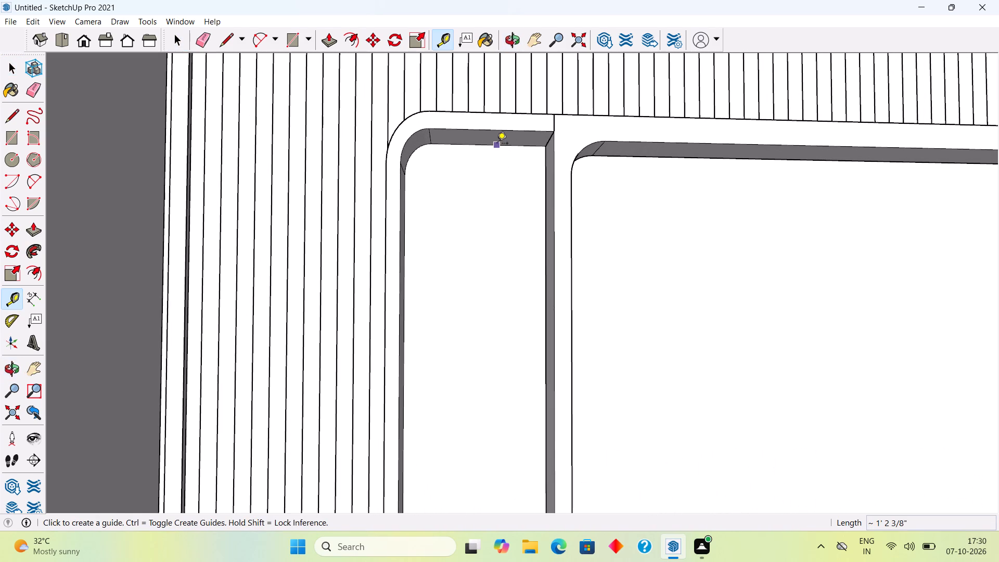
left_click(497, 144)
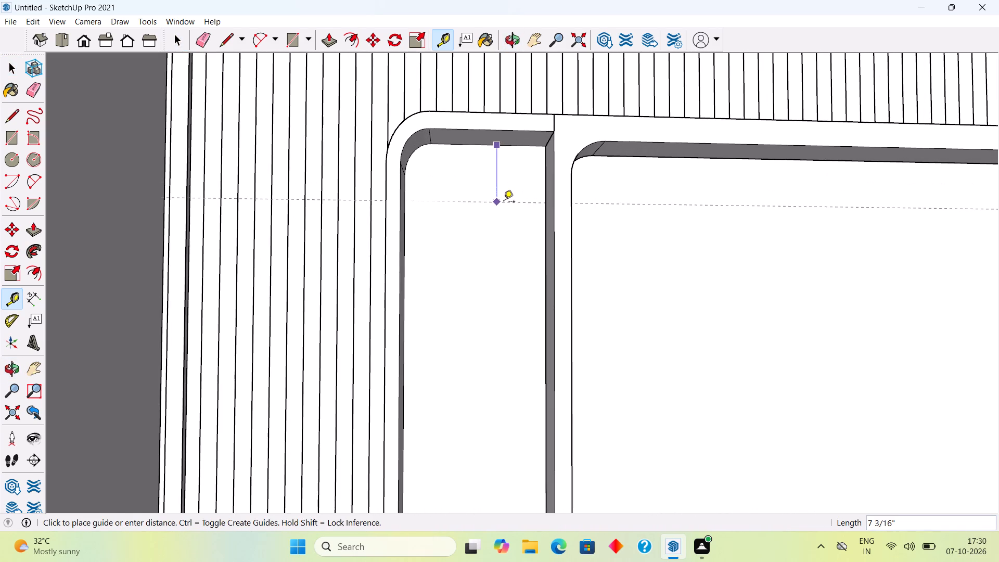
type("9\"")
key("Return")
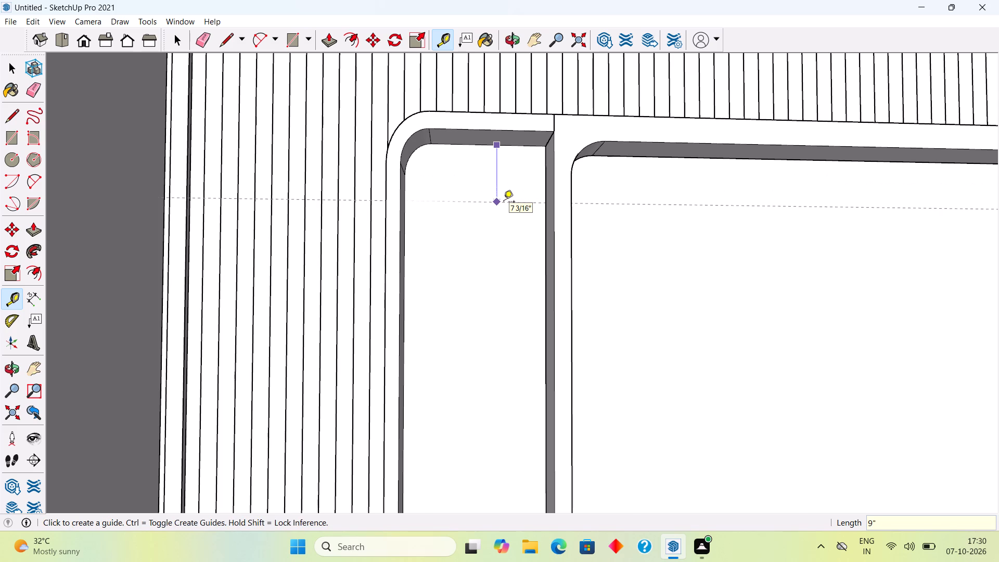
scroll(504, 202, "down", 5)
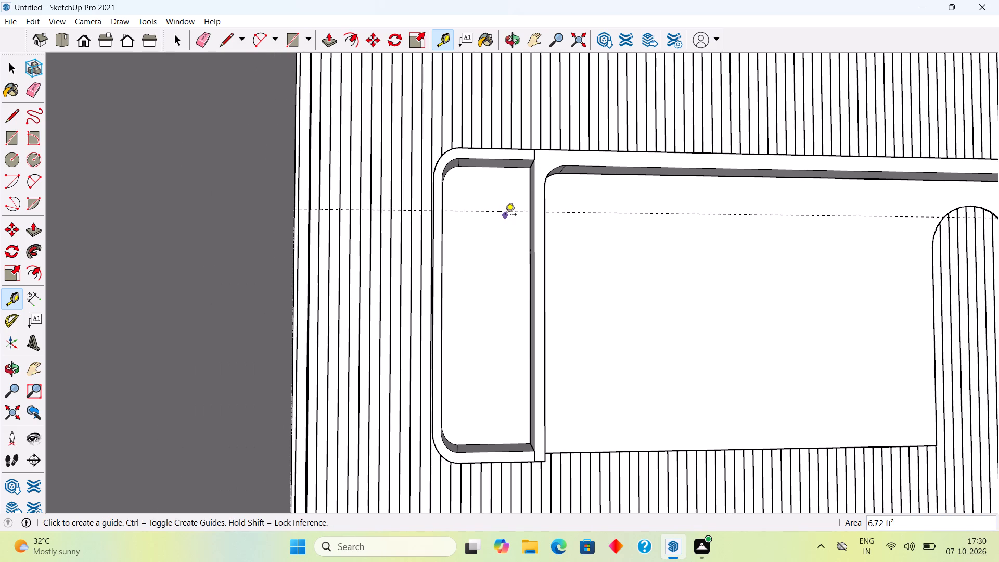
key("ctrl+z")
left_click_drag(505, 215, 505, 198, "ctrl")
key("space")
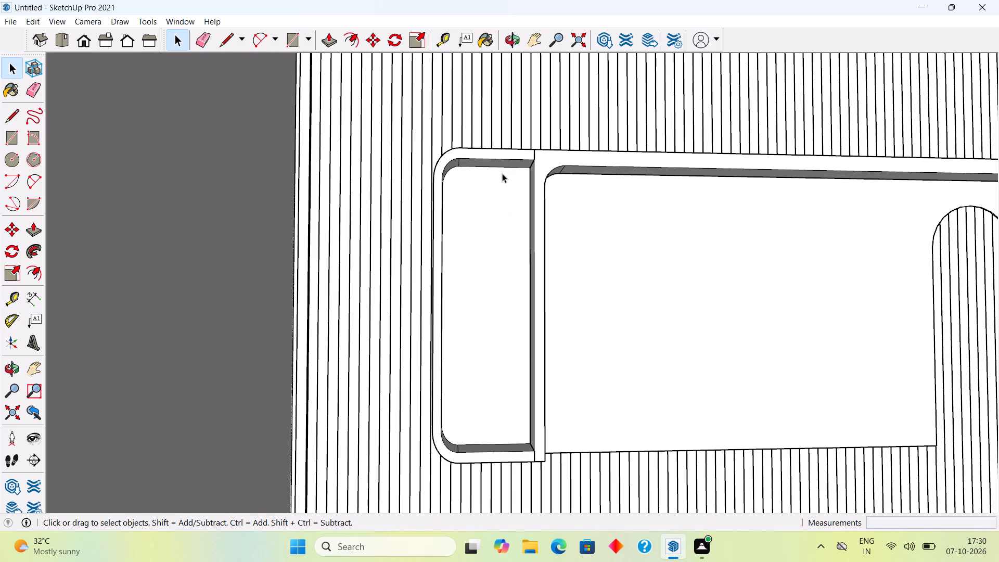
Measure the narrow compartment's inner height from its upper inner edge to its lower inner edge.
key("t")
scroll(502, 170, "up", 5)
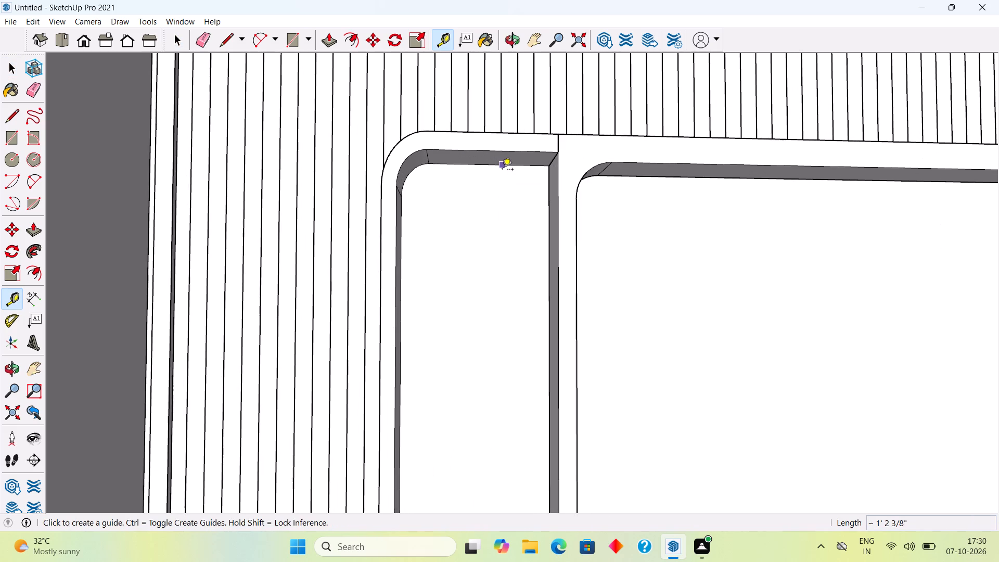
left_click(502, 170)
scroll(496, 250, "down", 7)
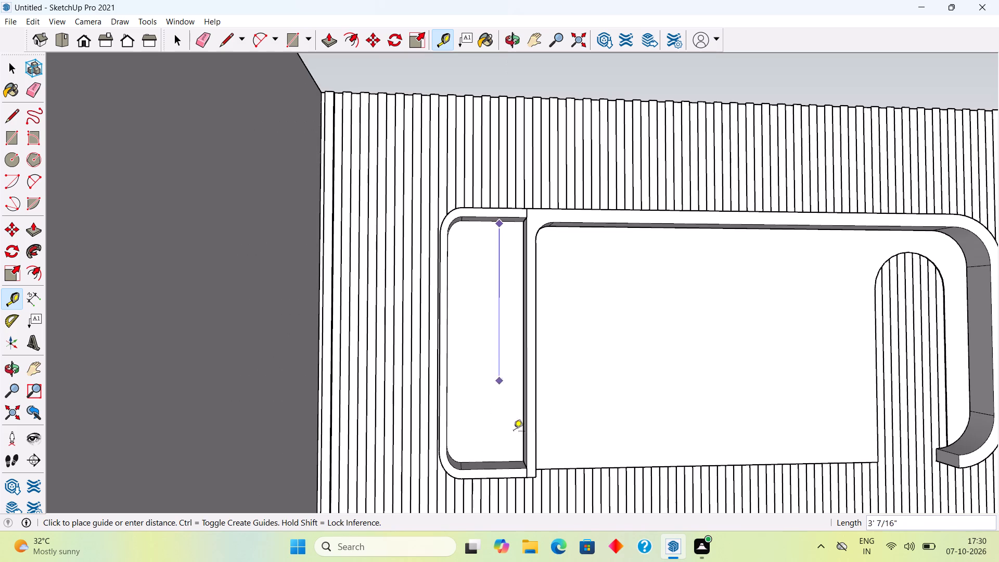
scroll(490, 443, "up", 7)
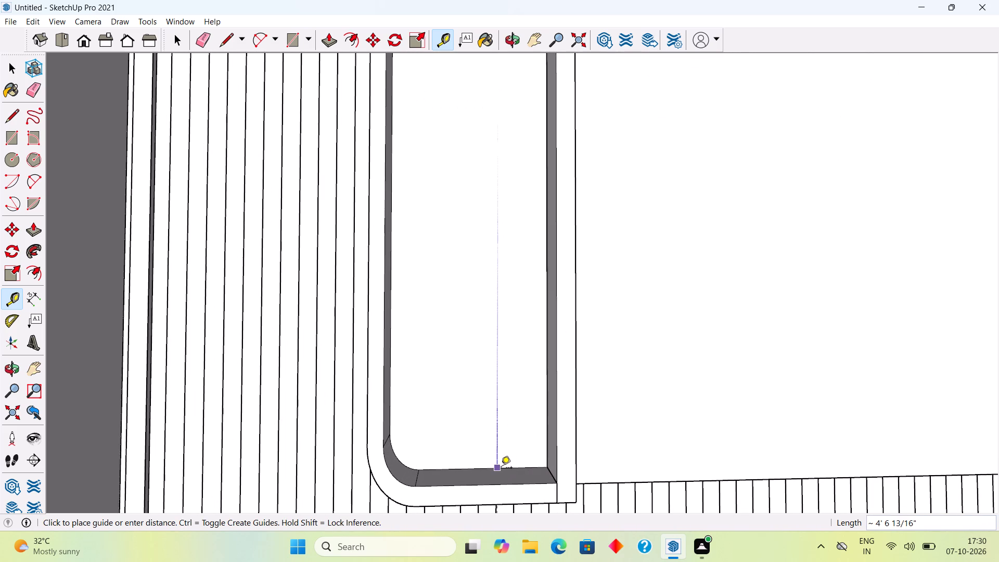
key("space")
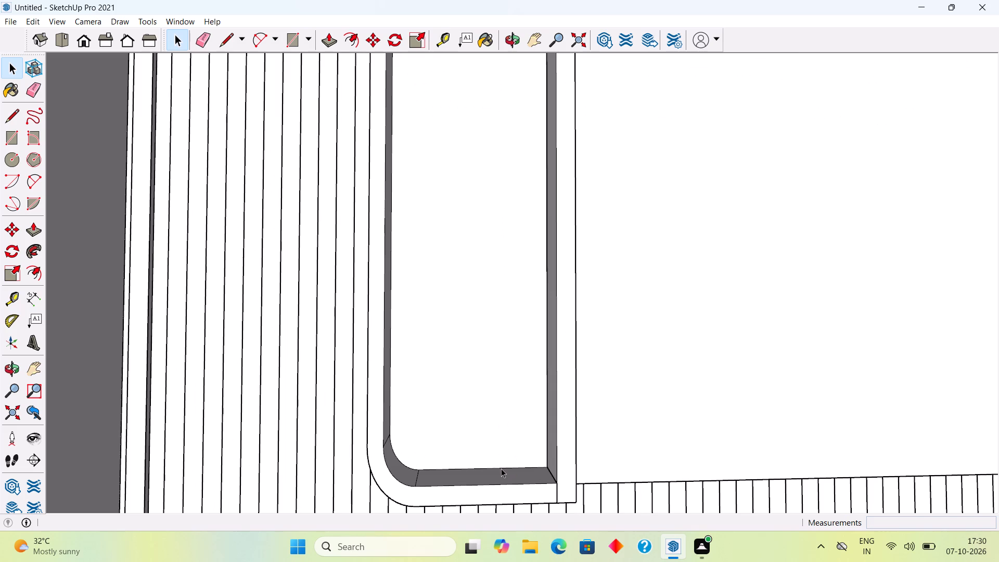
scroll(501, 468, "down", 4)
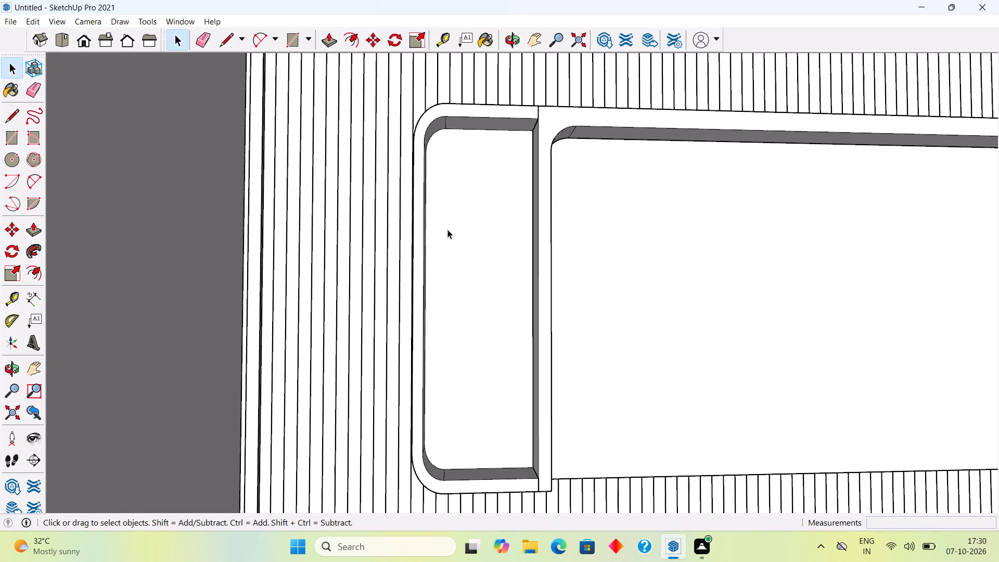
Place the first shelf guide 10" below the narrow compartment's upper inner edge.
key("t")
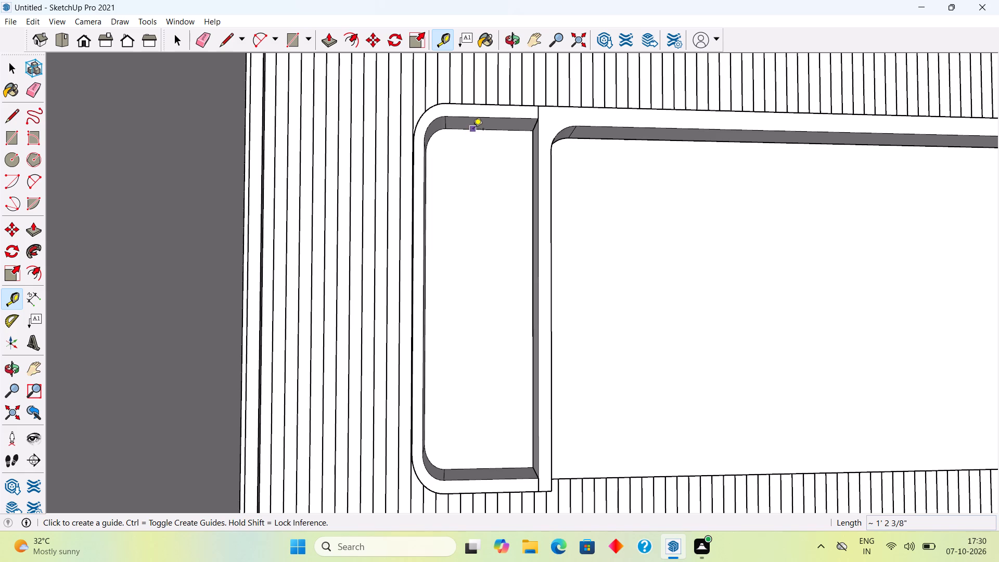
left_click(474, 130)
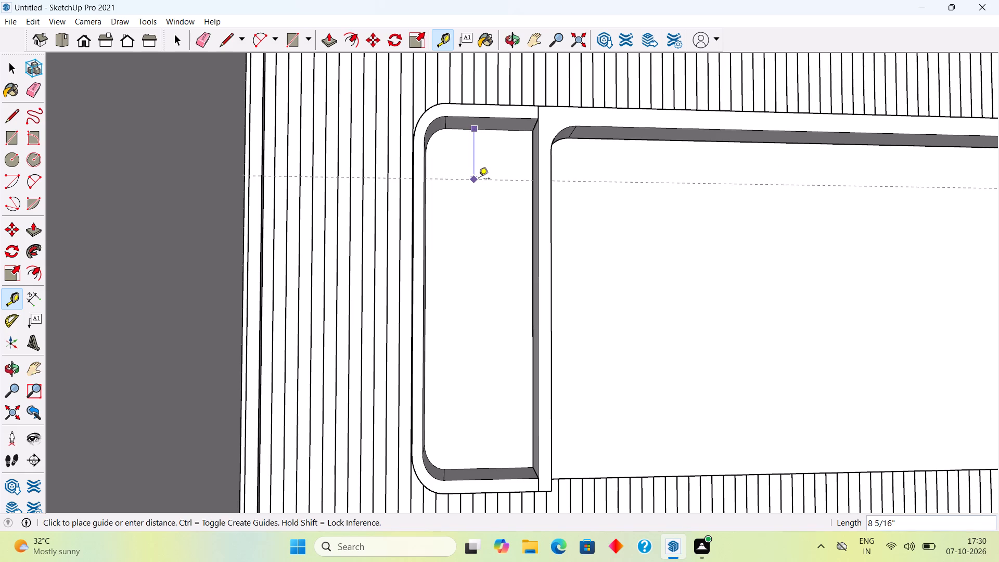
key("1")
key("0")
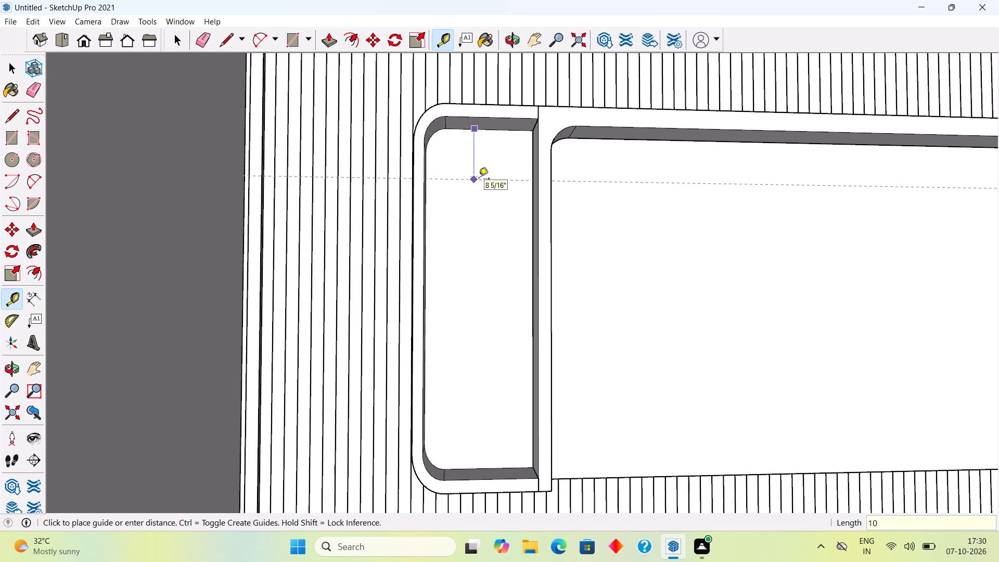
key("shift+quotedbl")
key("Return")
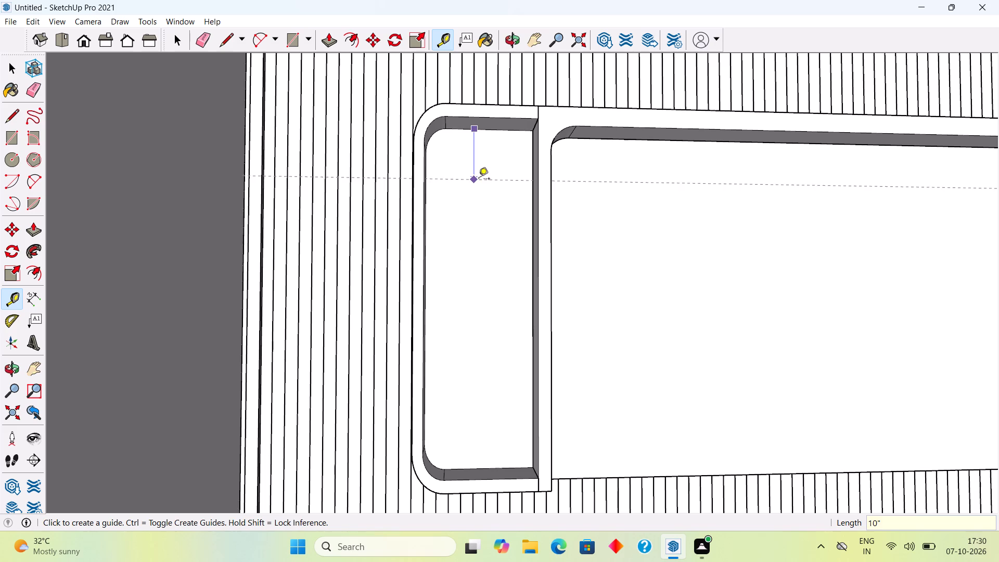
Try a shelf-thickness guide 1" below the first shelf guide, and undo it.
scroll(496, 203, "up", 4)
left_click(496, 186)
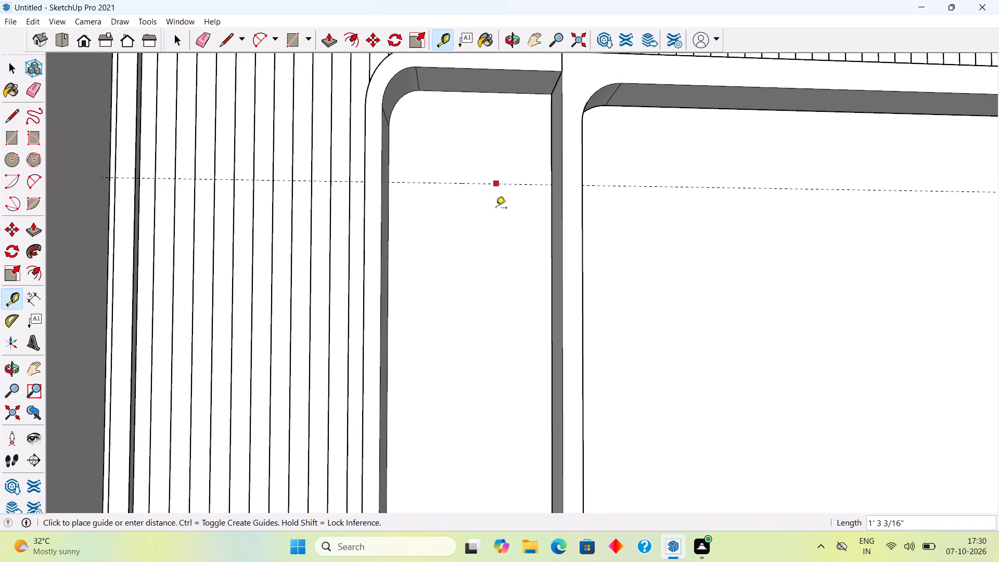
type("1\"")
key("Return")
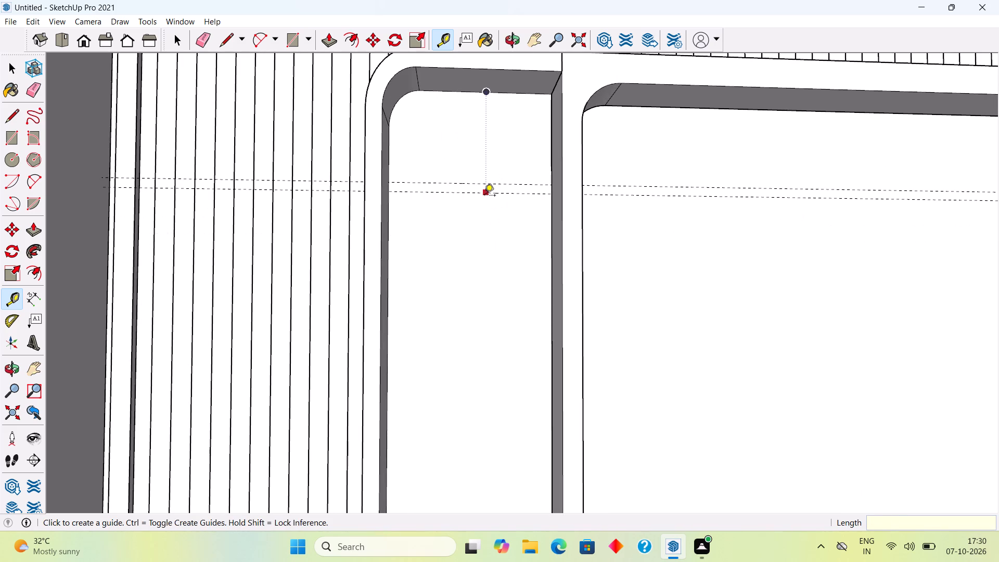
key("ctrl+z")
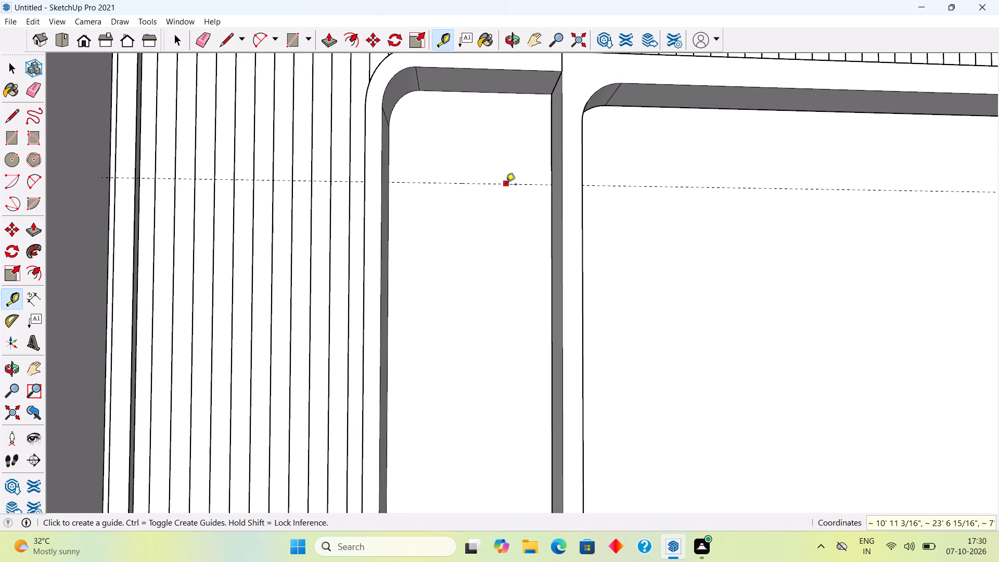
Add a guide 0.8" below the first shelf guide to mark the shelf's thickness.
left_click(506, 185)
type(".8\"")
key("Return")
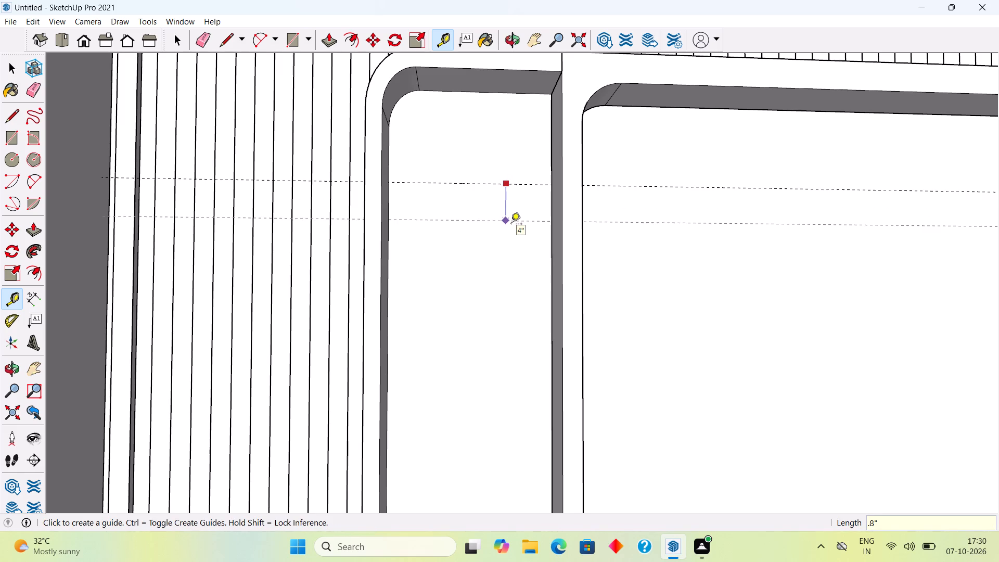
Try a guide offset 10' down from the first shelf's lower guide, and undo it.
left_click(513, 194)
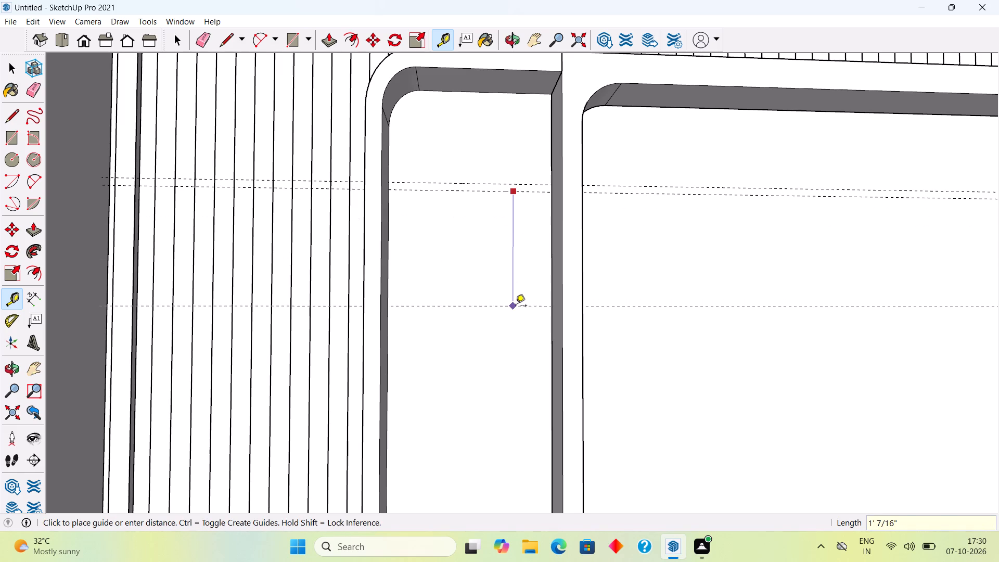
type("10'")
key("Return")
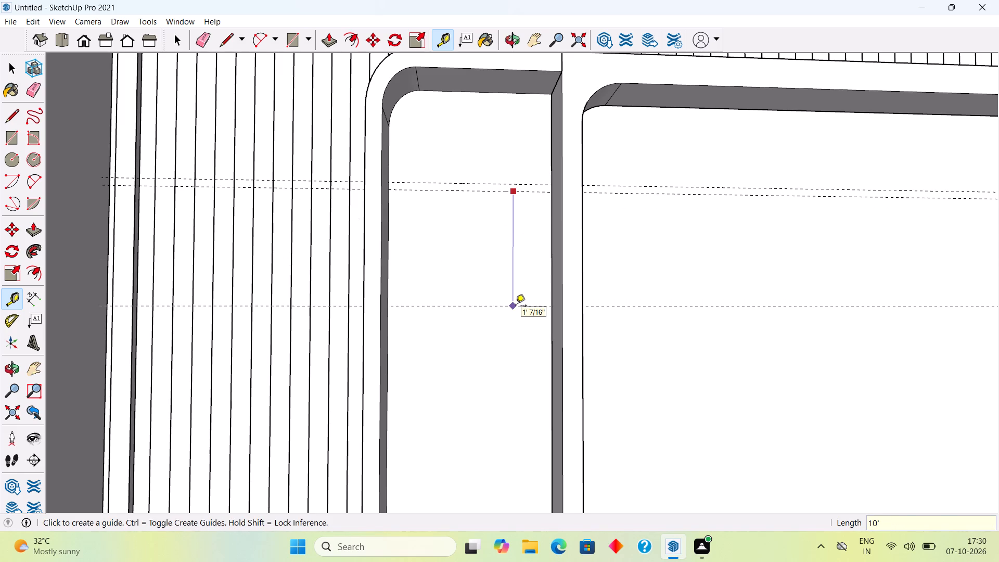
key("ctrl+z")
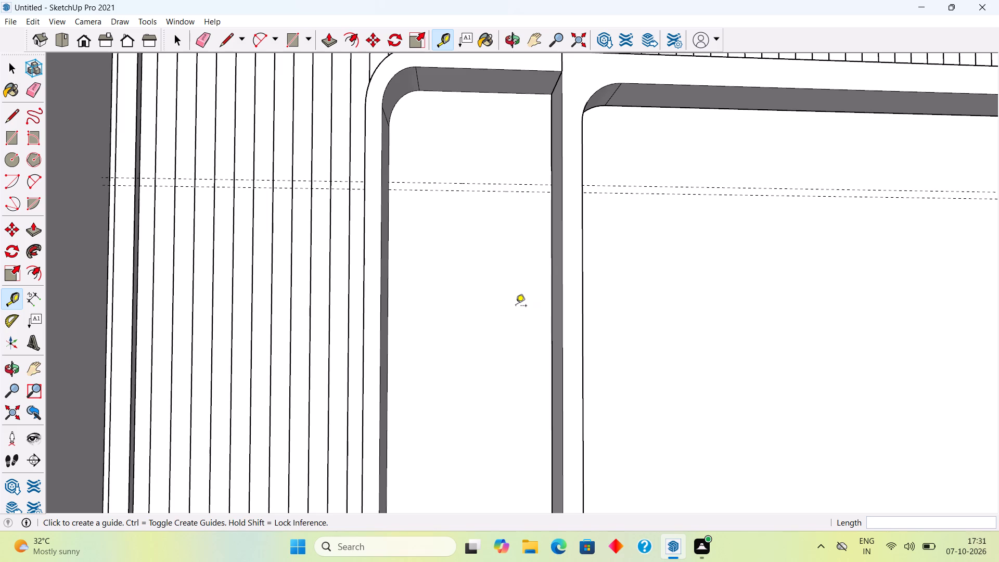
Place the second shelf's upper guide 10" below the first shelf's lower guide.
left_click(474, 193)
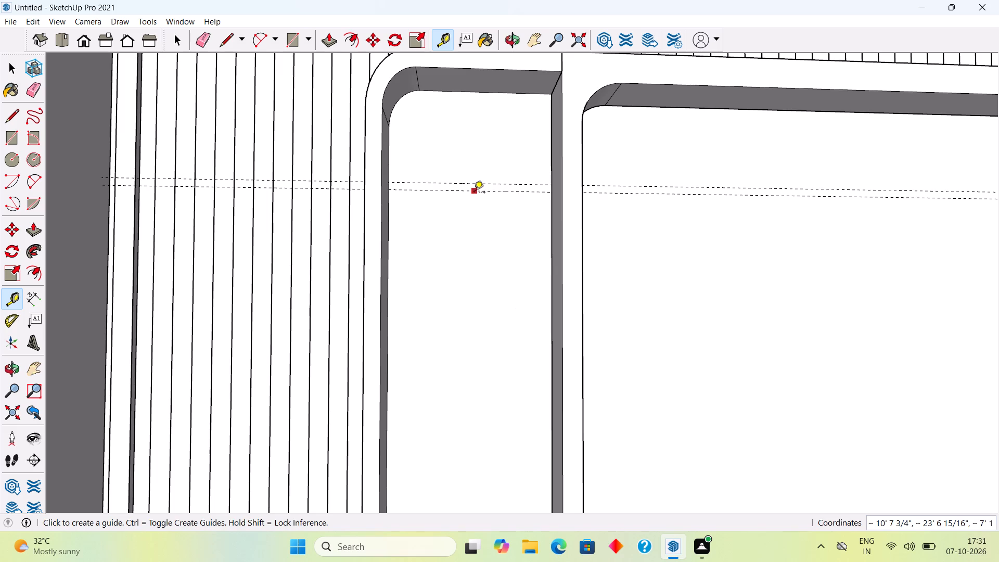
type("10\"")
key("Return")
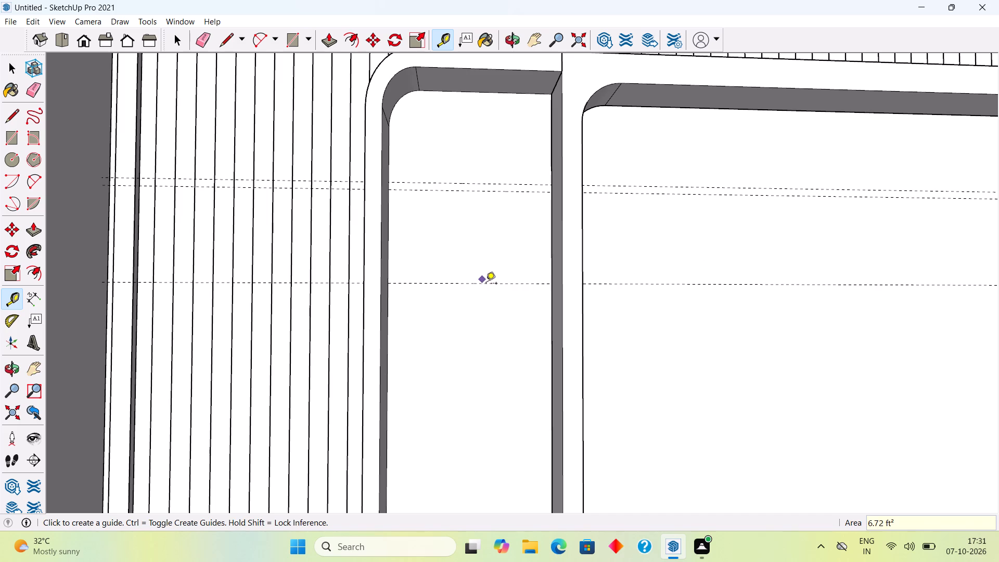
Add a guide 0.8" below the second shelf's upper guide to mark that shelf's thickness.
left_click(504, 284)
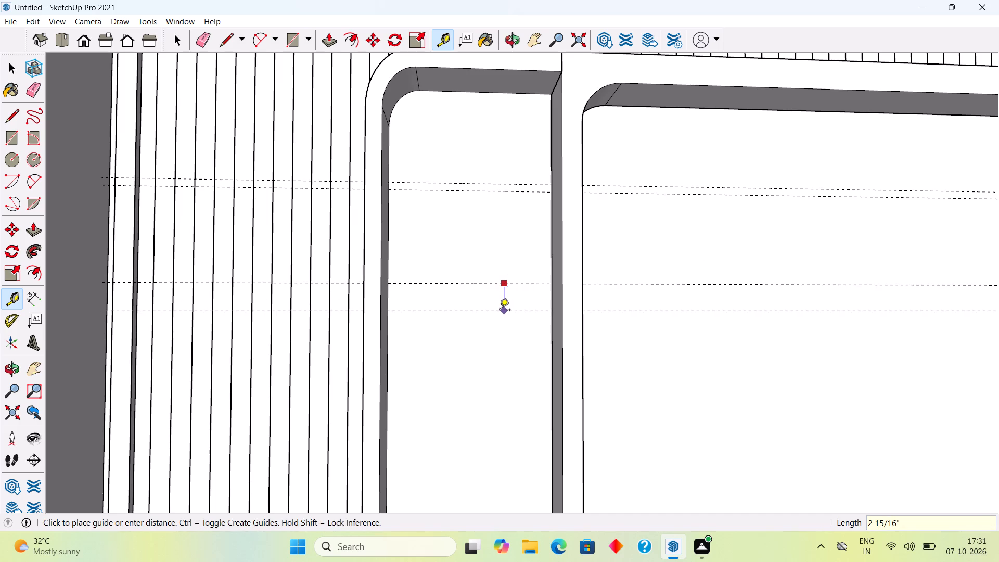
type(".8\"")
key("Return")
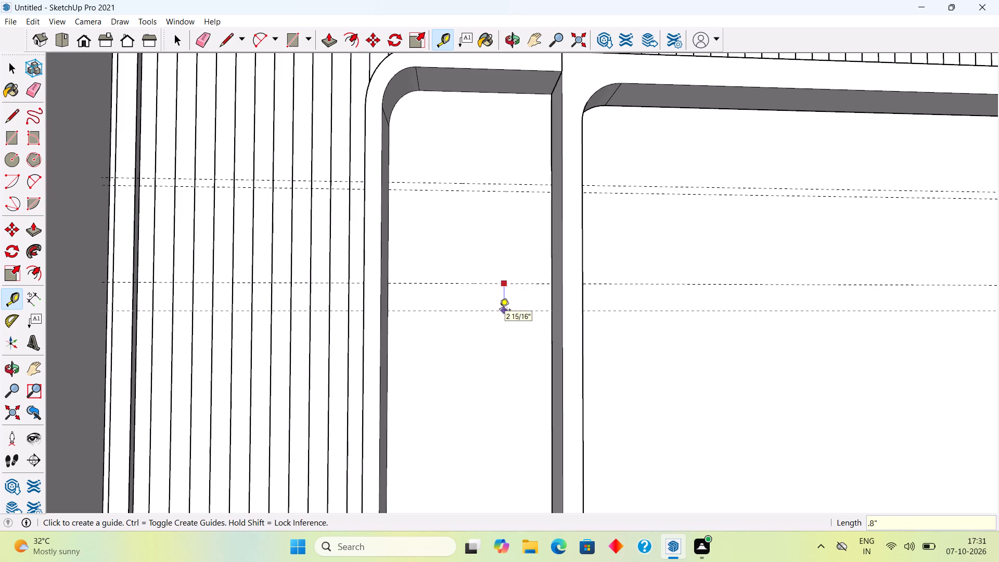
Lay out the third shelf with a guide 10" below the second shelf's lower guide and another 0.8" beneath it.
left_click(495, 289)
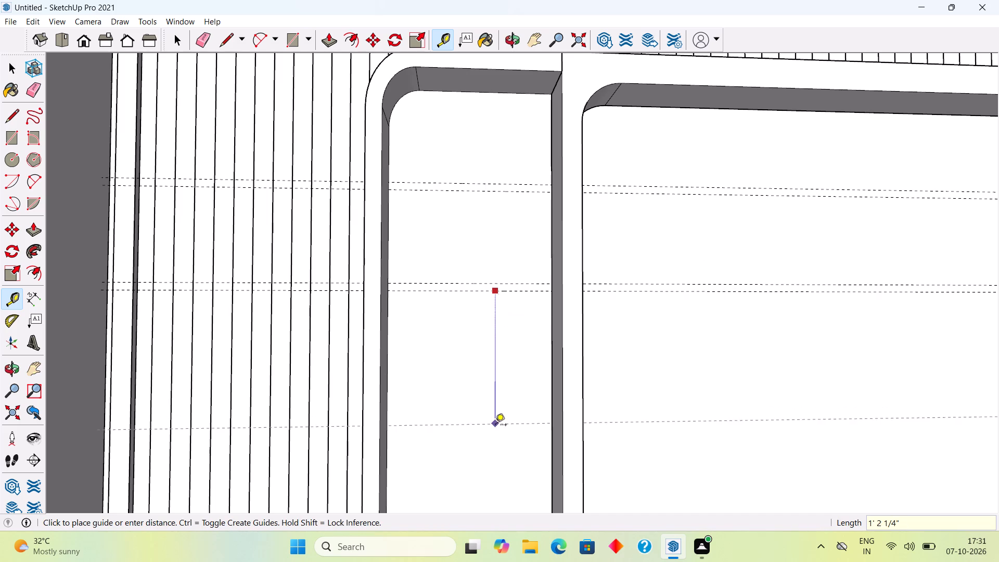
type("10\"")
key("Return")
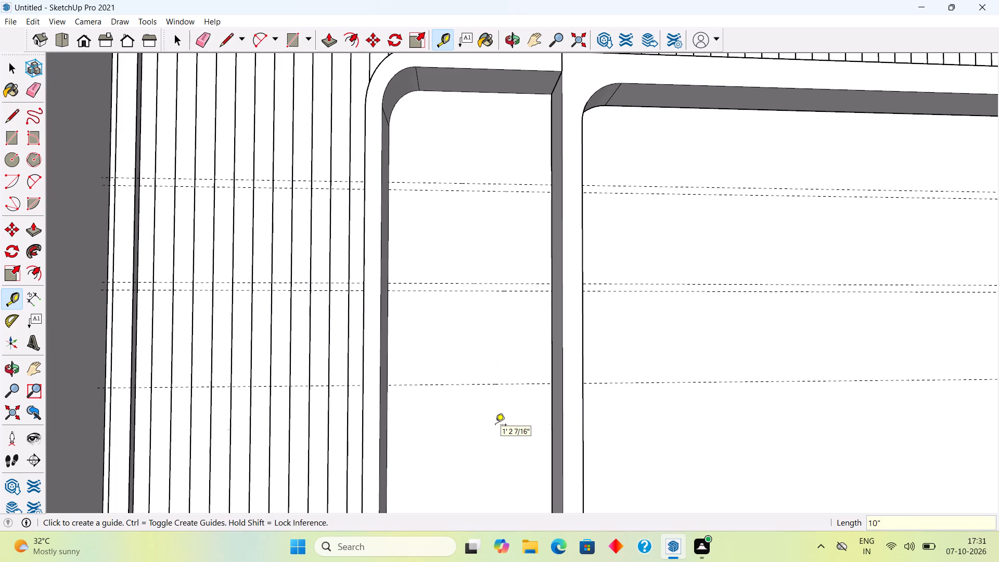
left_click(504, 383)
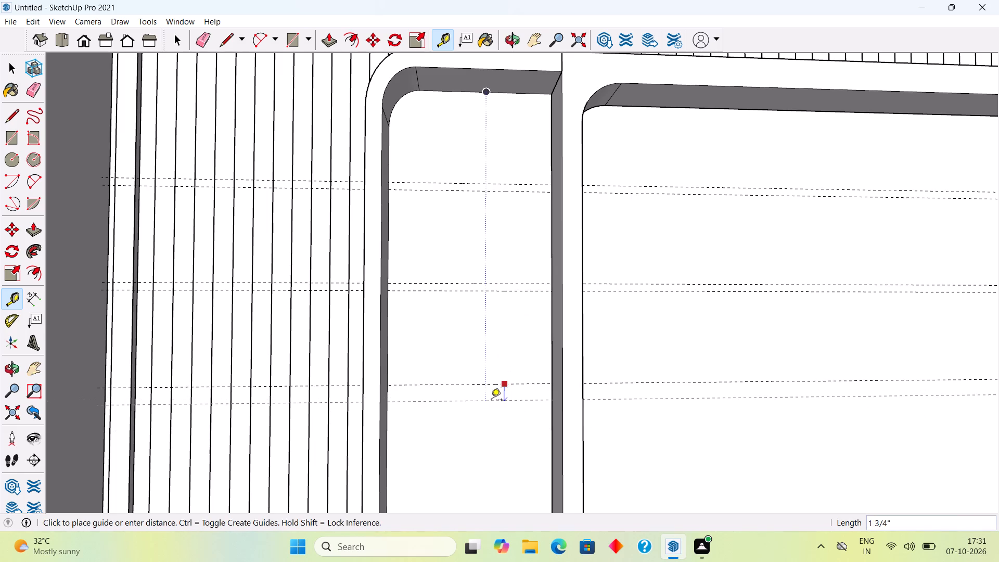
type(".9")
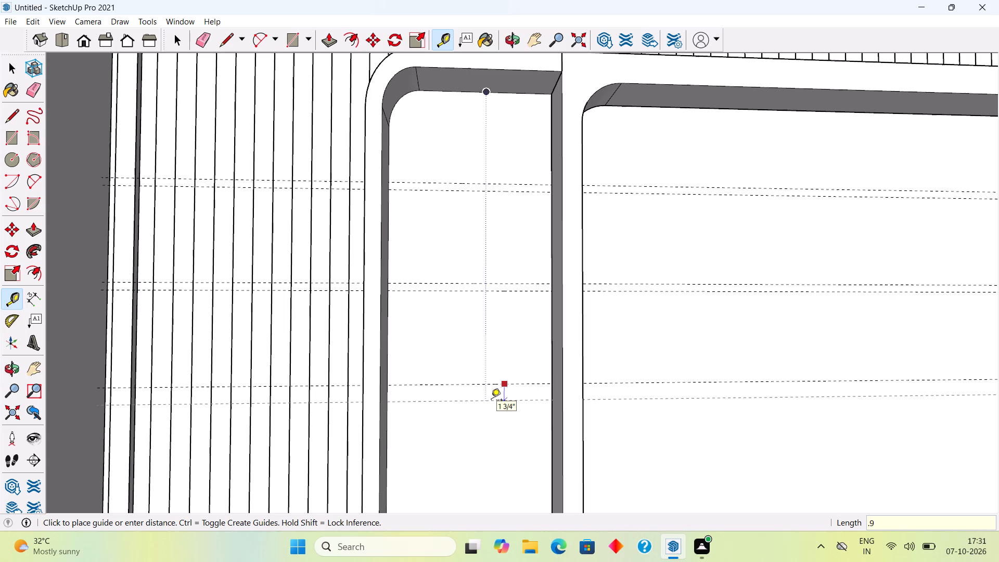
key("BackSpace")
type("8\"")
key("Return")
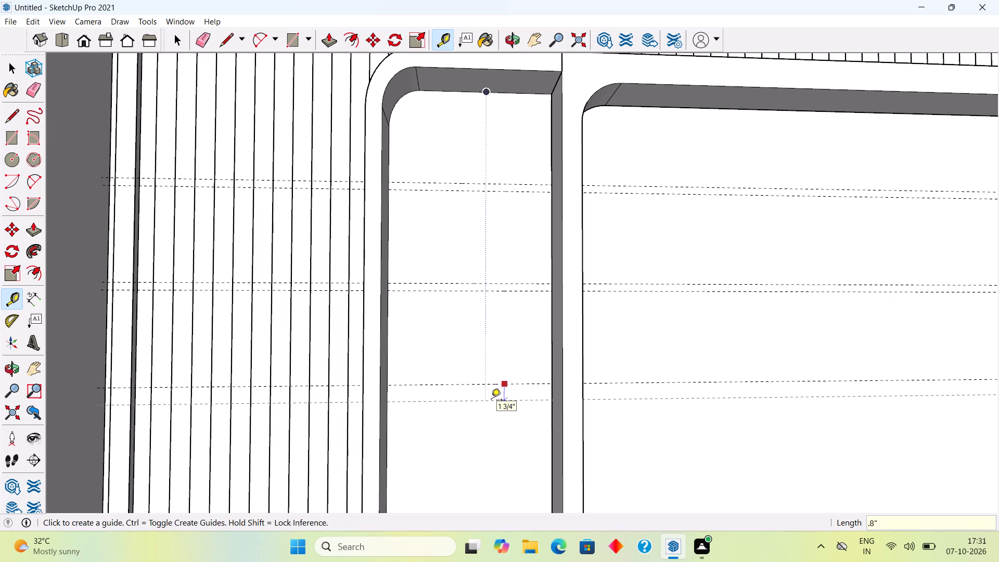
Lay out the fourth shelf with a guide 10" below the third shelf's lower guide and another 0.8" beneath it.
scroll(491, 401, "down", 12)
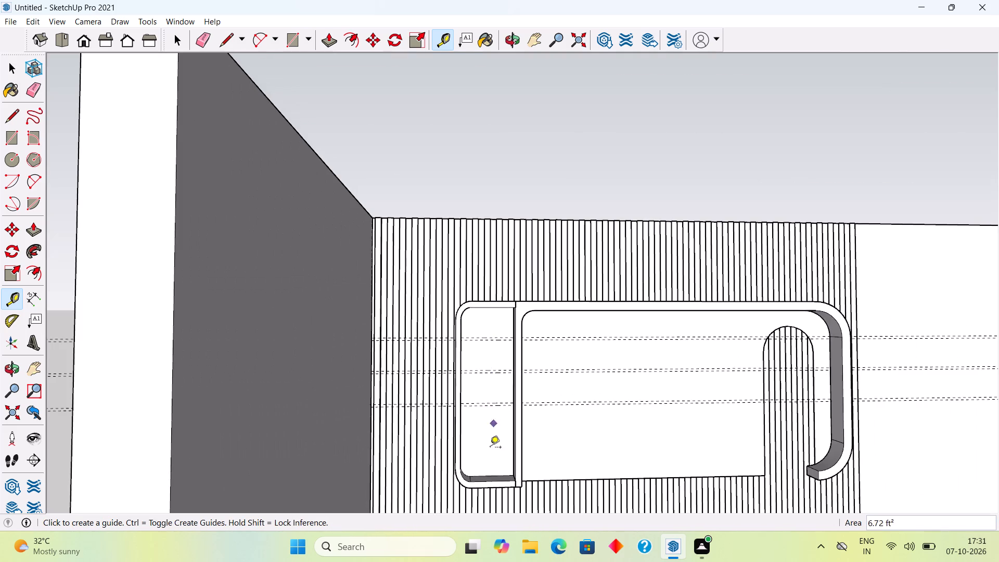
scroll(485, 502, "up", 11)
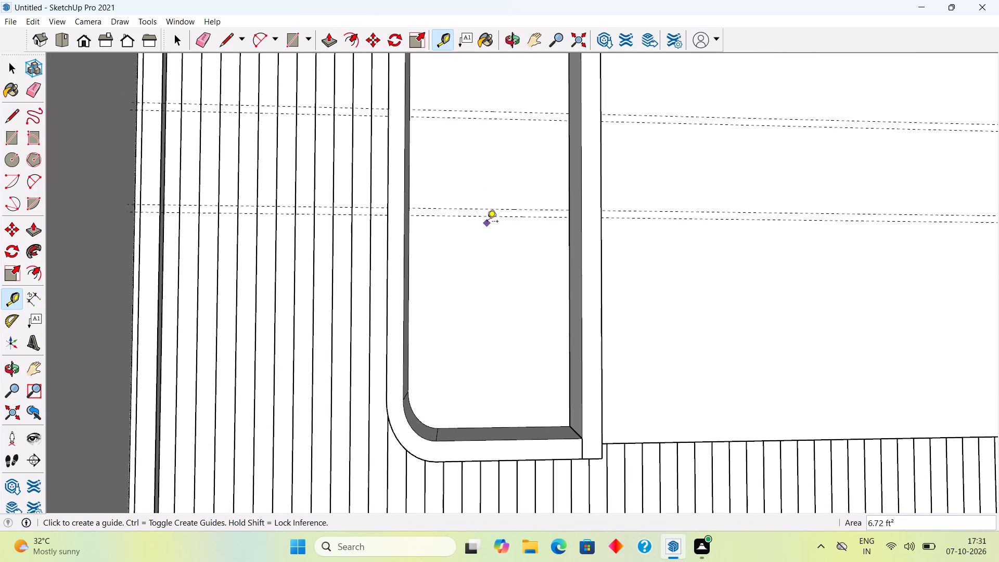
left_click(490, 218)
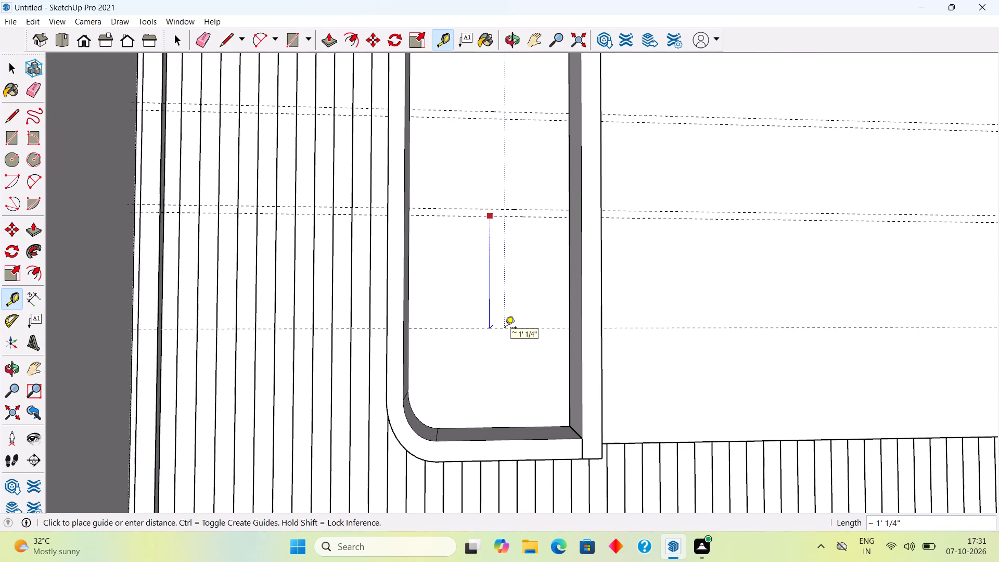
type("10\"")
key("Return")
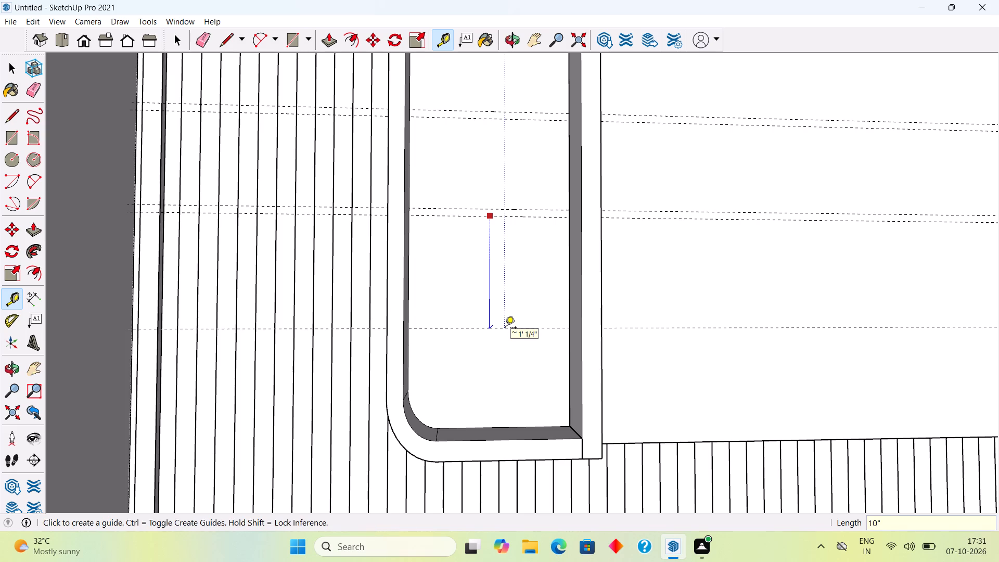
left_click(505, 310)
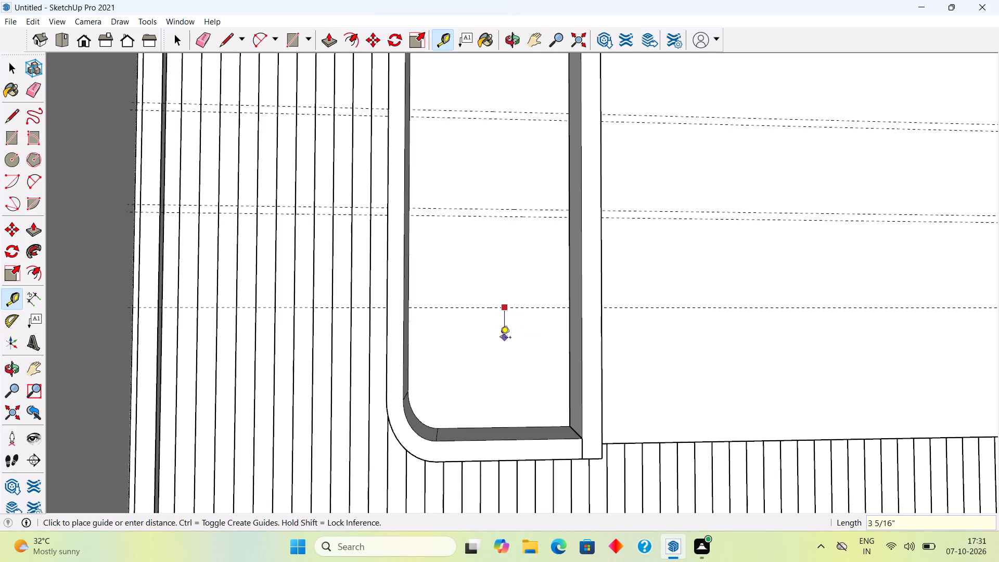
key("space")
type("T")
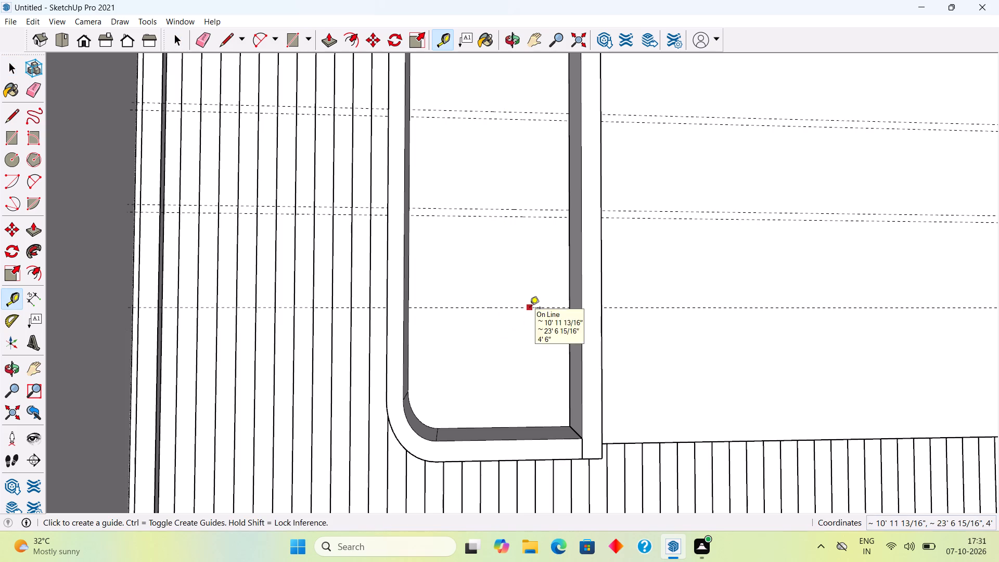
left_click(530, 309)
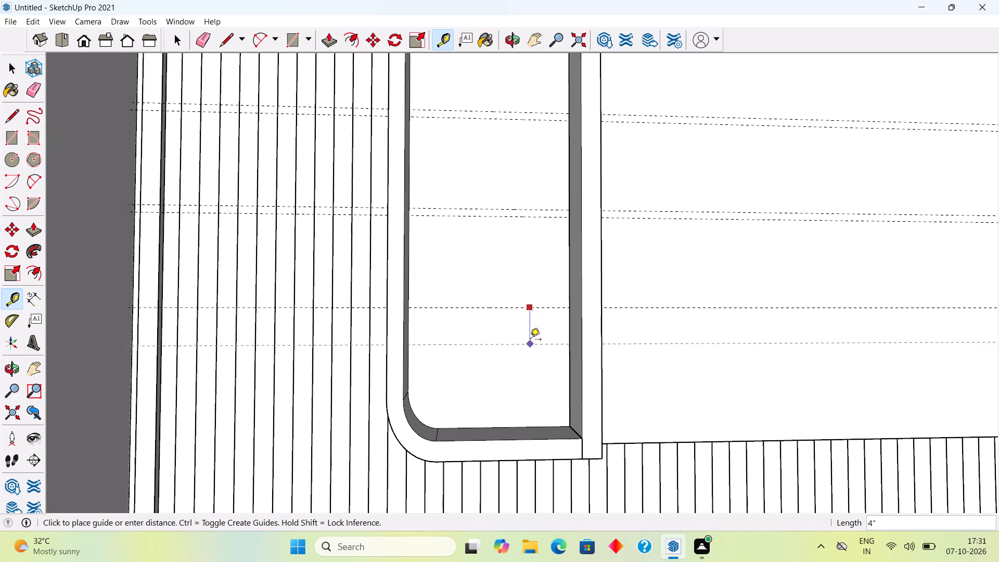
type(".8\"")
key("Return")
key("space")
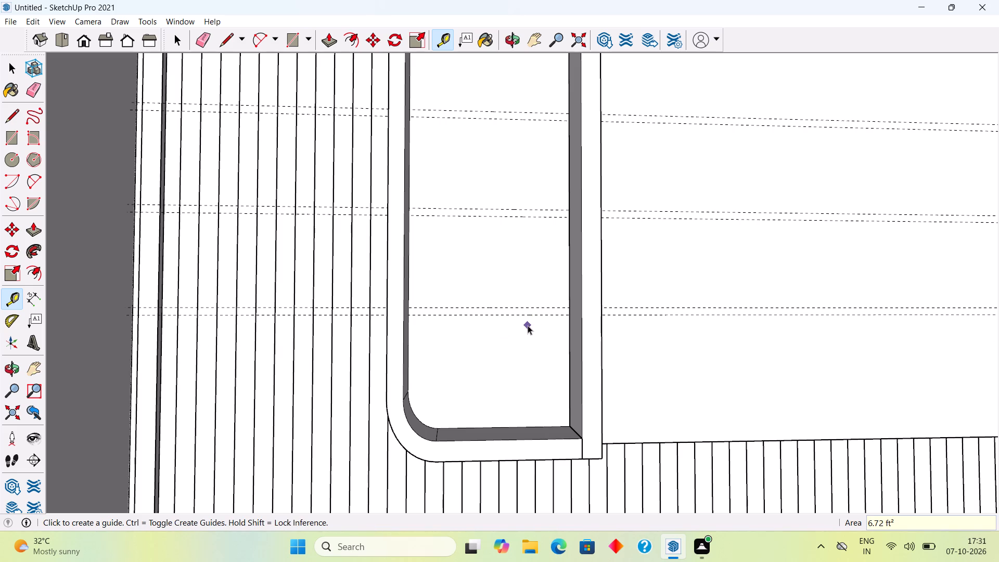
Draw a rectangle about 1' 5 9/16" by 13/16" between the fourth shelf's guides, across the end compartment's back face.
type("R")
scroll(419, 321, "up", 10)
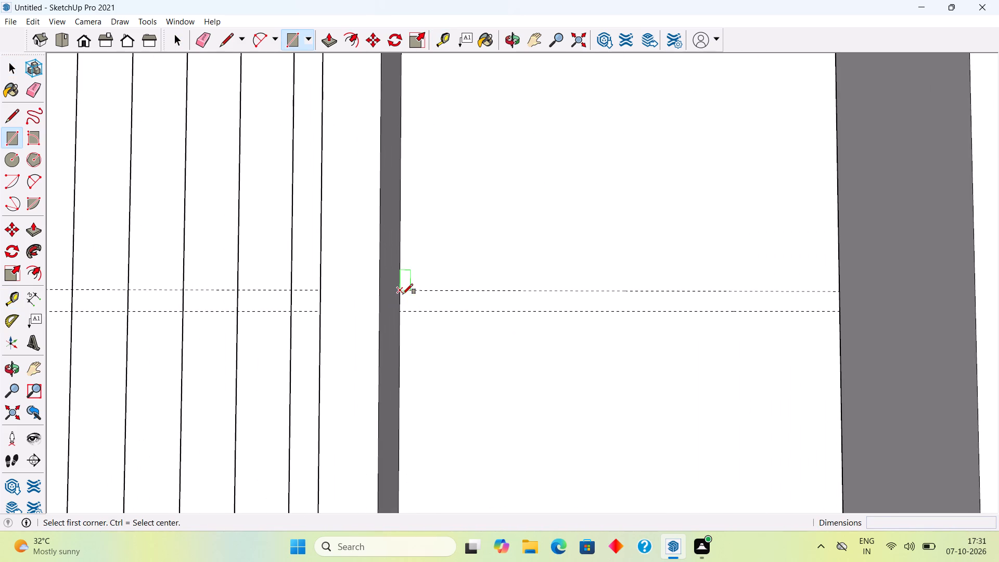
left_click(403, 294)
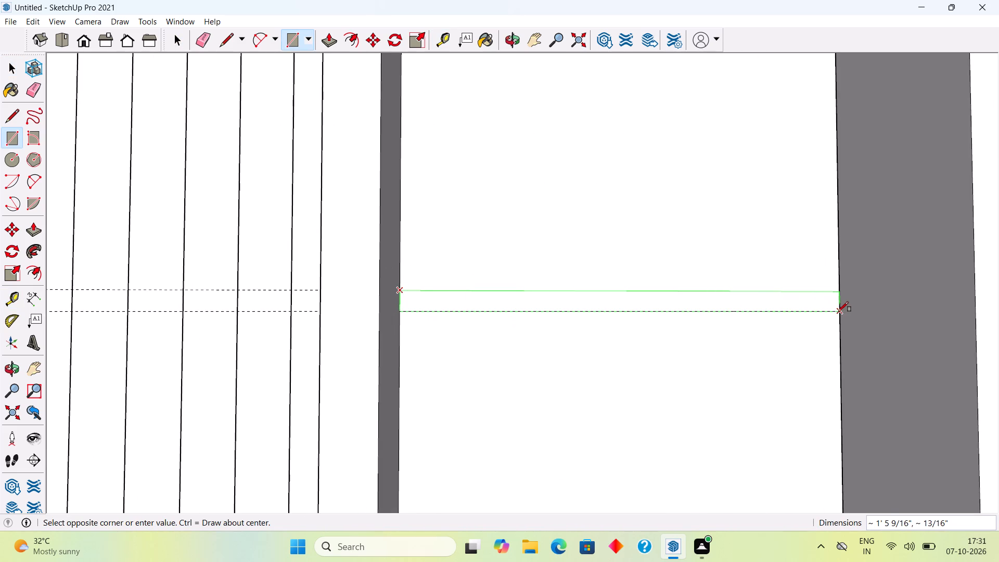
left_click(838, 312)
key("space")
Draw the third shelf's rectangle between its two guides, spanning the full width of the end compartment.
scroll(826, 310, "down", 10)
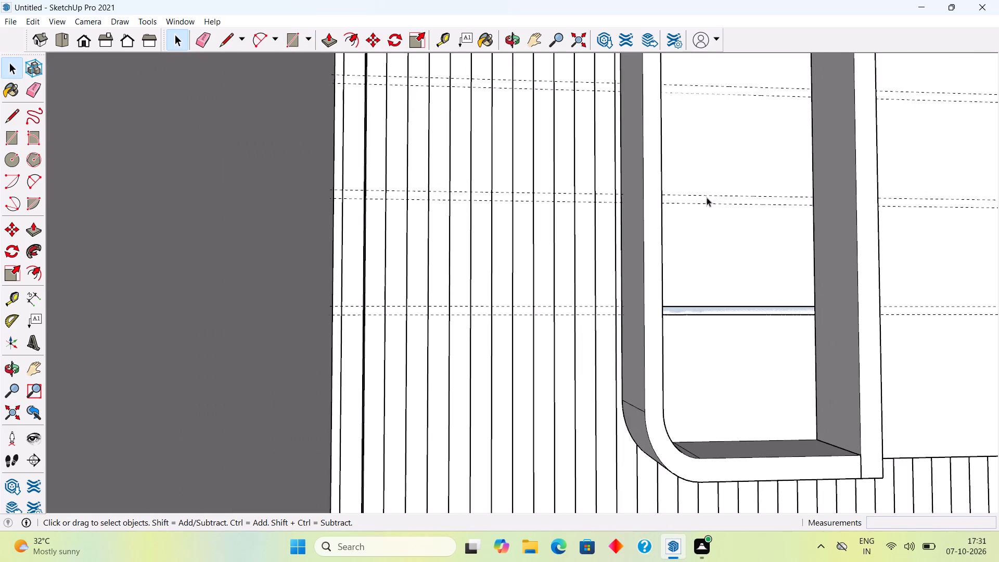
middle_click_drag(664, 202, 518, 232)
scroll(611, 203, "up", 3)
middle_click_drag(771, 226, 816, 242)
key("r")
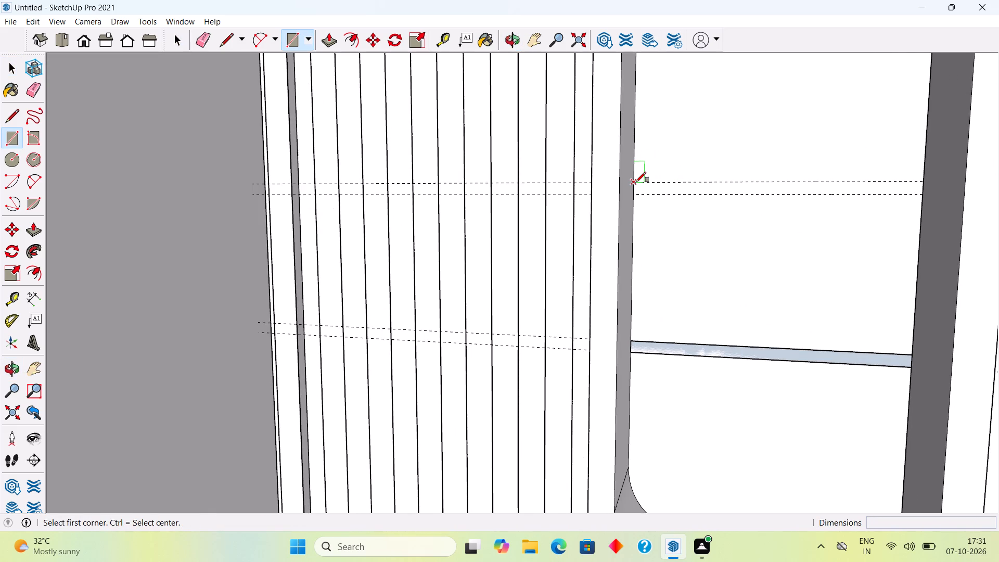
left_click(636, 182)
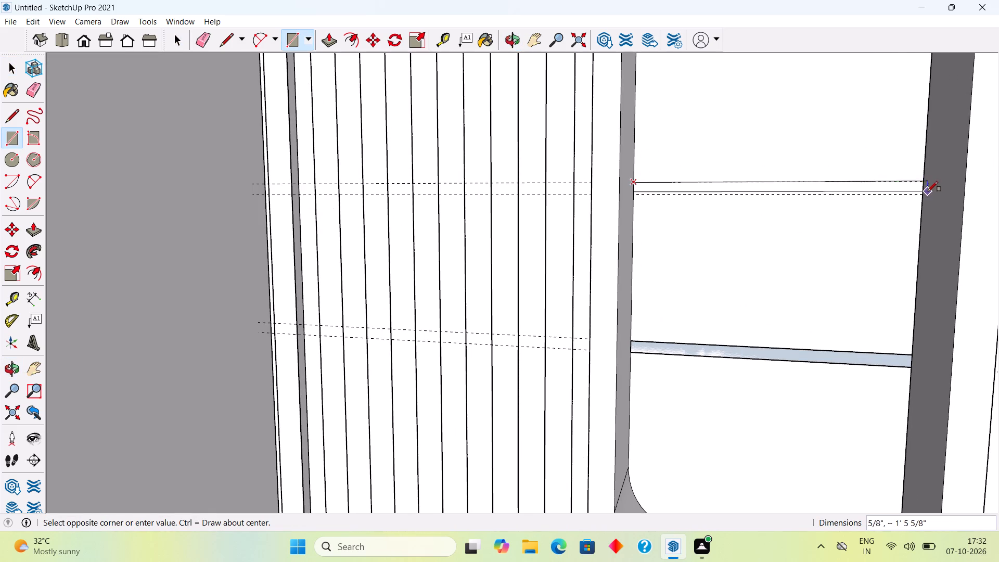
left_click(922, 197)
key("space")
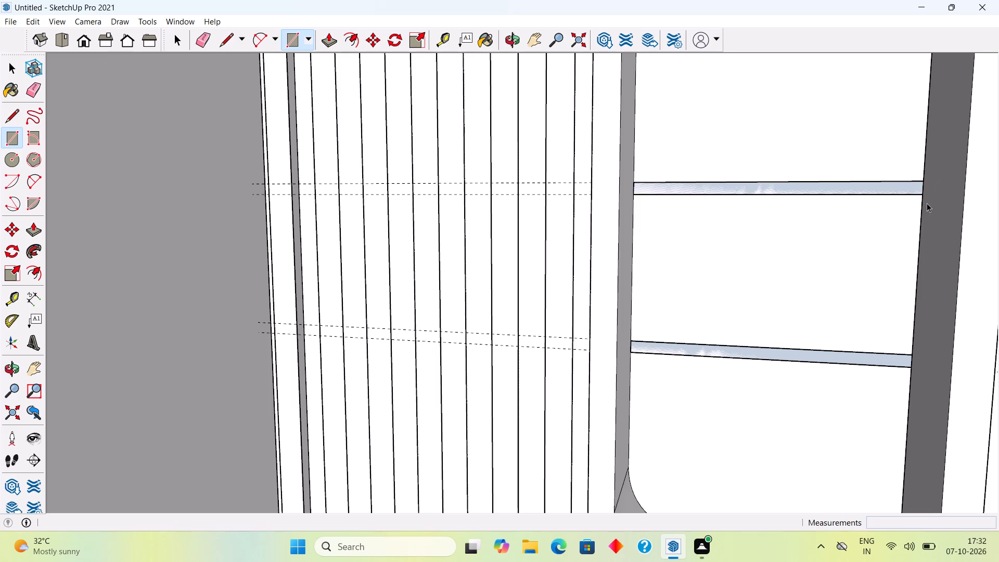
Draw rectangles about 1' 5 9/16" by 13/16" between the guide pairs of the first and second shelves in the end compartment.
scroll(927, 203, "down", 19)
scroll(927, 90, "up", 2)
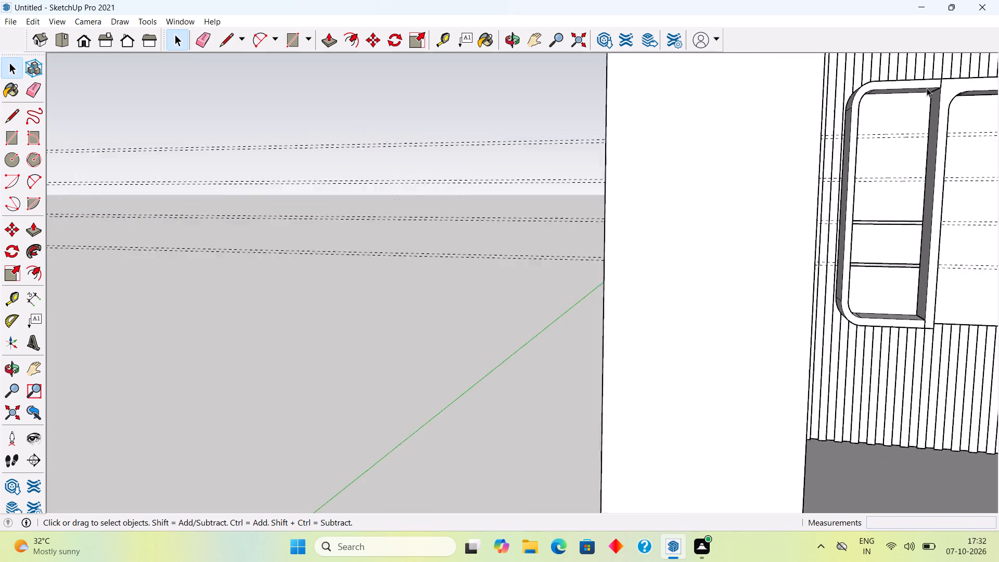
scroll(927, 88, "up", 12)
scroll(934, 174, "up", 3)
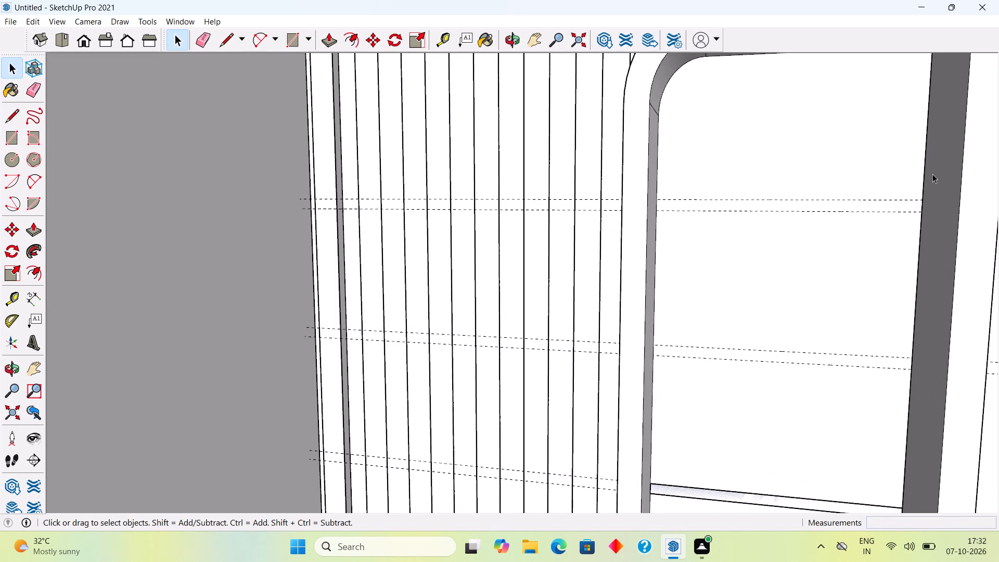
key("r")
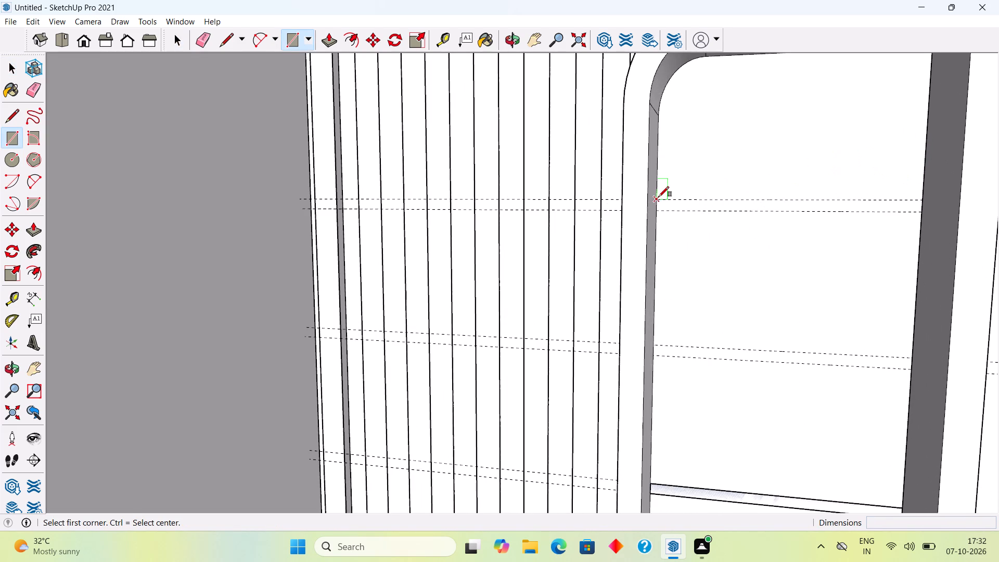
left_click(659, 197)
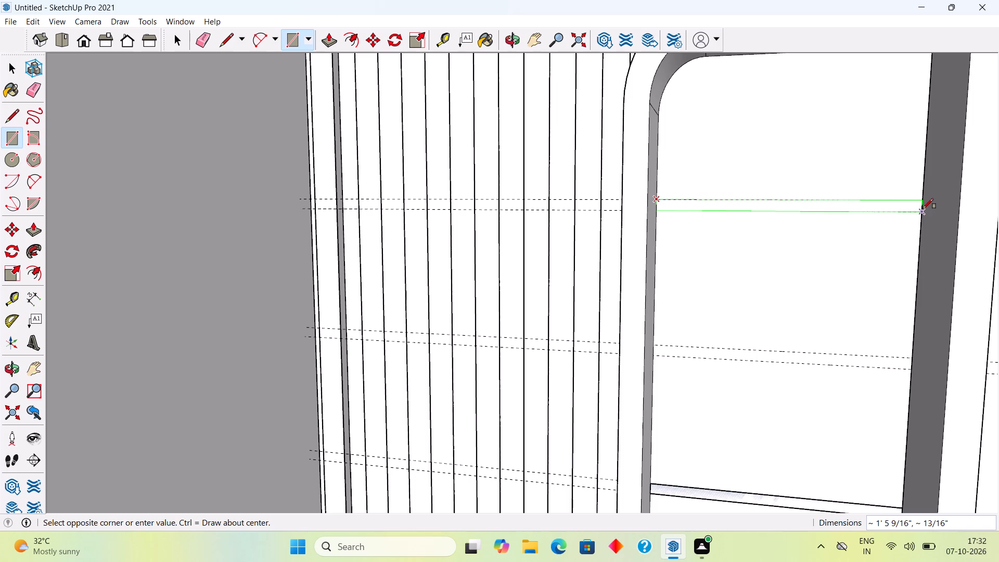
left_click(923, 209)
left_click(653, 347)
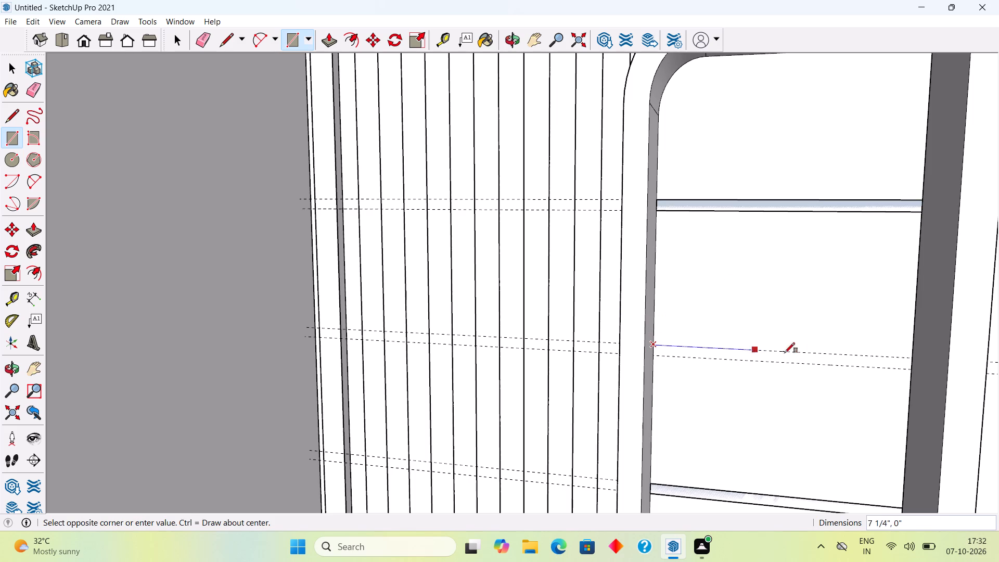
double_click(911, 367)
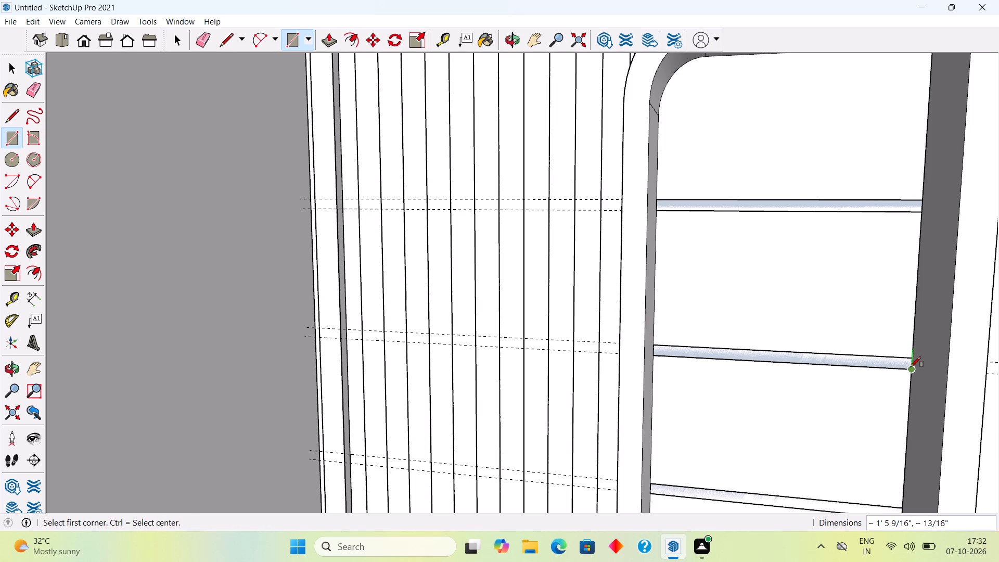
key("space")
Push/Pull the first shelf's face outward about 7 11/16" and repeat the same extrusion on the other three shelf faces.
type("P")
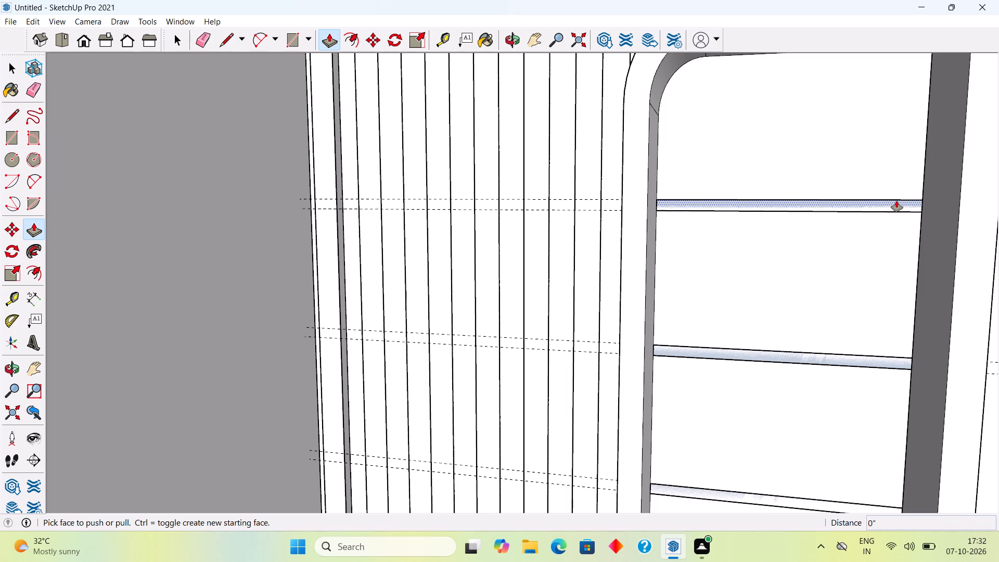
left_click(896, 201)
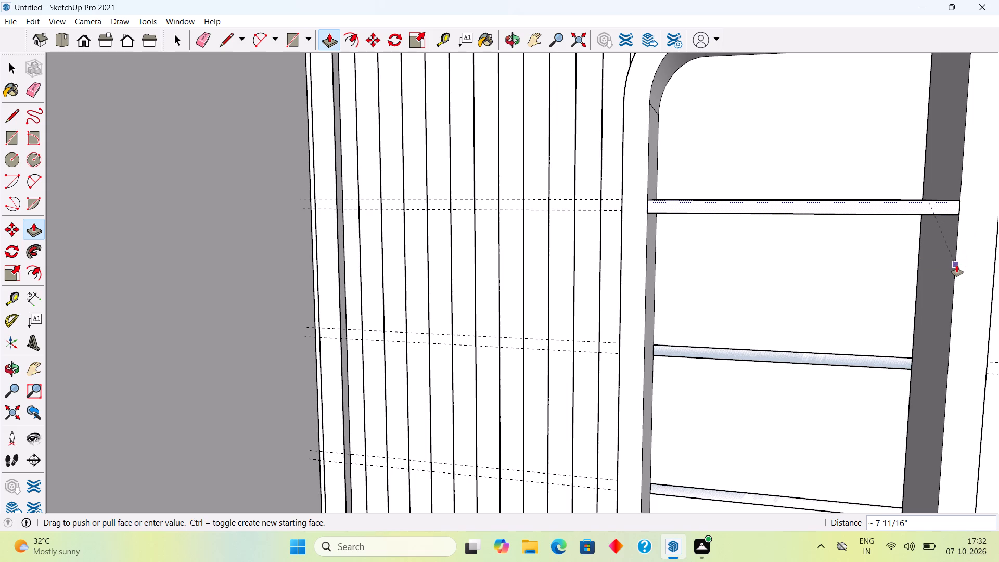
left_click(957, 265)
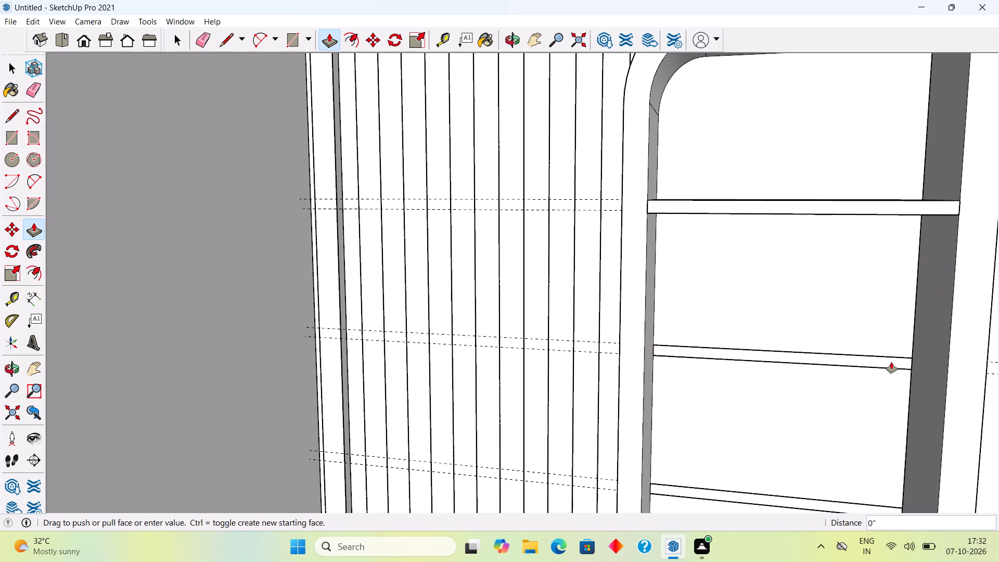
double_click(891, 362)
scroll(891, 361, "down", 13)
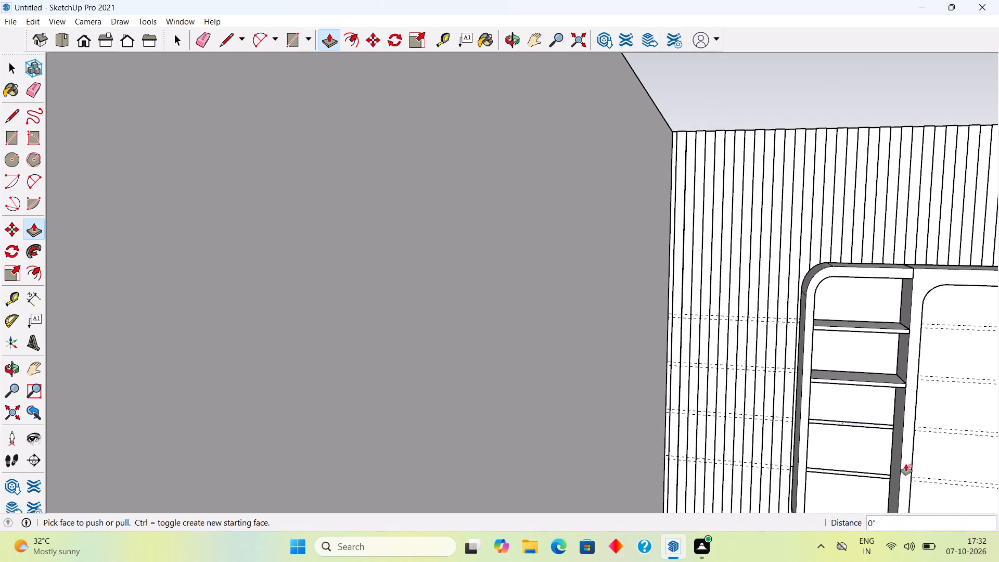
scroll(851, 479, "up", 7)
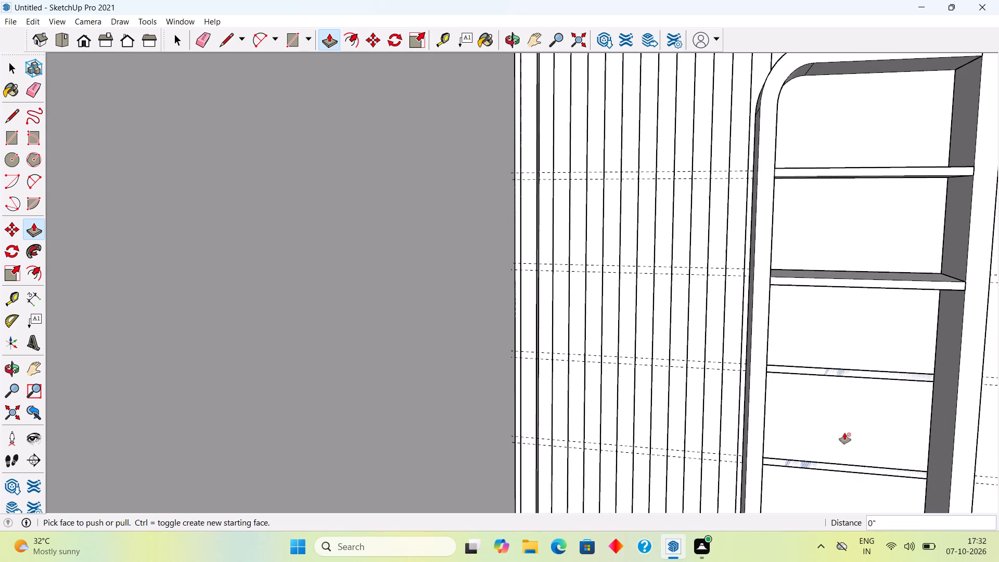
double_click(855, 370)
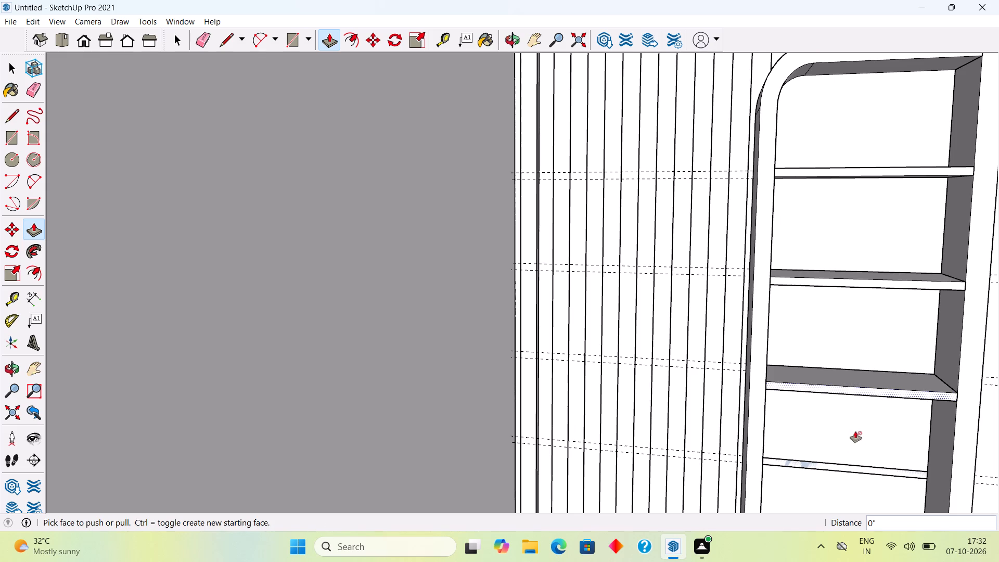
double_click(855, 469)
key("space")
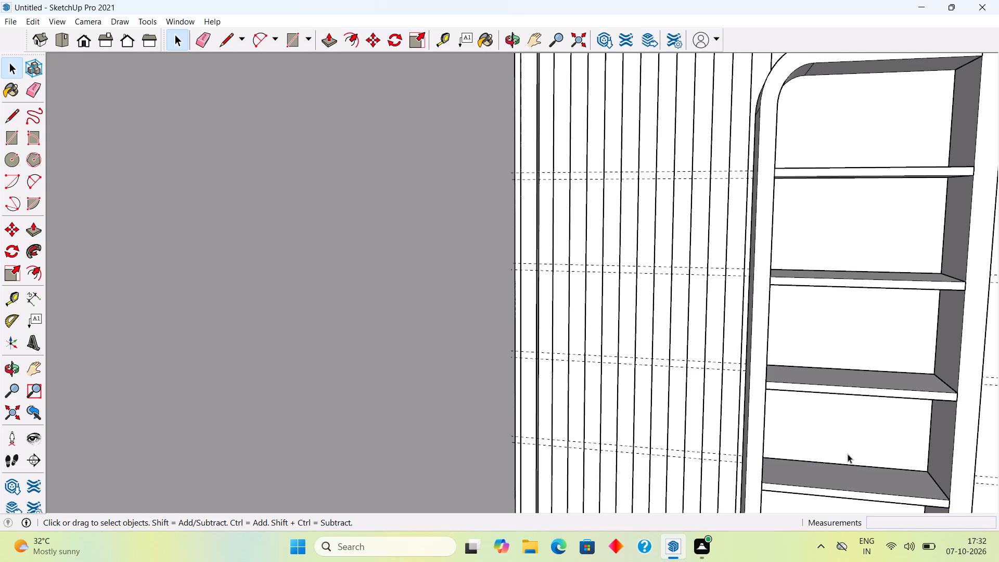
Select the four shelves in the end compartment with all their faces and edges, and make them one group.
scroll(838, 448, "down", 11)
scroll(747, 386, "down", 4)
middle_click_drag(816, 351, 707, 221)
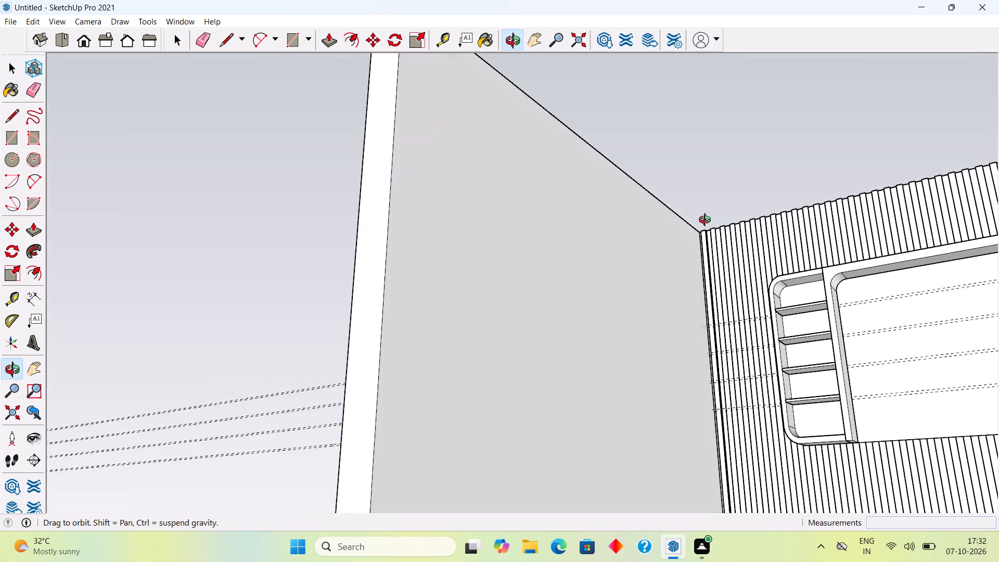
middle_click_drag(707, 221, 743, 290)
scroll(802, 426, "up", 9)
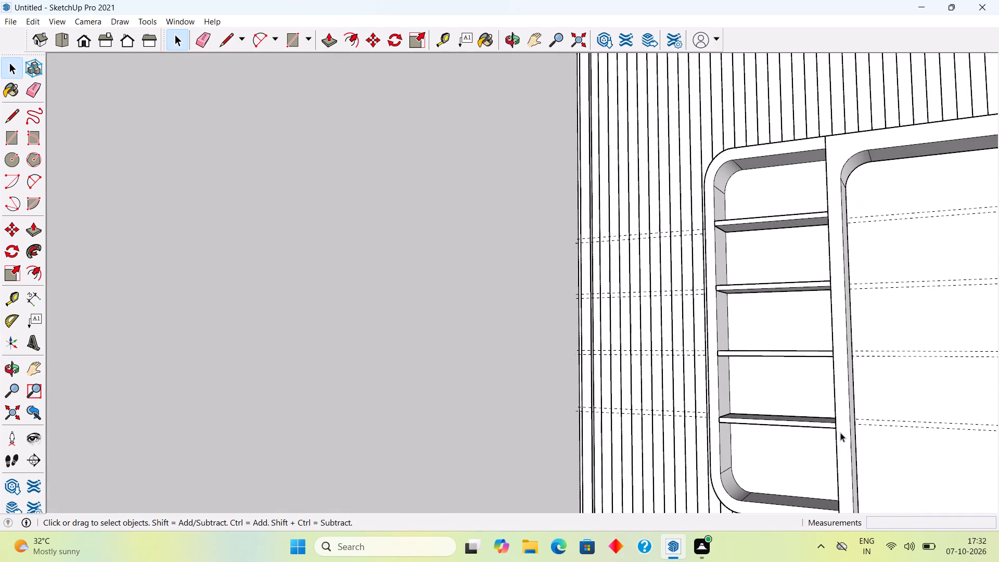
triple_click(795, 423)
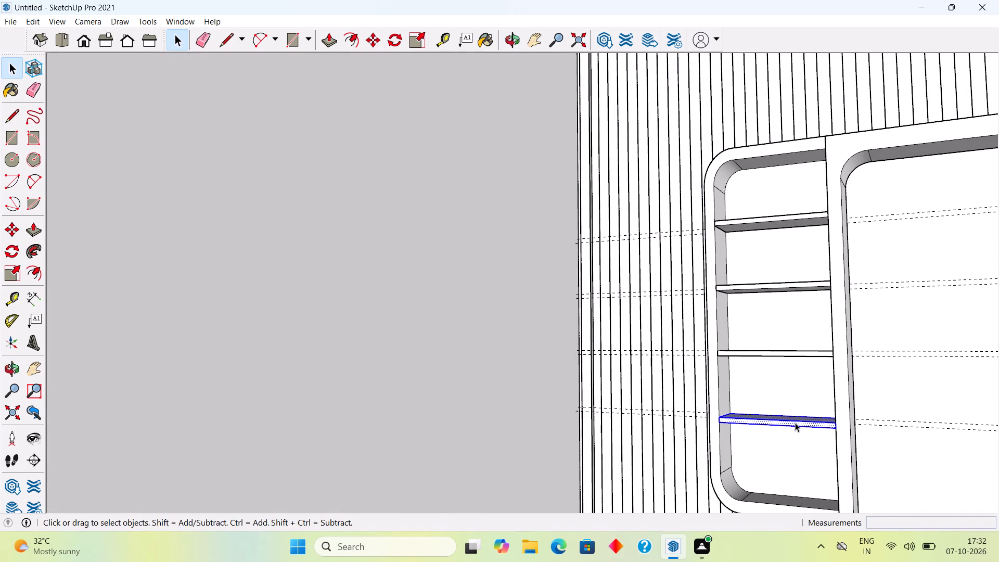
triple_click(791, 354, "shift")
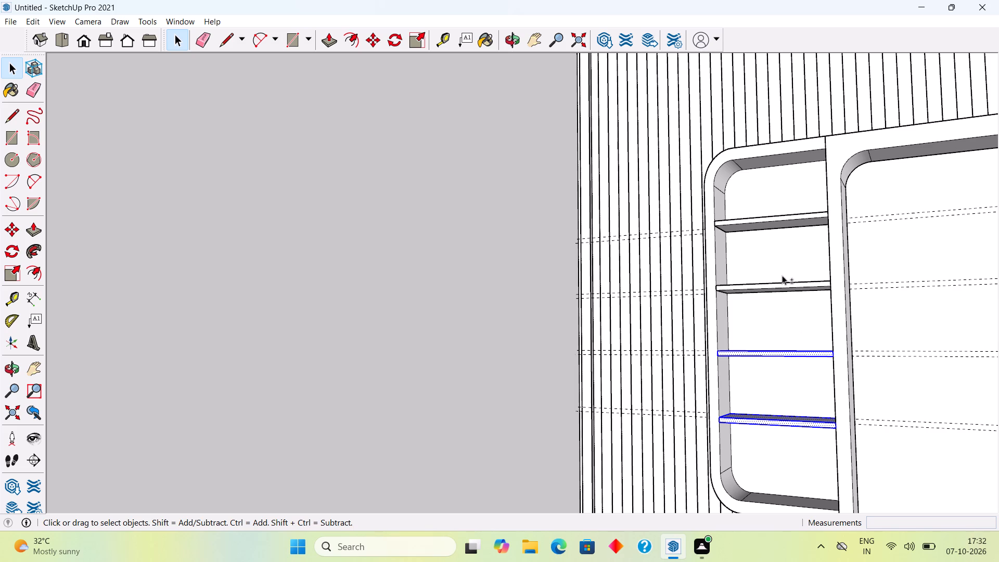
triple_click(784, 288, "shift")
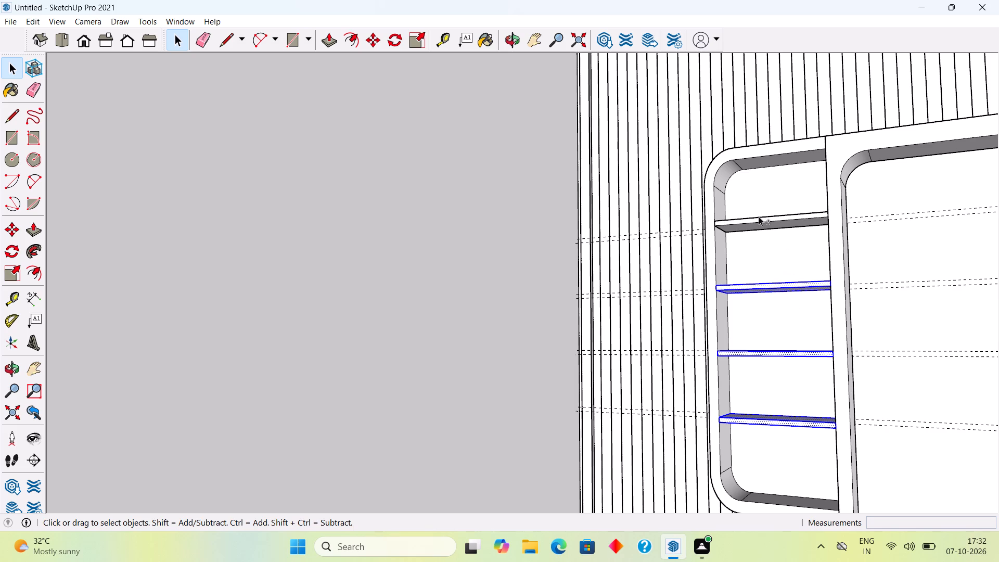
left_click(759, 216, "shift")
triple_click(760, 220, "shift")
right_click(760, 220, "shift")
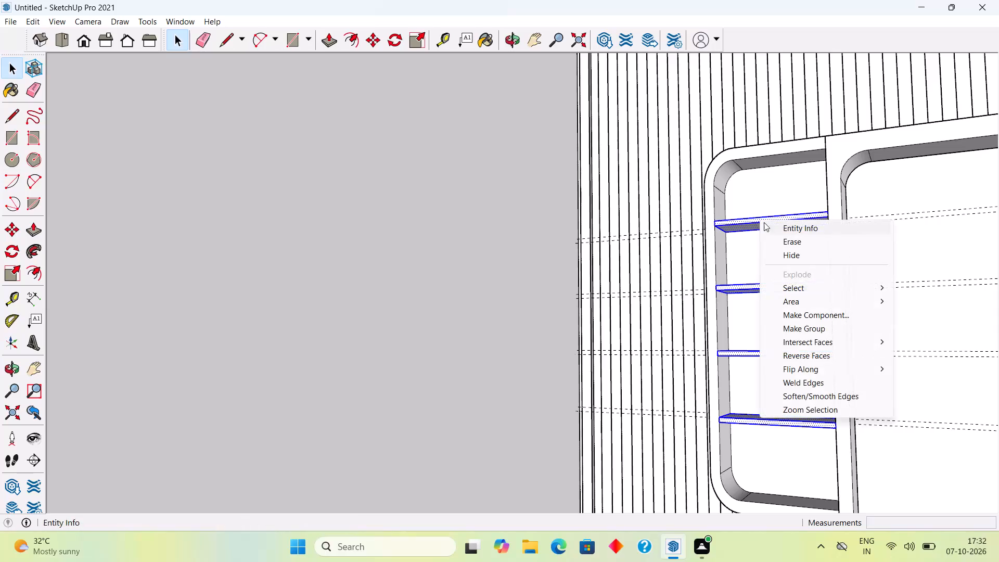
left_click(830, 332)
left_click(560, 333)
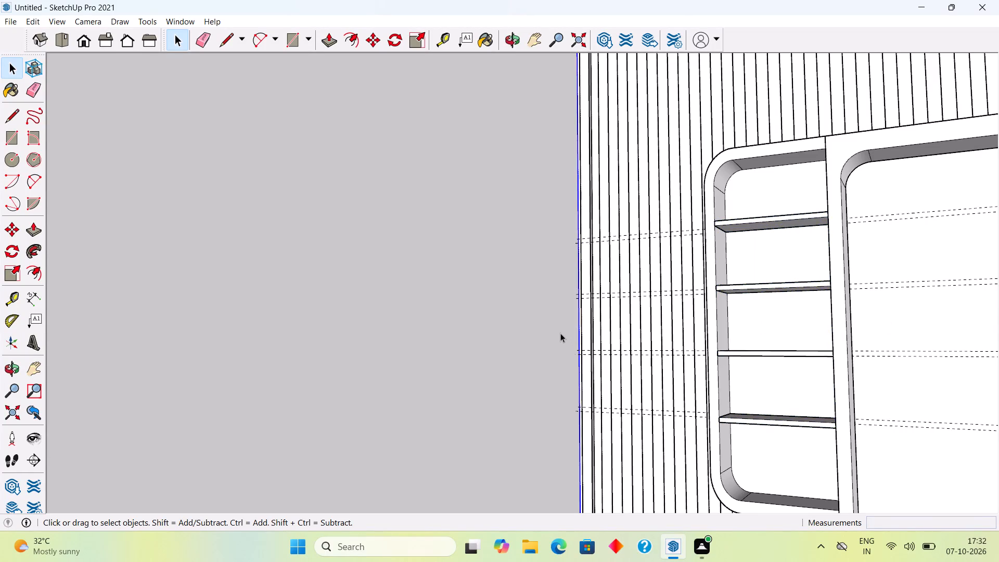
middle_click_drag(608, 347, 792, 366)
scroll(792, 366, "down", 3)
left_click(344, 320)
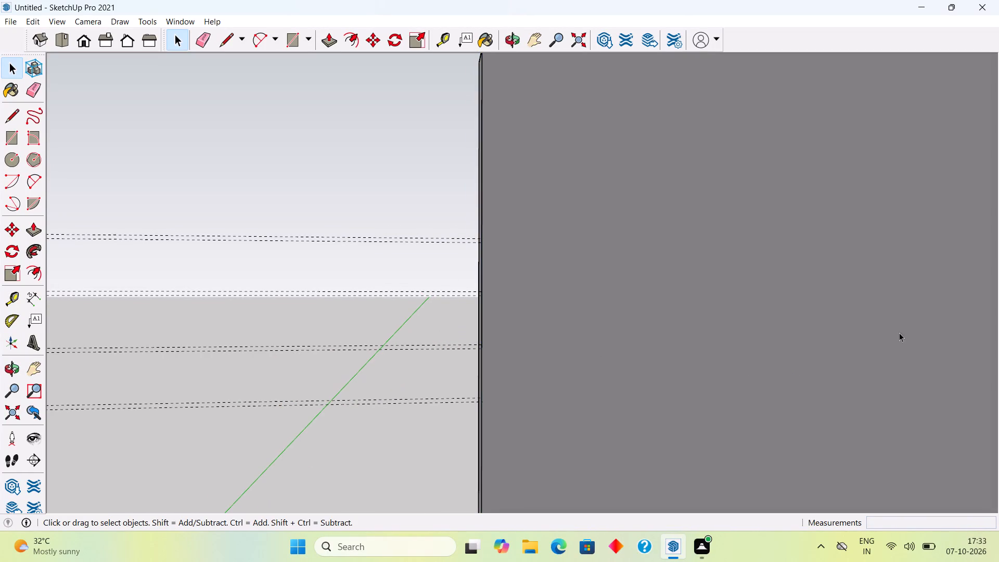
Examine the fluted panel and the shelf frame around the wall corner from above, from the side and close up.
middle_click_drag(911, 333, 823, 330)
scroll(823, 330, "down", 18)
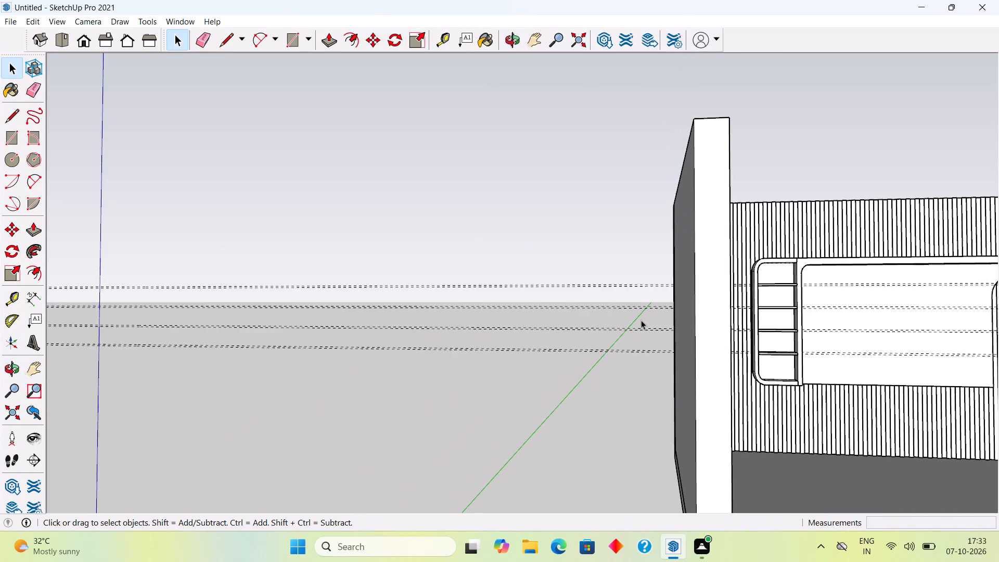
middle_click_drag(754, 317, 829, 538)
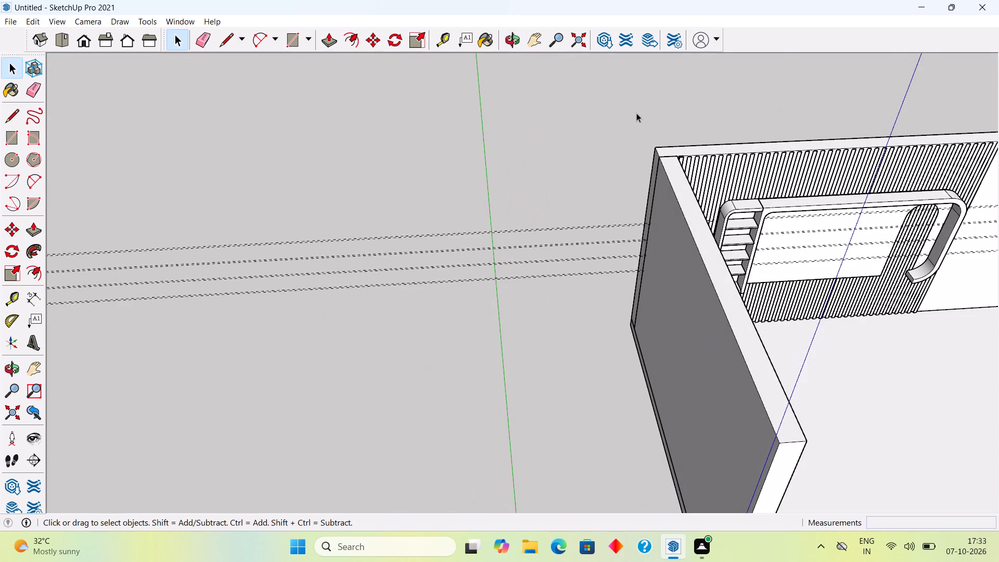
middle_click_drag(658, 162, 698, 335)
scroll(676, 193, "up", 10)
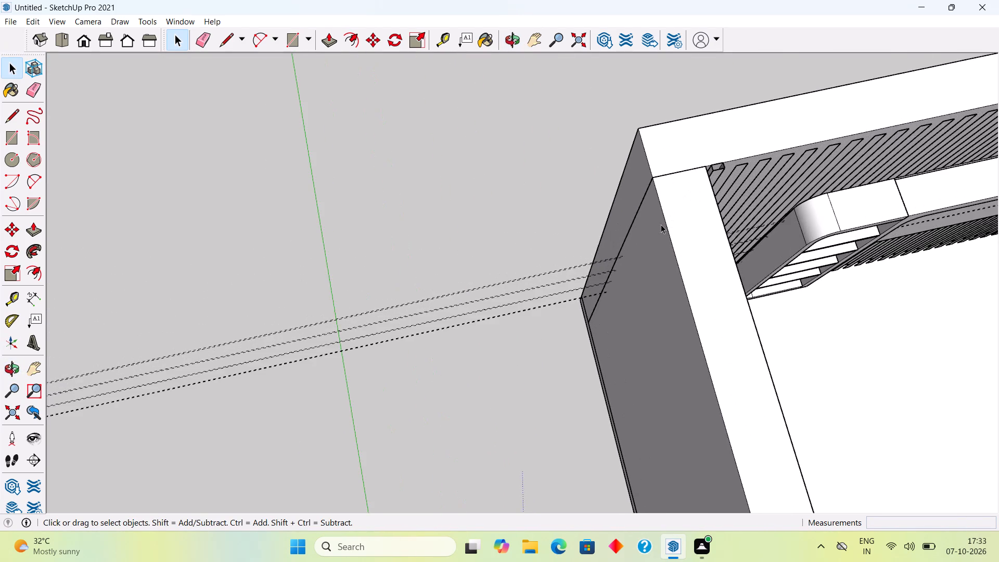
middle_click_drag(649, 235, 427, 177)
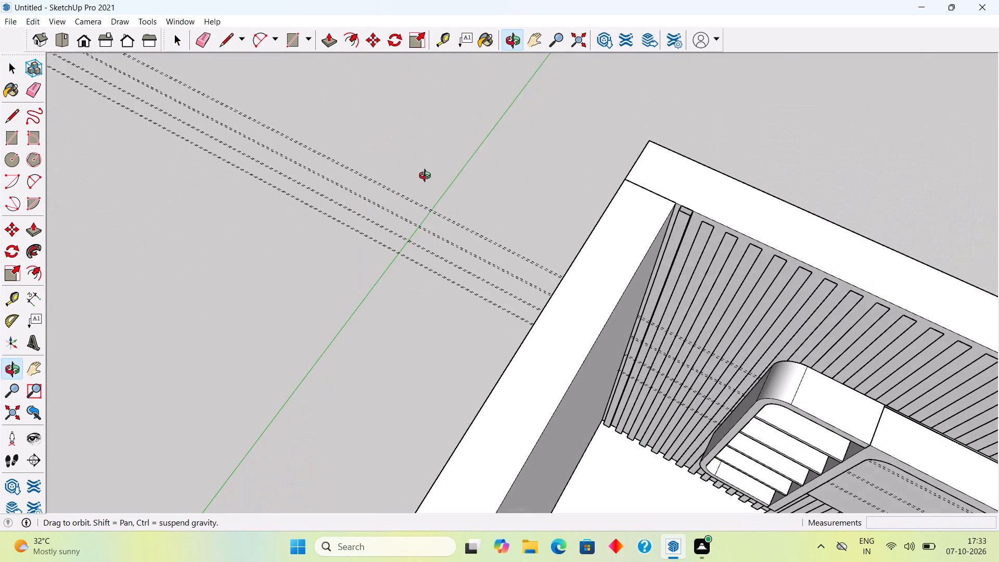
middle_click_drag(427, 177, 493, 247)
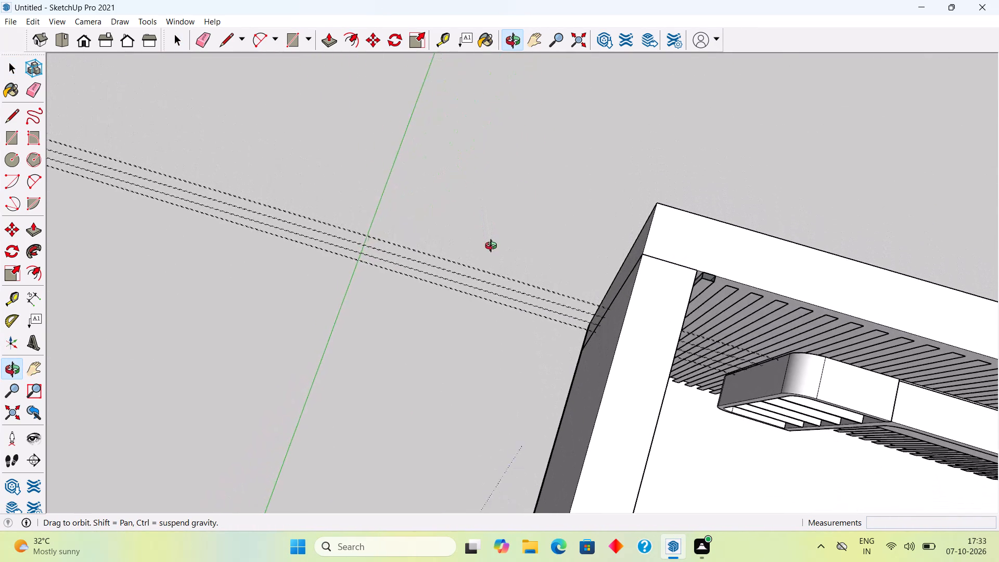
middle_click_drag(493, 247, 446, 169)
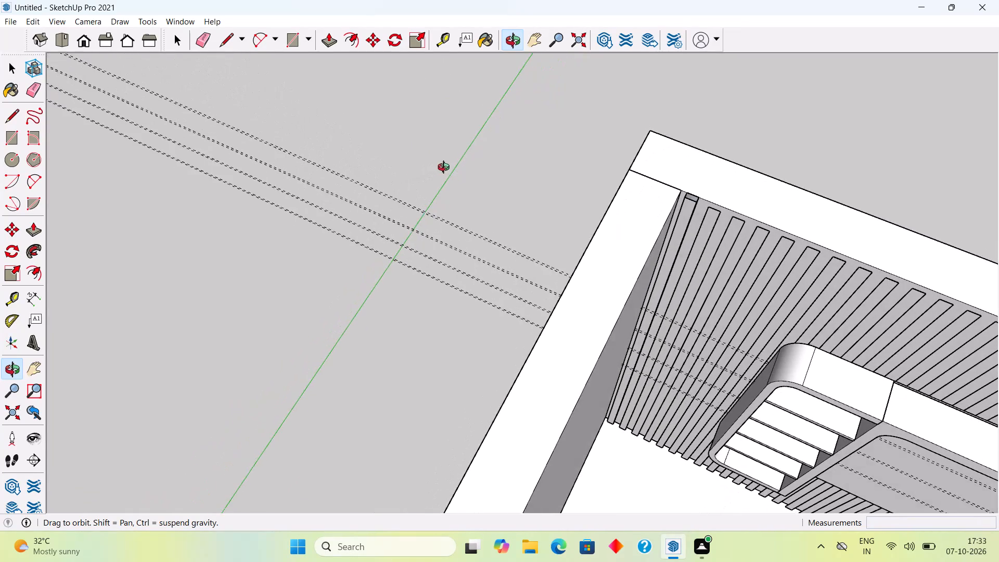
middle_click_drag(446, 169, 460, 175)
middle_click_drag(722, 255, 546, 213)
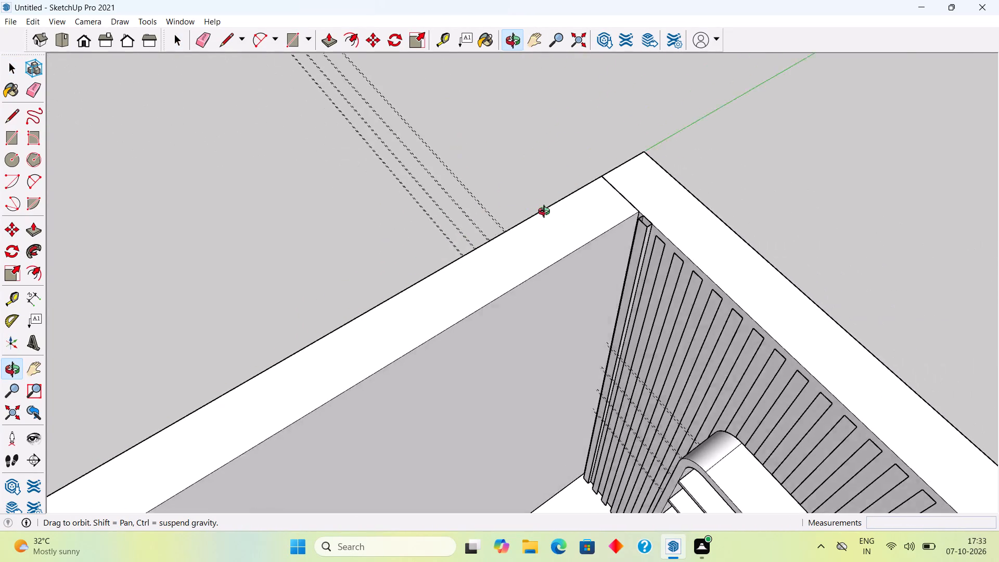
middle_click_drag(546, 213, 343, 12)
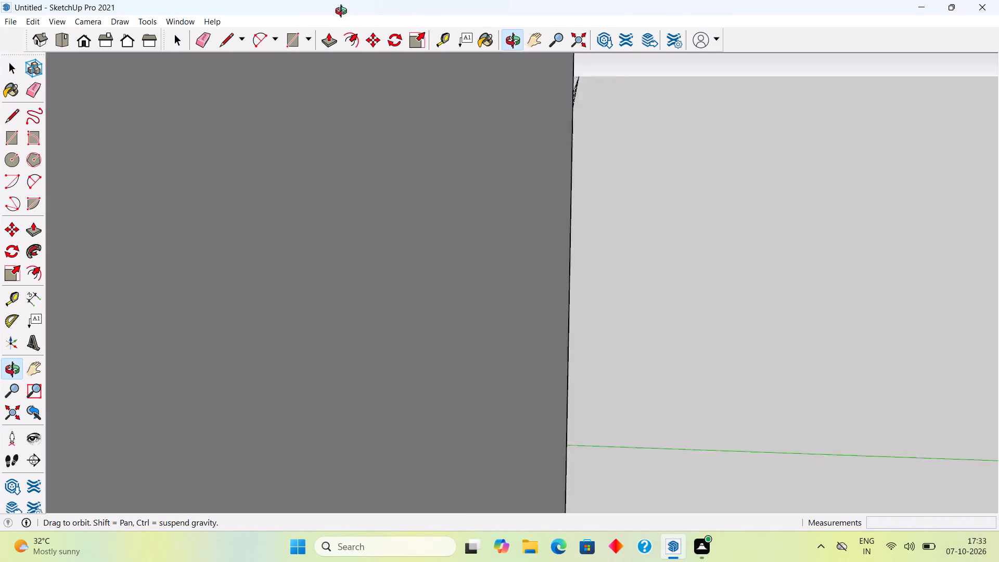
middle_click_drag(343, 12, 440, 33)
scroll(725, 371, "up", 5)
middle_click_drag(731, 364, 586, 364)
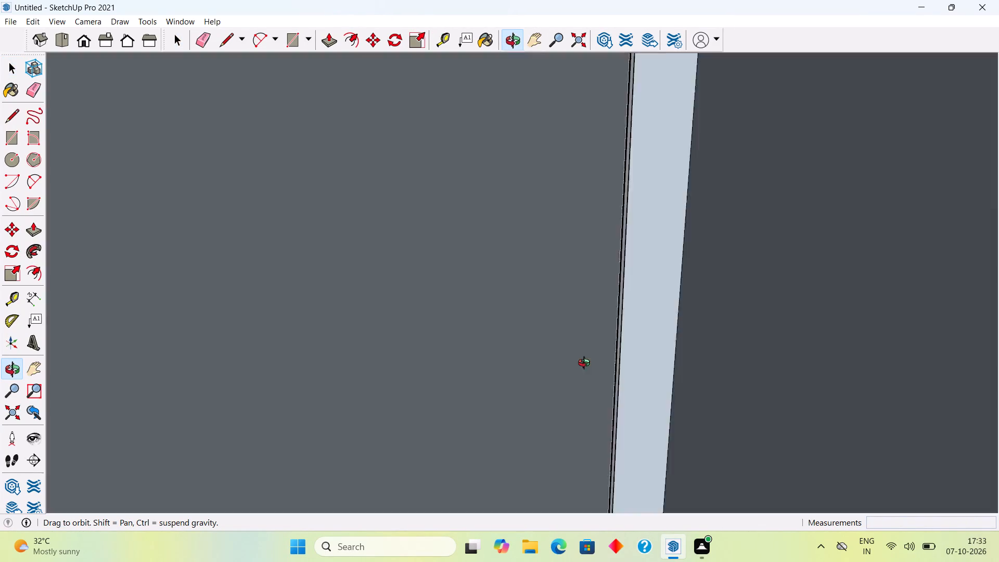
middle_click_drag(586, 364, 663, 349)
scroll(663, 349, "down", 15)
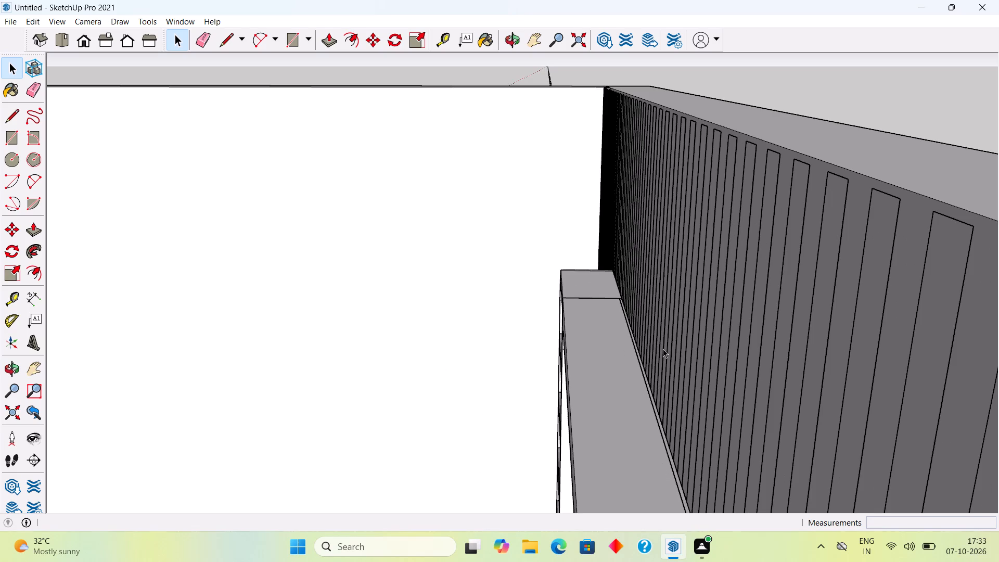
key("space")
scroll(663, 349, "down", 6)
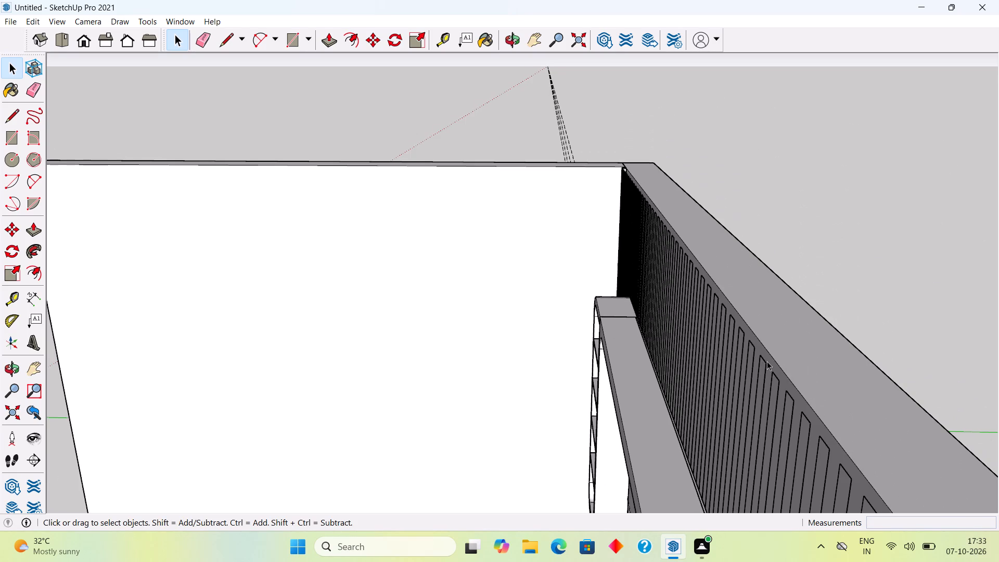
scroll(770, 361, "up", 5)
middle_click_drag(665, 296, 753, 276)
scroll(752, 273, "down", 5)
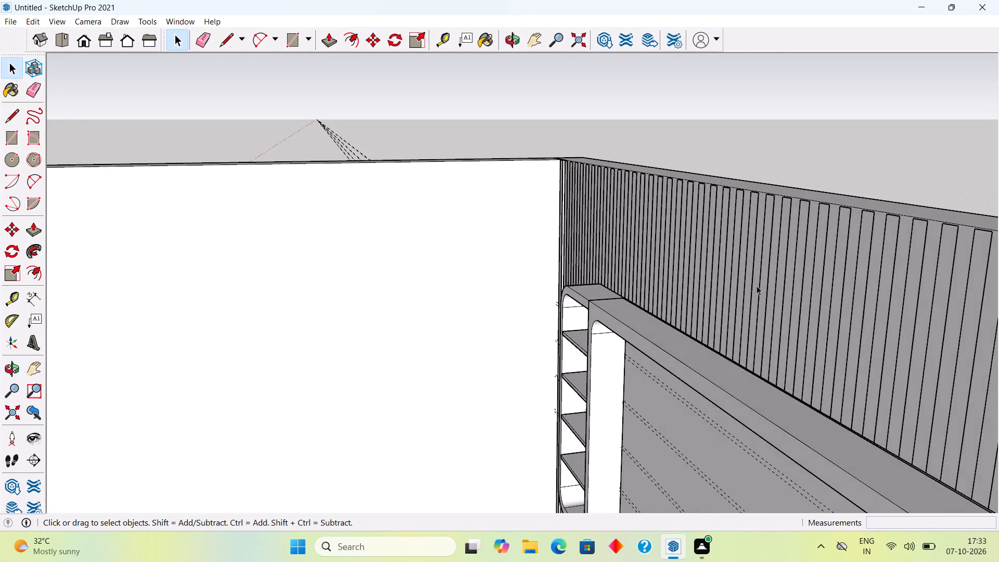
scroll(757, 286, "down", 10)
middle_click_drag(783, 310, 901, 285, "shift")
scroll(886, 283, "down", 2)
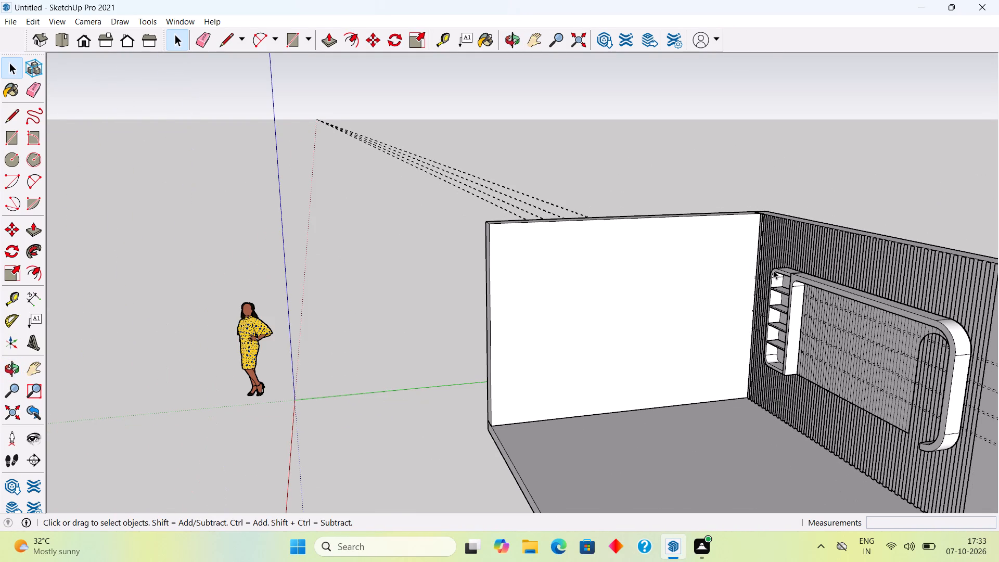
middle_click_drag(773, 270, 998, 262)
middle_click_drag(688, 351, 904, 387)
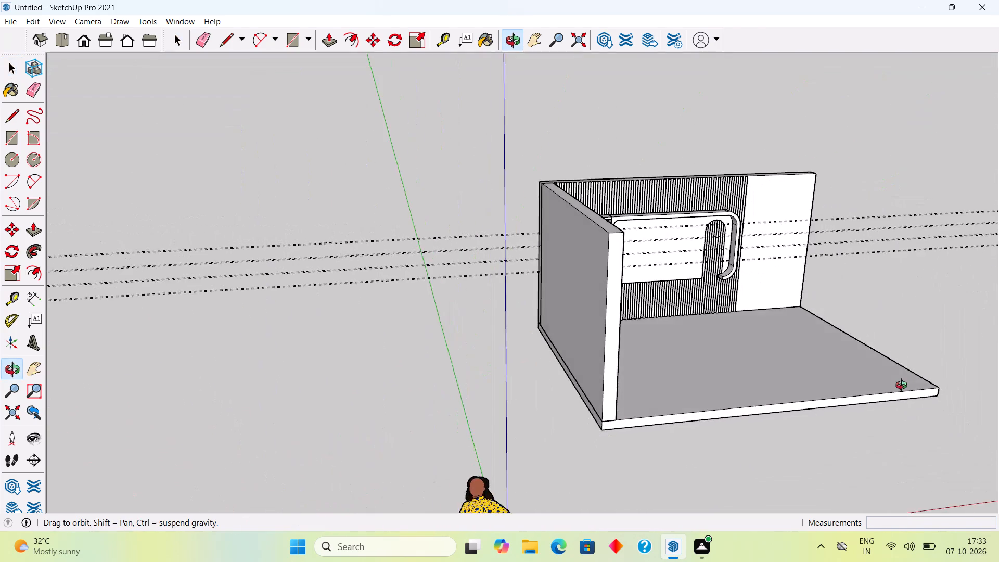
middle_click_drag(904, 387, 887, 431)
scroll(657, 167, "up", 5)
middle_click_drag(682, 175, 672, 401)
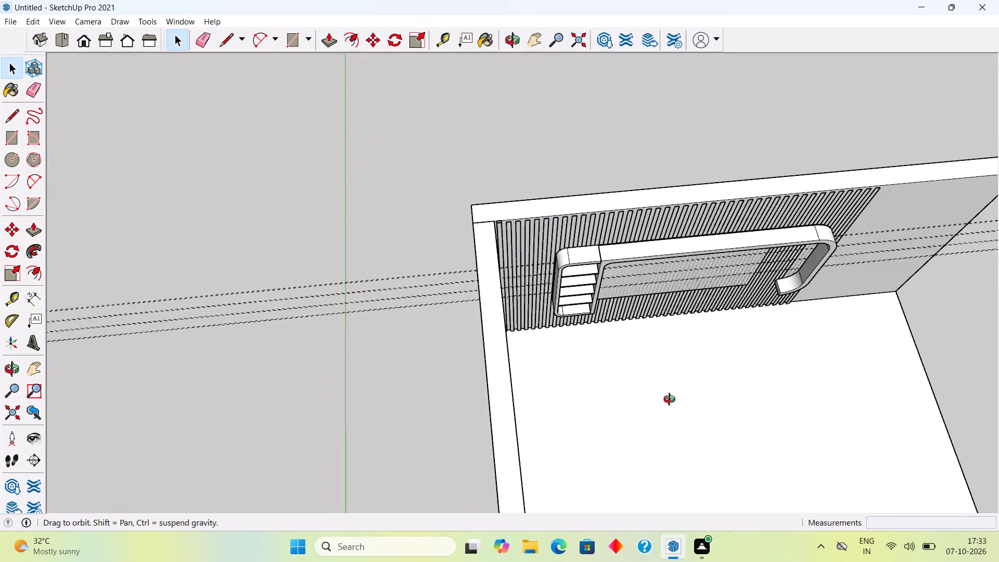
middle_click_drag(672, 401, 657, 464)
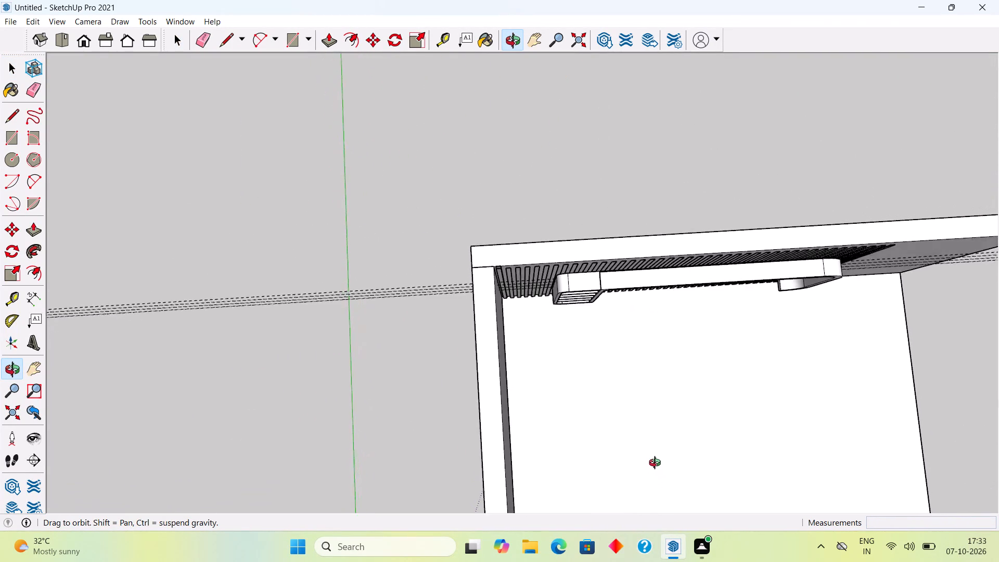
middle_click_drag(657, 464, 568, 493)
scroll(513, 249, "up", 5)
scroll(587, 326, "up", 3)
scroll(536, 307, "up", 3)
scroll(430, 278, "up", 5)
scroll(492, 318, "up", 4)
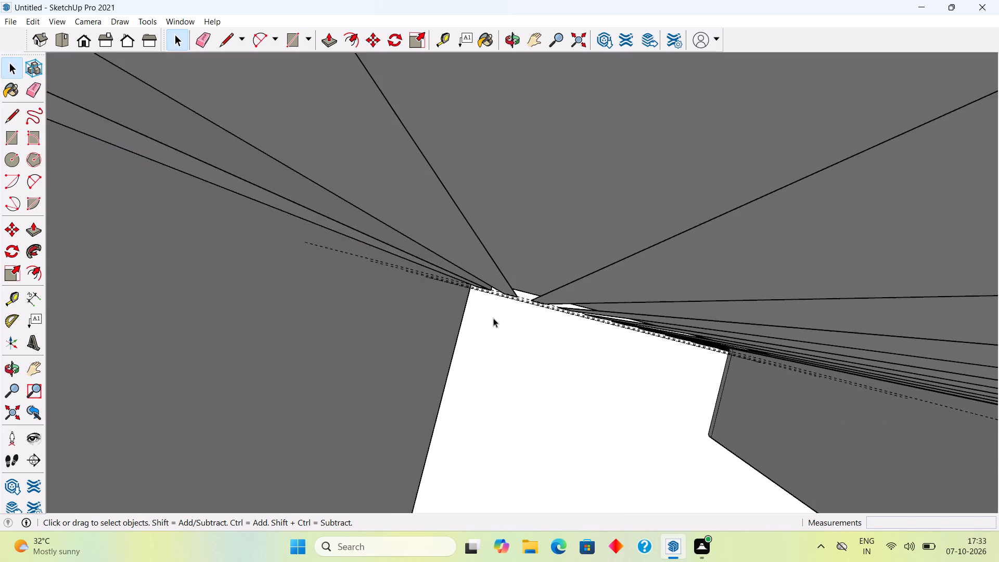
scroll(493, 318, "down", 4)
middle_click_drag(504, 282, 509, 285)
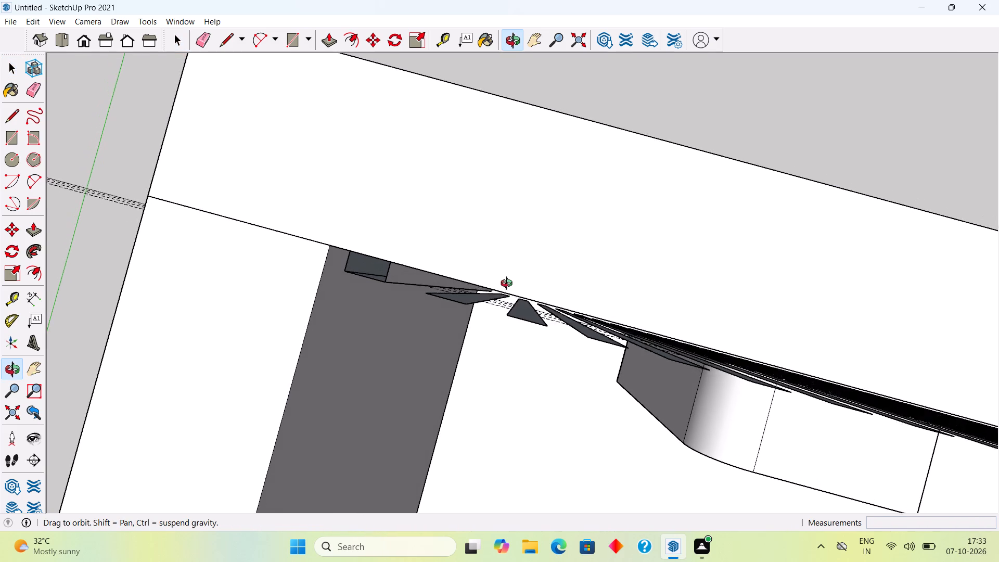
middle_click_drag(509, 285, 554, 245)
scroll(485, 327, "down", 4)
middle_click_drag(626, 335, 617, 221)
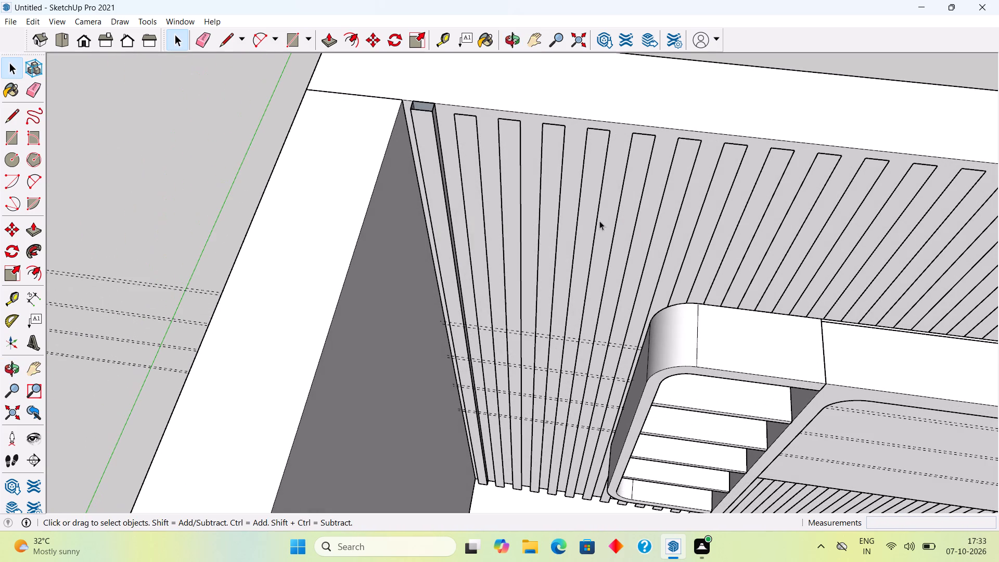
middle_click_drag(425, 190, 452, 197)
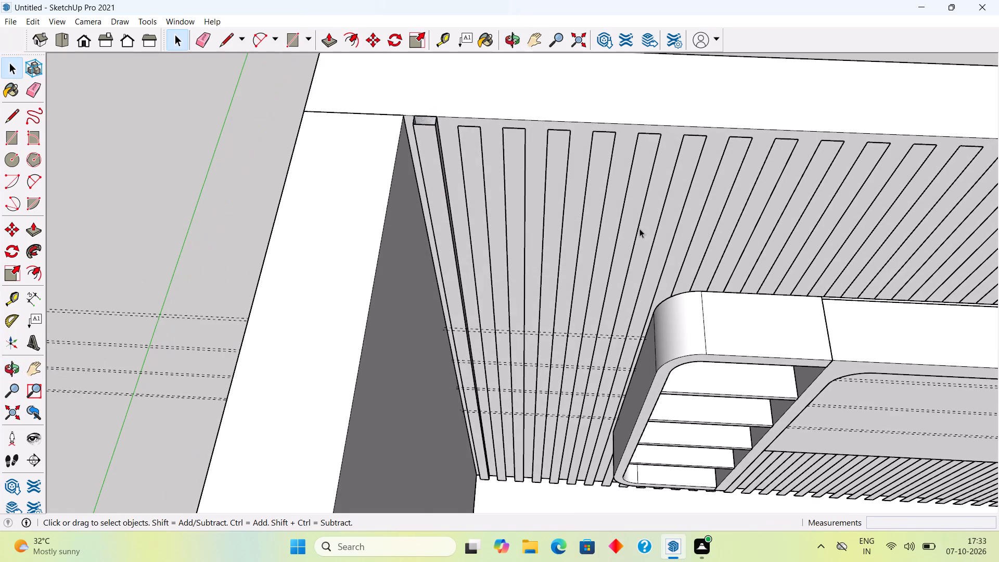
Delete the fluted panel group covering the wall behind the rounded frame.
scroll(639, 225, "down", 18)
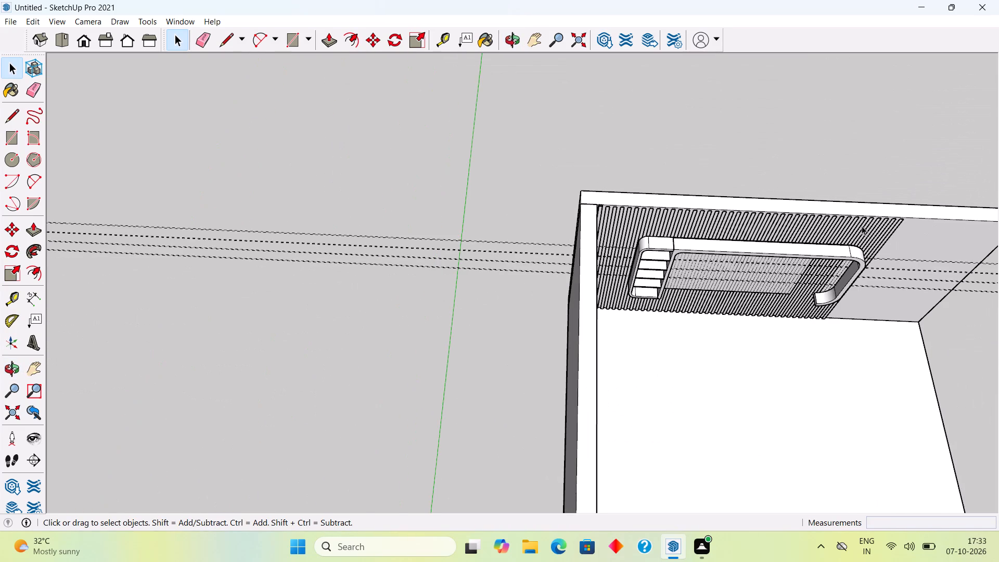
left_click(862, 226)
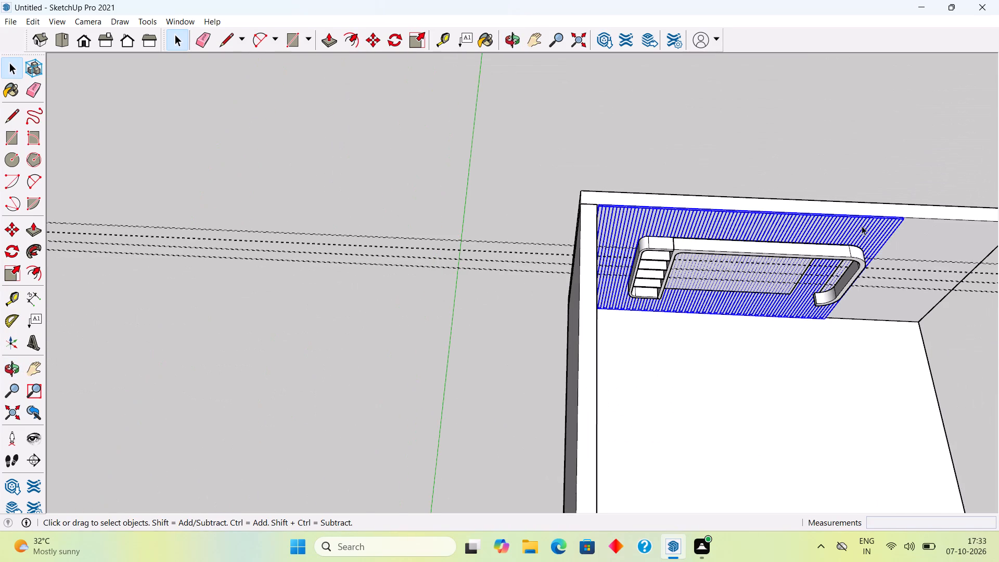
key("Delete")
Place a construction guide along the rounded frame's top back edge using the Tape Measure.
middle_click_drag(799, 226, 695, 80)
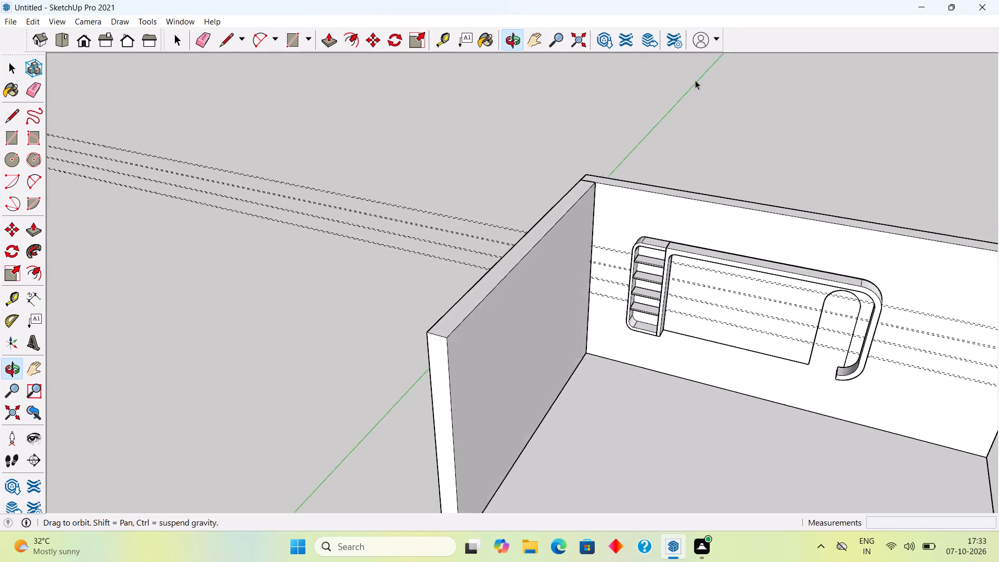
middle_click_drag(695, 80, 691, 75)
scroll(621, 278, "up", 4)
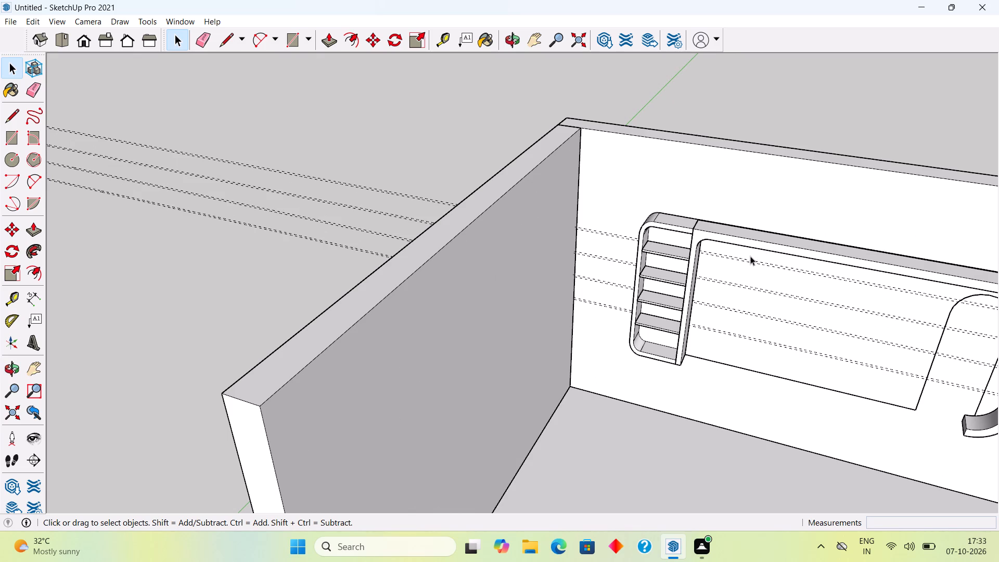
middle_click_drag(752, 256, 403, 140)
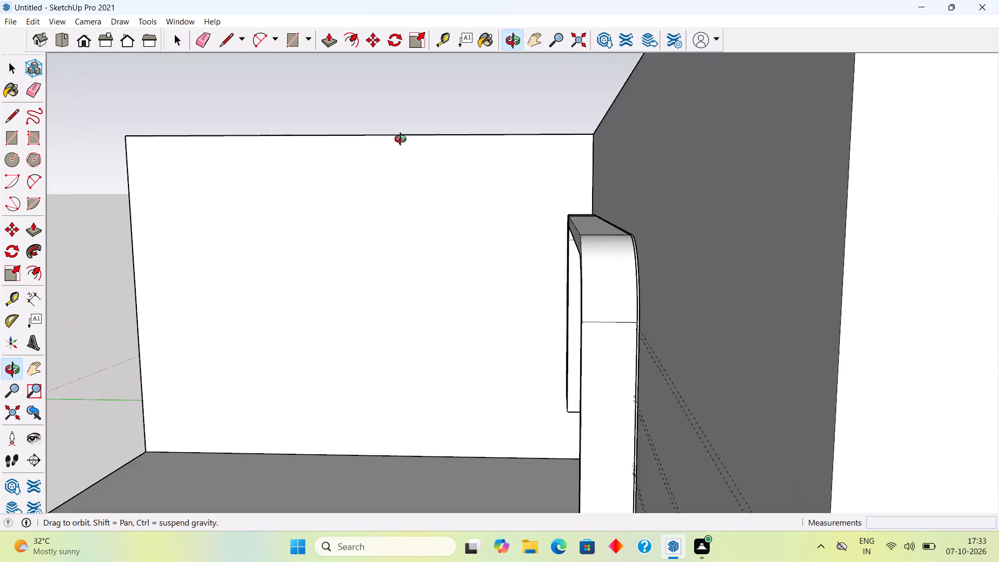
middle_click_drag(403, 140, 398, 147)
scroll(620, 285, "up", 8)
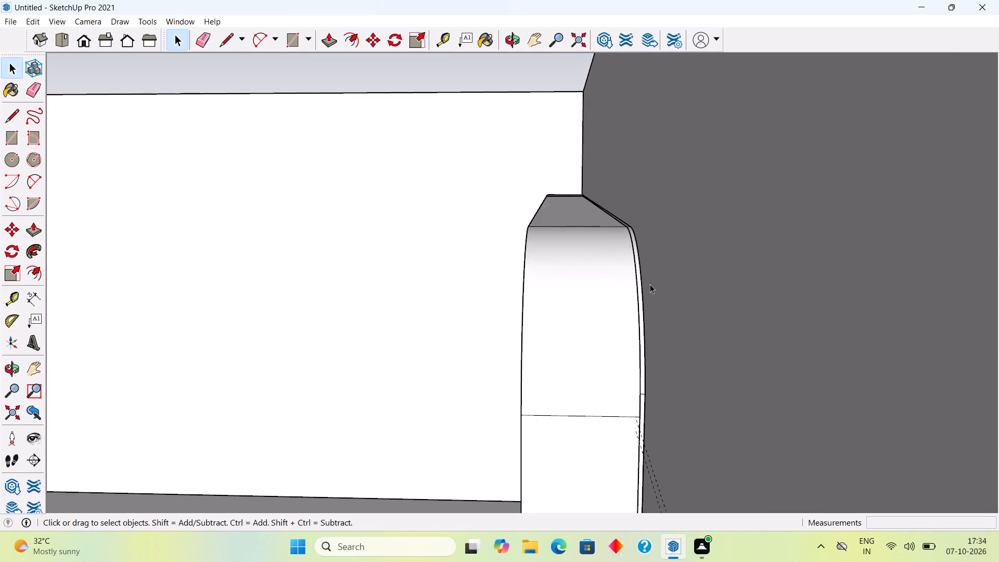
scroll(650, 284, "up", 1)
middle_click_drag(648, 283, 638, 289)
scroll(638, 289, "up", 10)
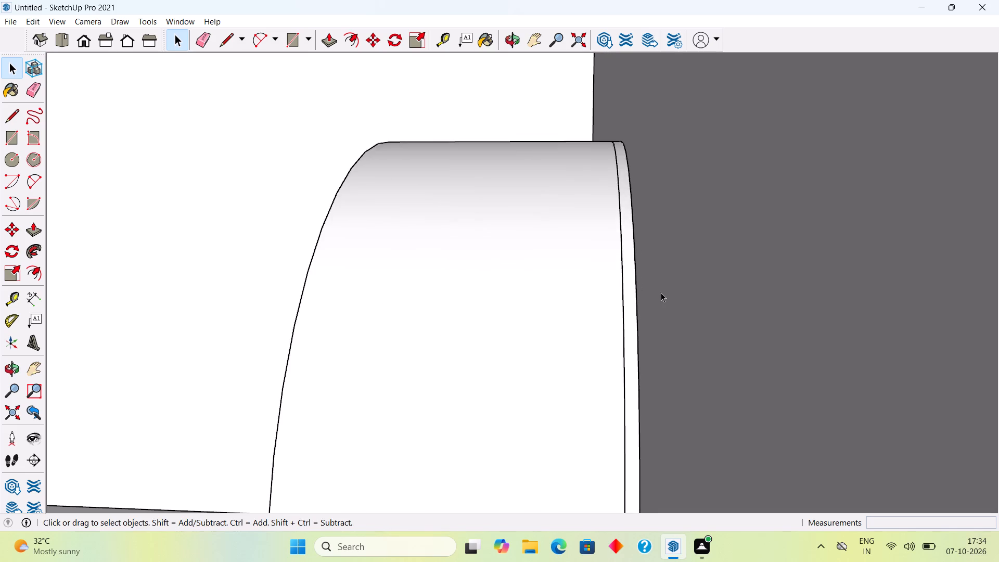
scroll(661, 292, "up", 2)
middle_click_drag(661, 292, 637, 291)
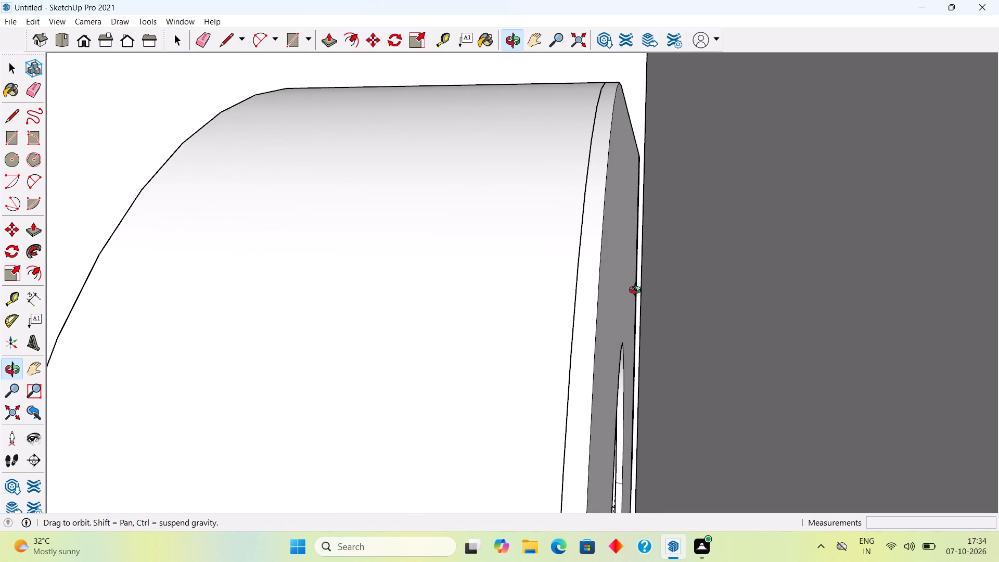
middle_click_drag(637, 291, 636, 319)
scroll(637, 317, "down", 2)
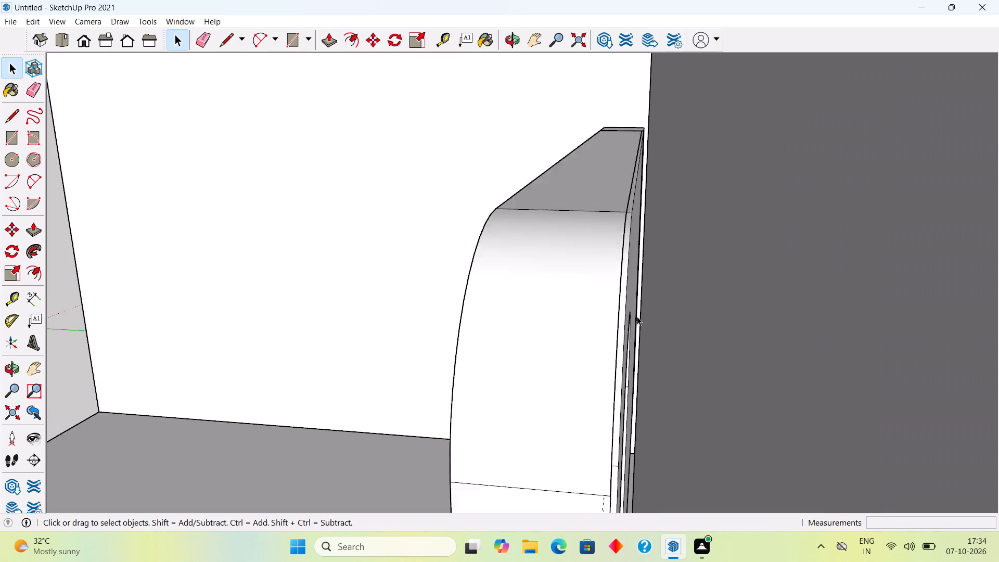
scroll(637, 316, "down", 1)
scroll(660, 179, "up", 7)
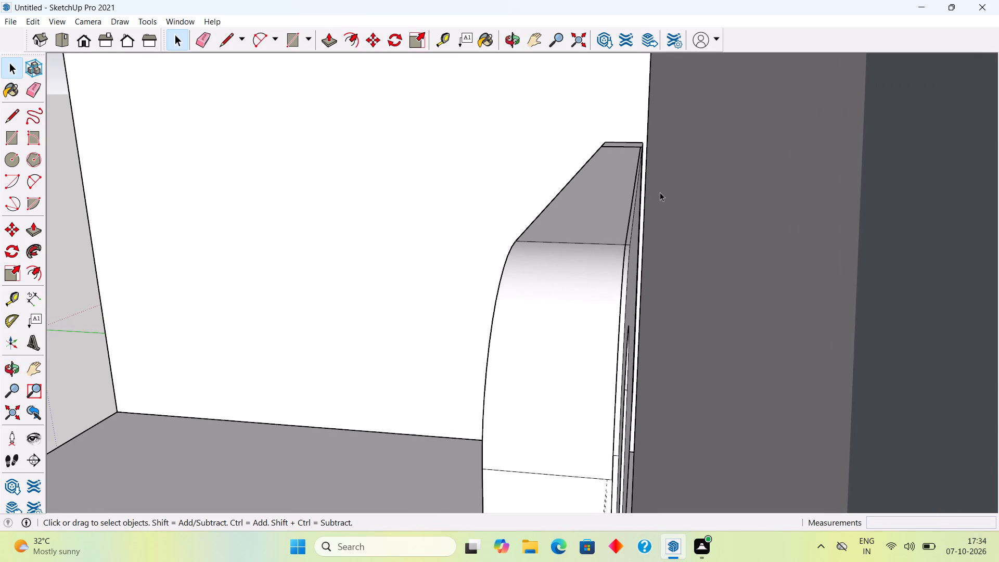
key("t")
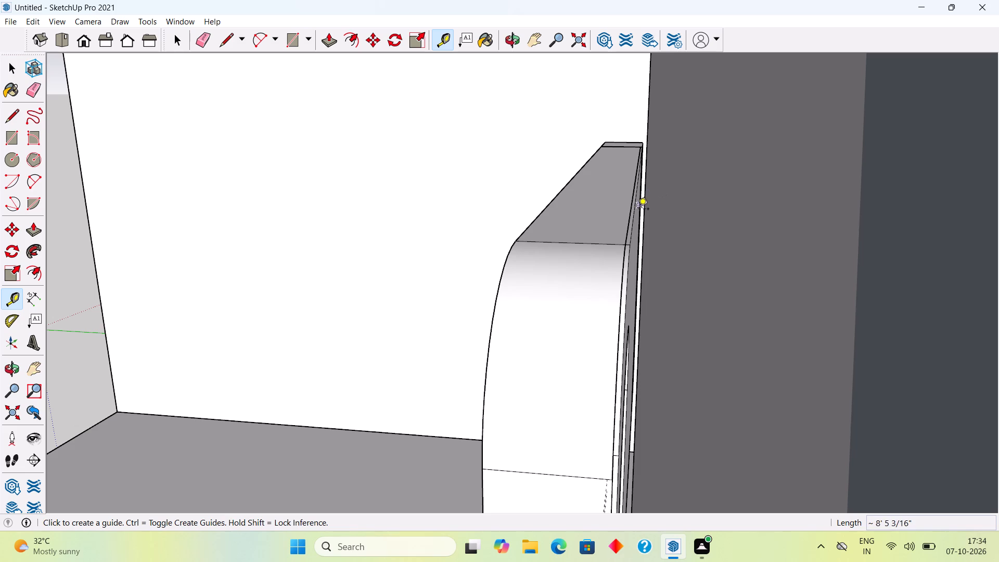
double_click(633, 232)
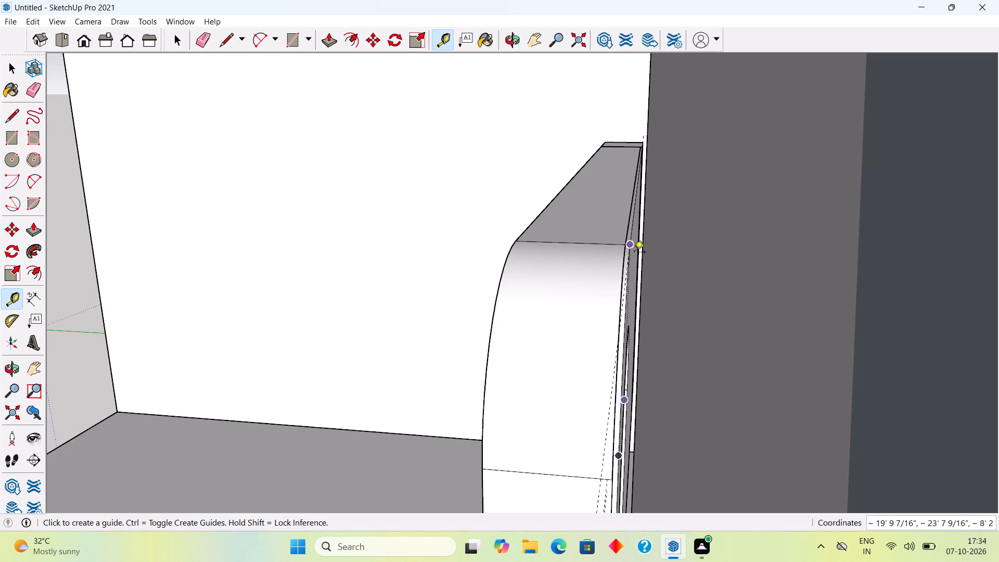
Place a second guide parallel to the frame's top edge guide, offset 1" toward the wall.
scroll(649, 244, "up", 5)
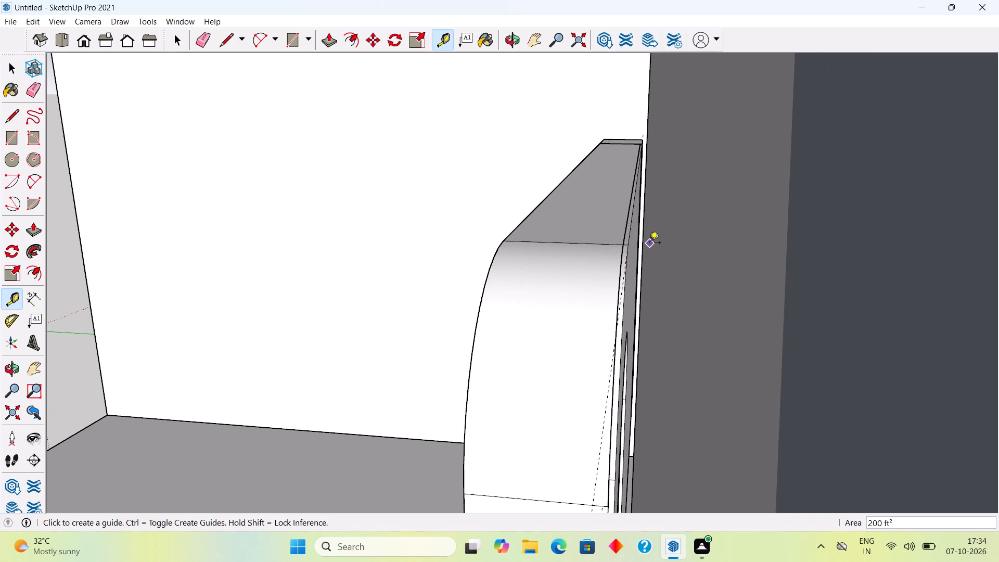
middle_click_drag(641, 258, 650, 265)
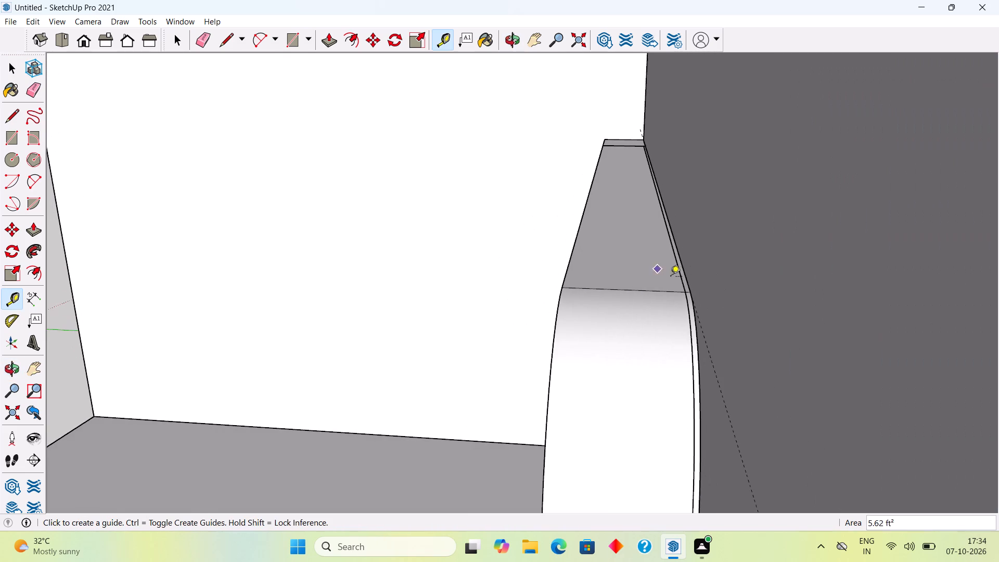
scroll(682, 291, "up", 4)
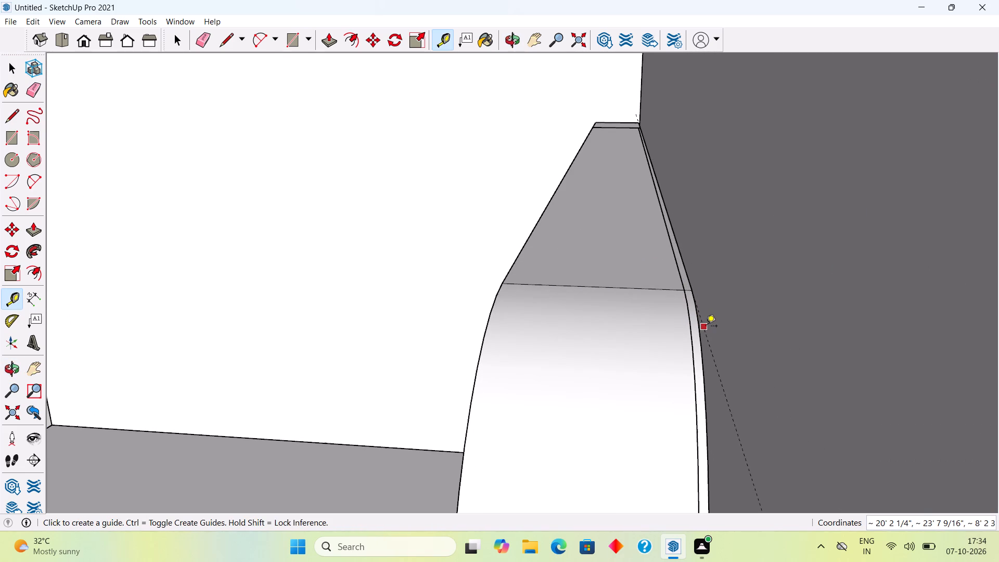
left_click(706, 327)
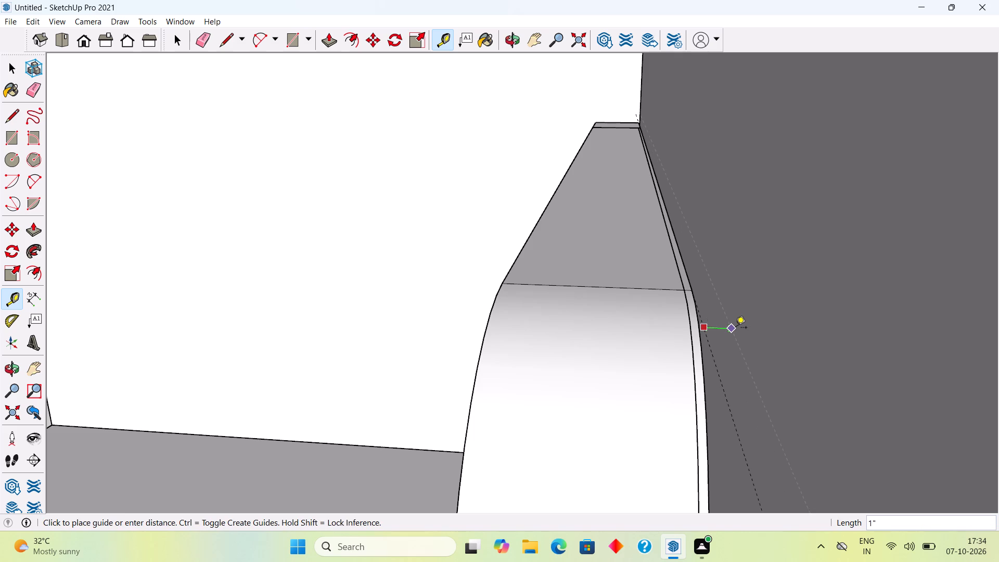
left_click(736, 328)
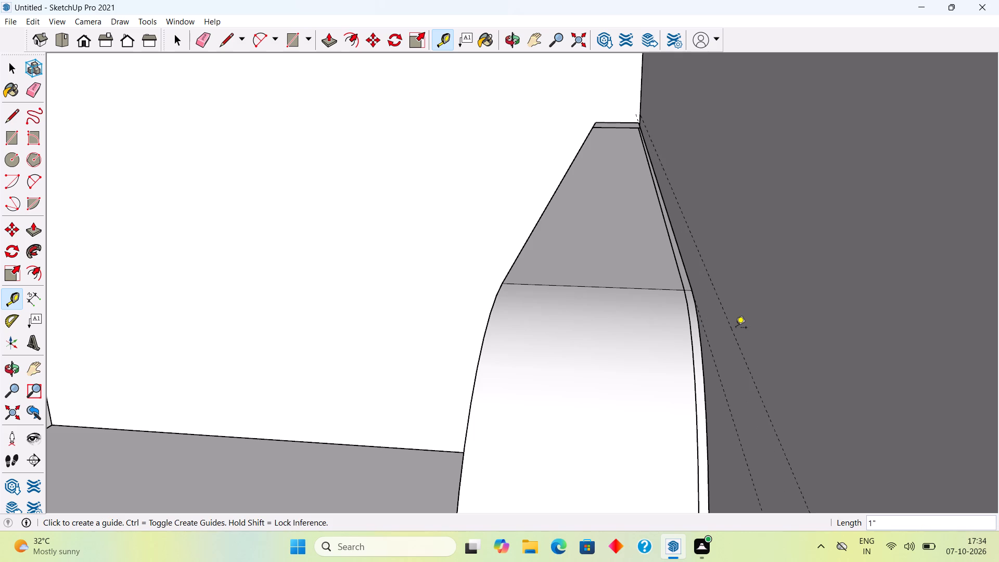
key("space")
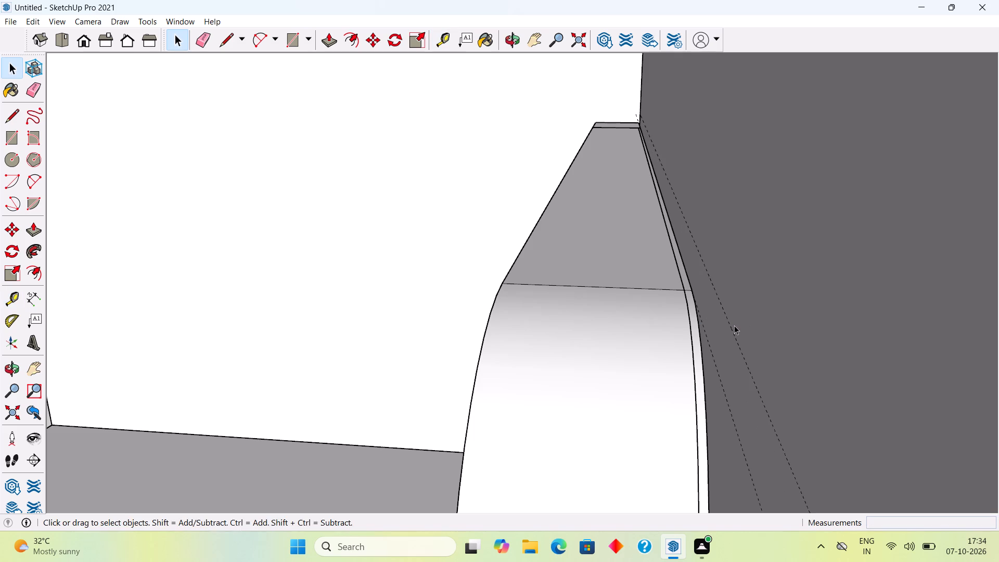
Select the main rounded frame, the end compartment frame and the shelf group, and hide them.
middle_click_drag(746, 329, 997, 297)
scroll(938, 329, "down", 2)
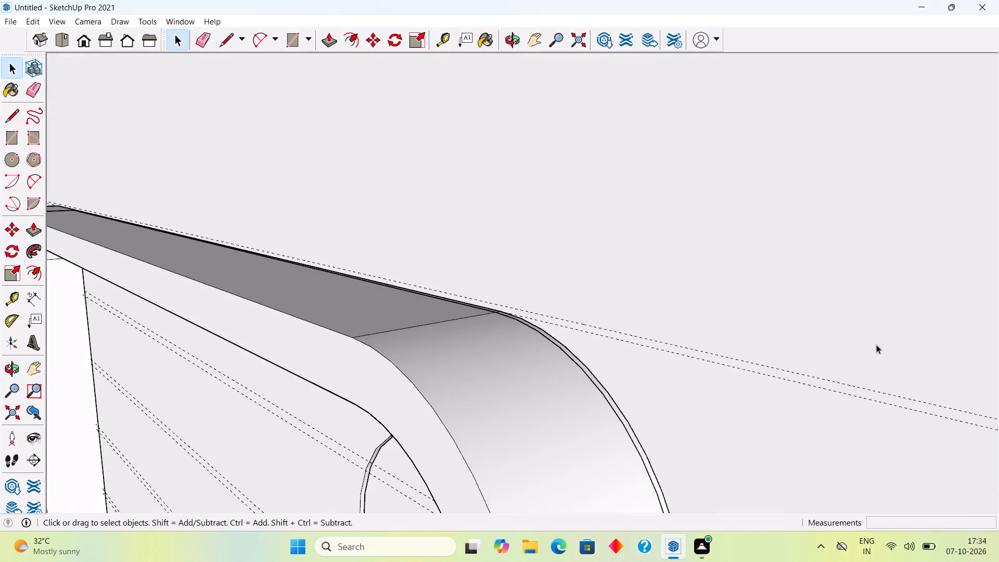
scroll(409, 343, "down", 10)
middle_click_drag(422, 324, 426, 324)
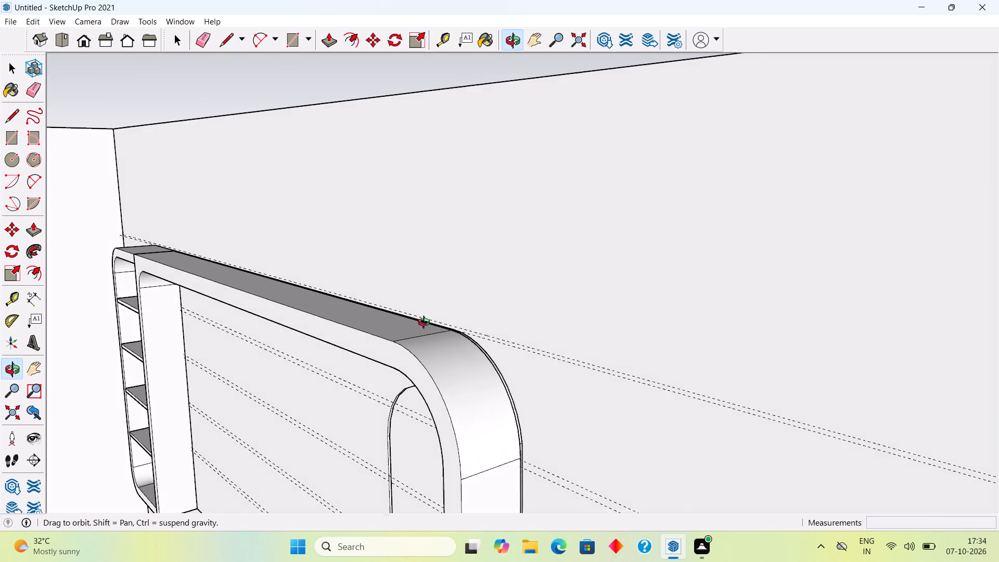
middle_click_drag(426, 324, 571, 269)
scroll(572, 263, "down", 4)
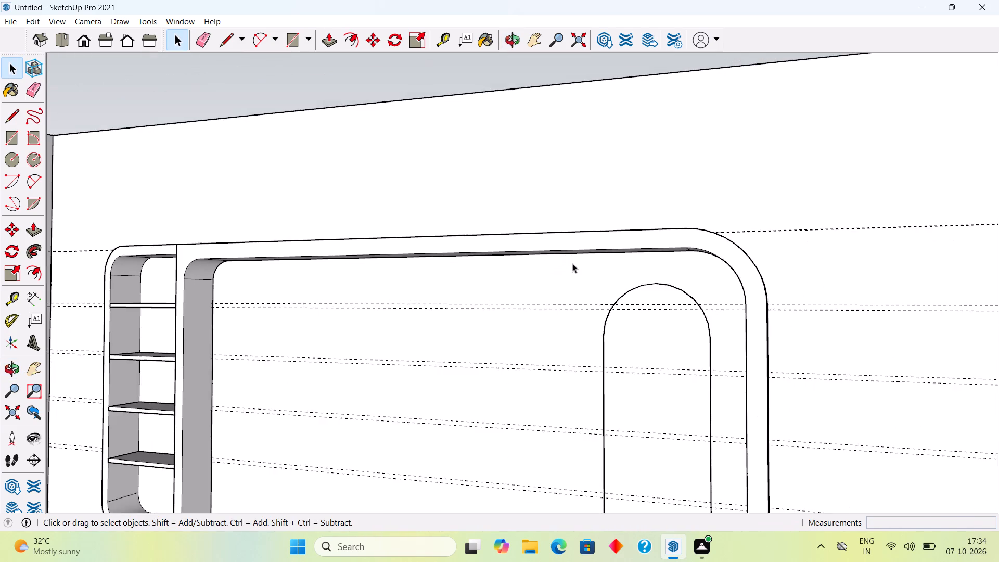
scroll(572, 263, "down", 9)
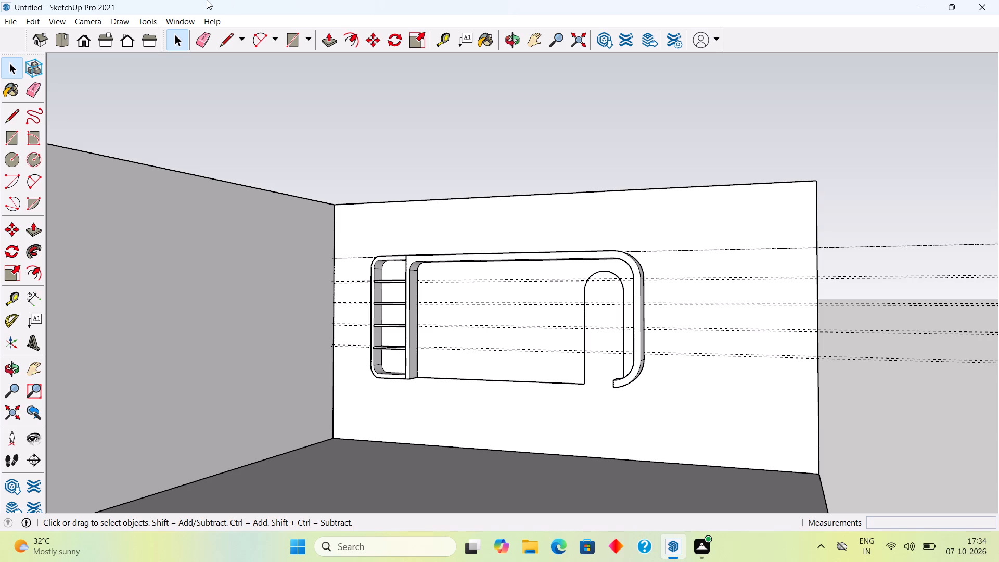
scroll(170, 83, "down", 1)
middle_click_drag(358, 273, 403, 284)
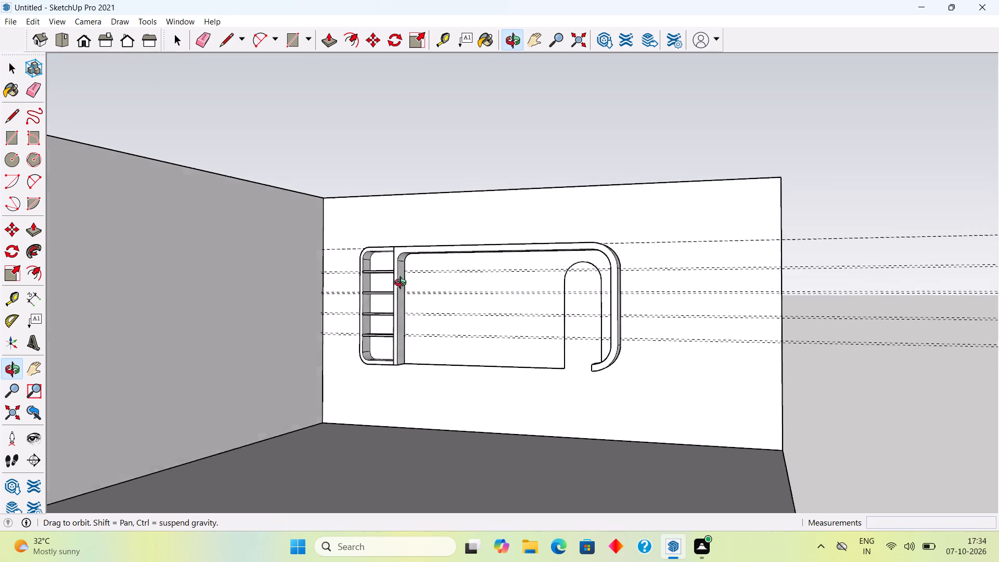
middle_click_drag(403, 284, 388, 244)
scroll(517, 352, "up", 6)
left_click(557, 344)
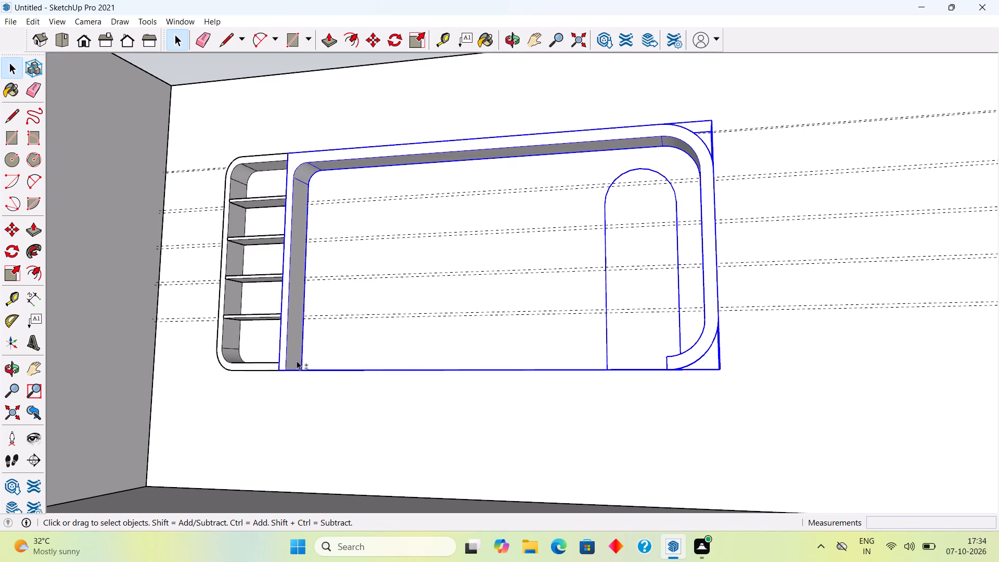
left_click(263, 368, "shift")
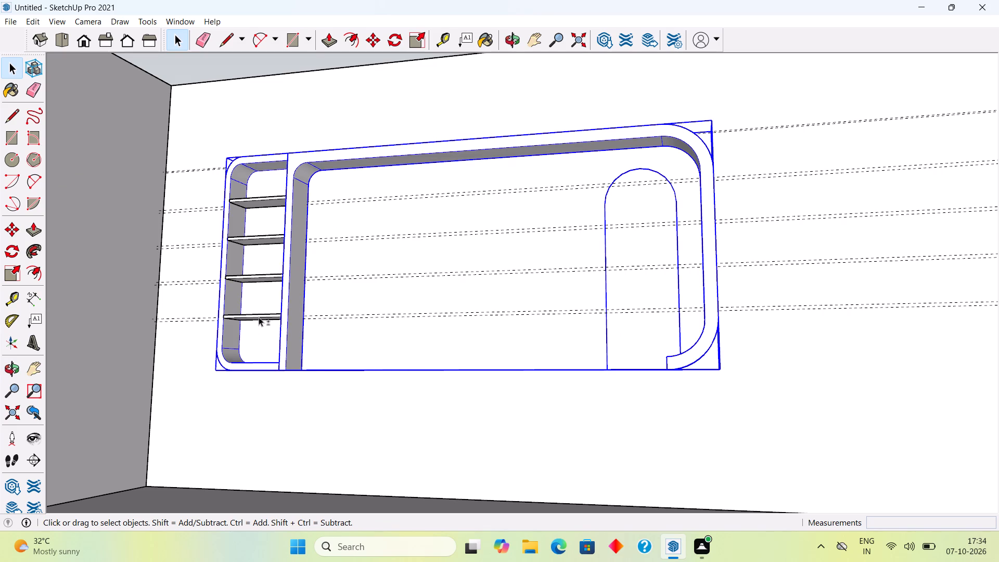
left_click(259, 317, "shift")
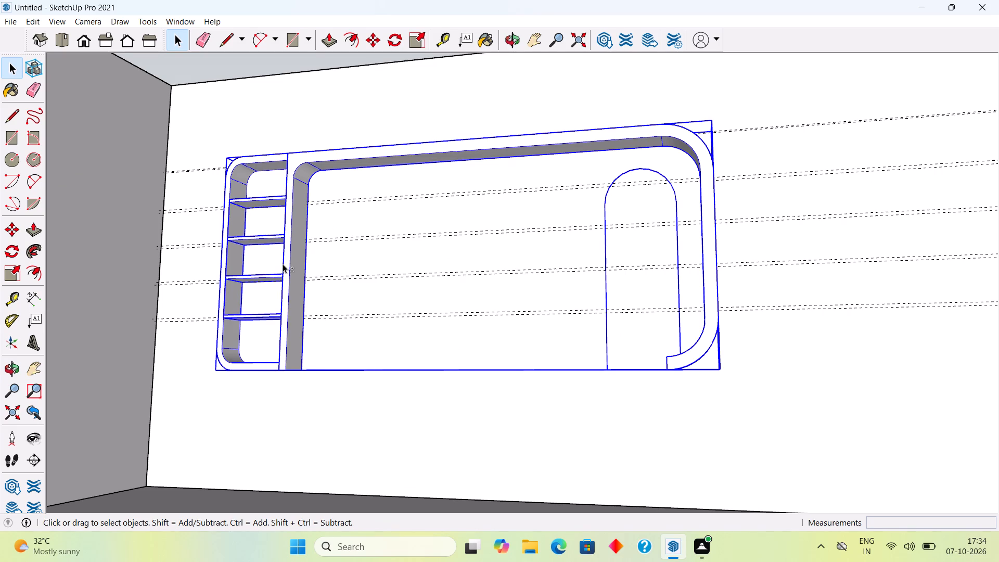
right_click(288, 279, "shift")
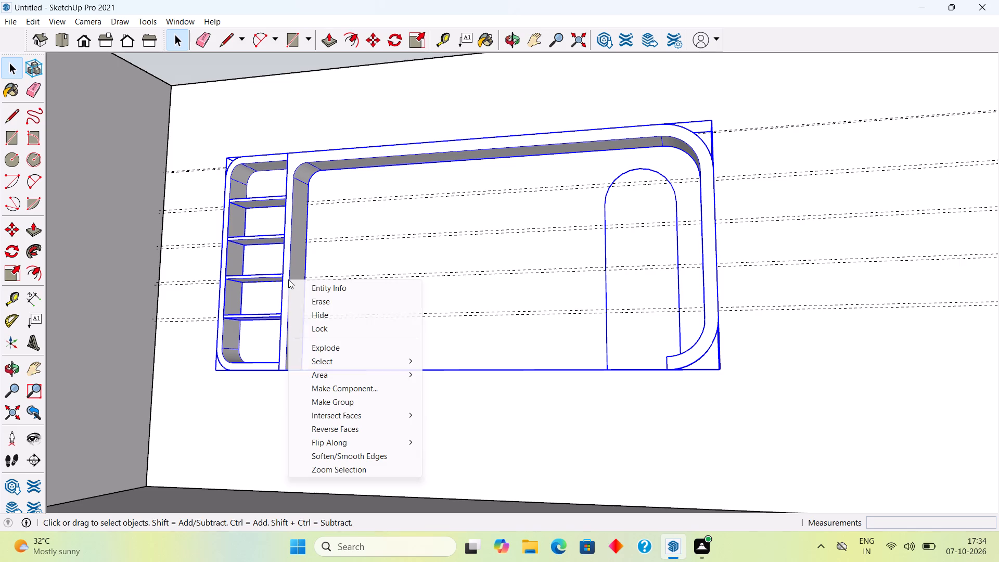
left_click(347, 316)
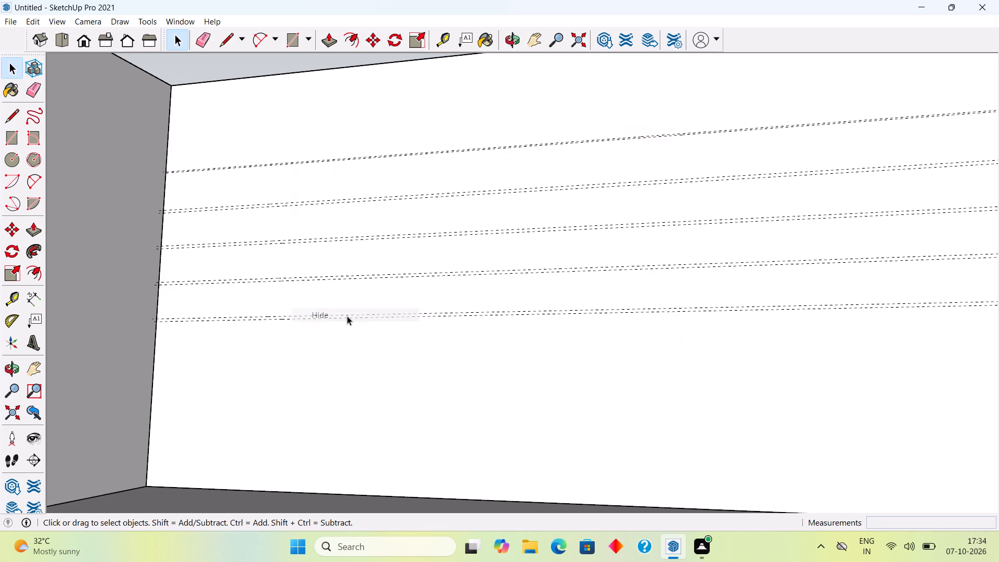
Erase the four lower pairs of shelf guides crossing the wall, keeping the top pair along the frame's upper edge.
scroll(347, 316, "down", 5)
middle_click_drag(363, 275, 442, 501)
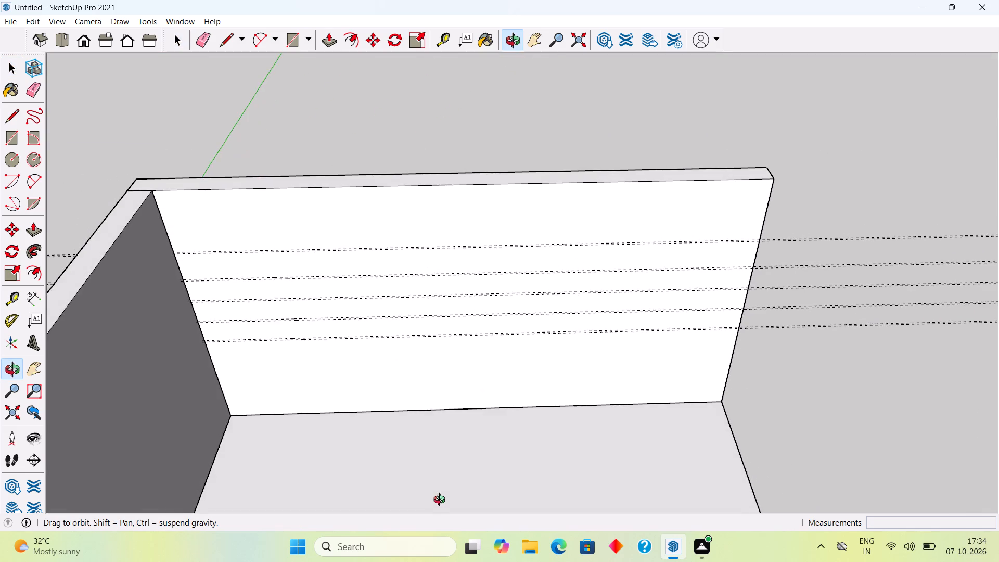
middle_click_drag(442, 501, 414, 463)
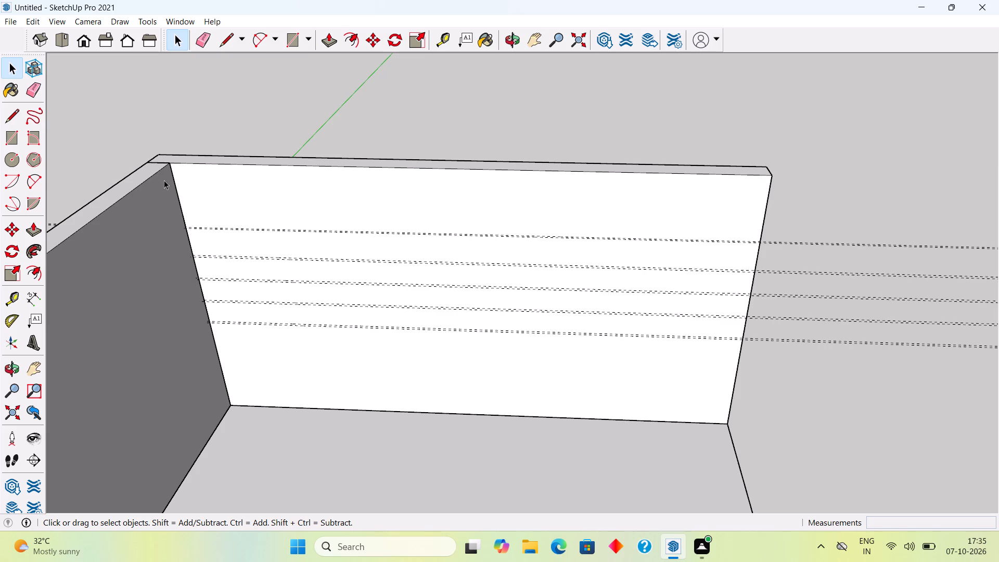
scroll(203, 204, "down", 11)
middle_click_drag(142, 280, 506, 260, "shift")
scroll(361, 236, "up", 6)
scroll(425, 196, "up", 3)
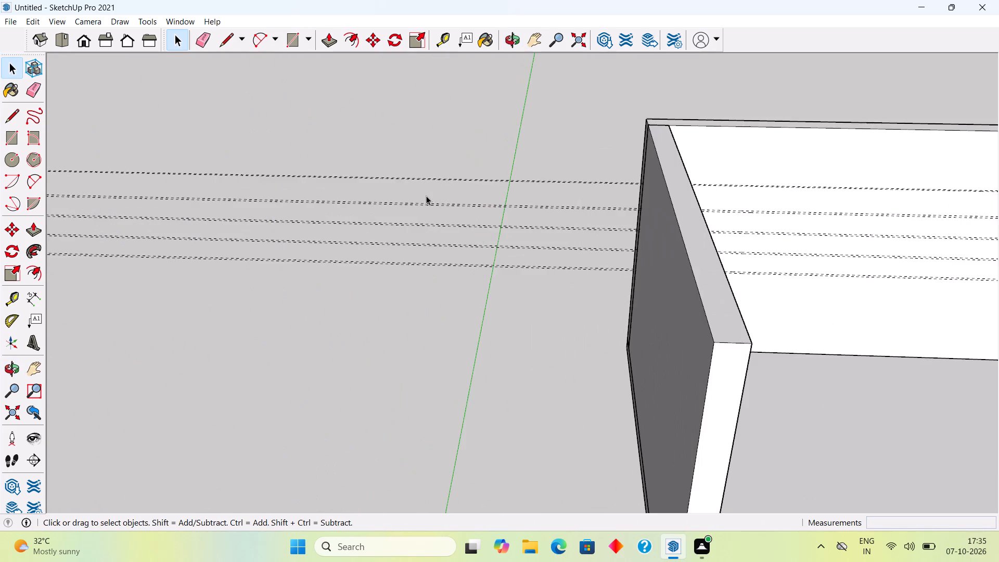
scroll(426, 196, "up", 13)
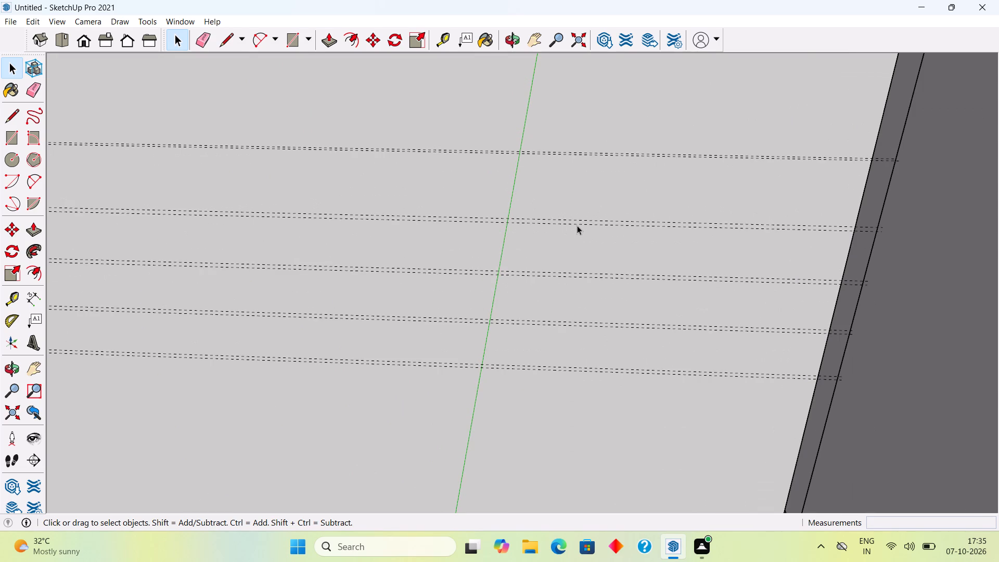
key("e")
left_click(577, 225)
left_click(577, 221)
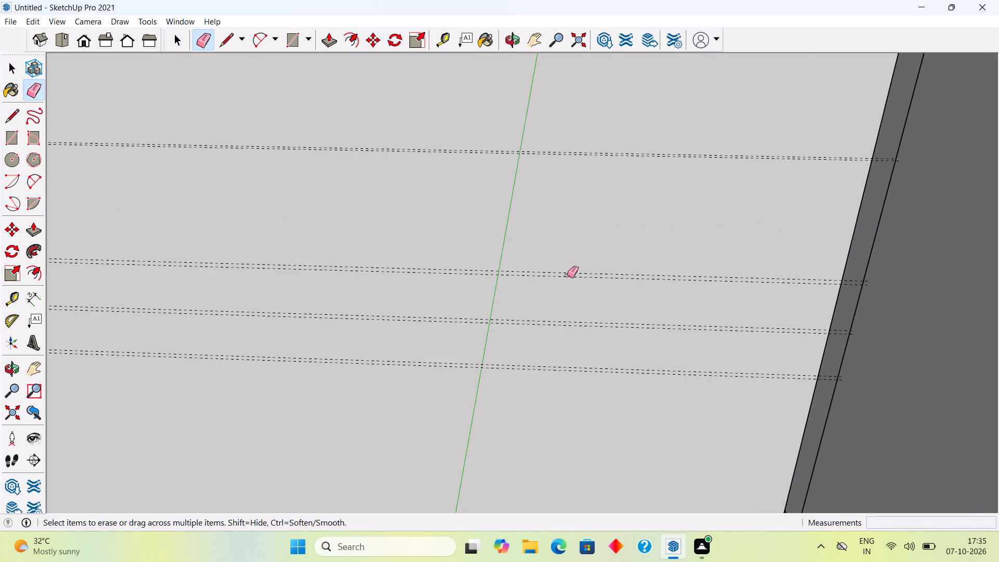
left_click(567, 275)
left_click(569, 274)
left_click(569, 276)
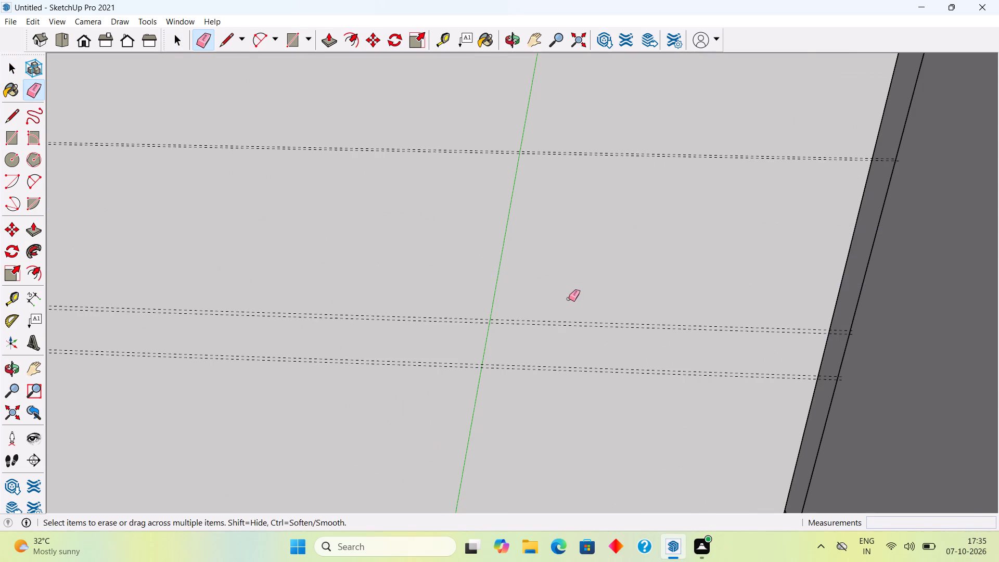
left_click(568, 325)
left_click(568, 321)
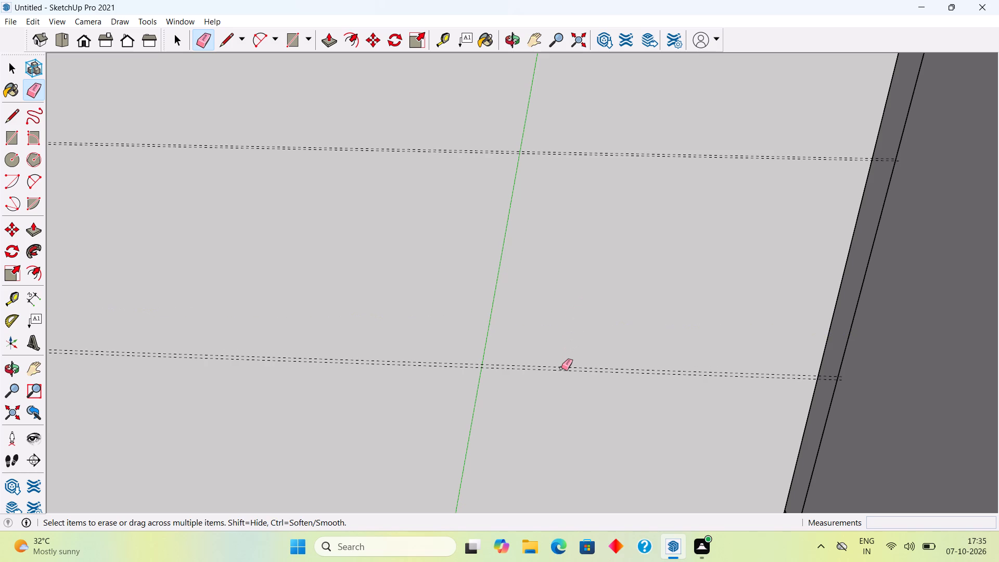
left_click(562, 368)
left_click(563, 372)
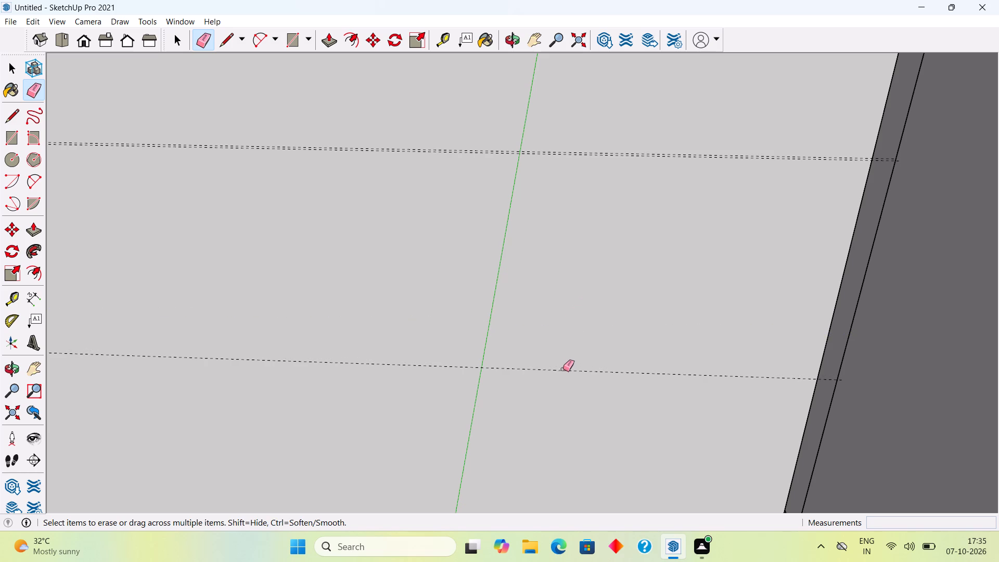
left_click(563, 372)
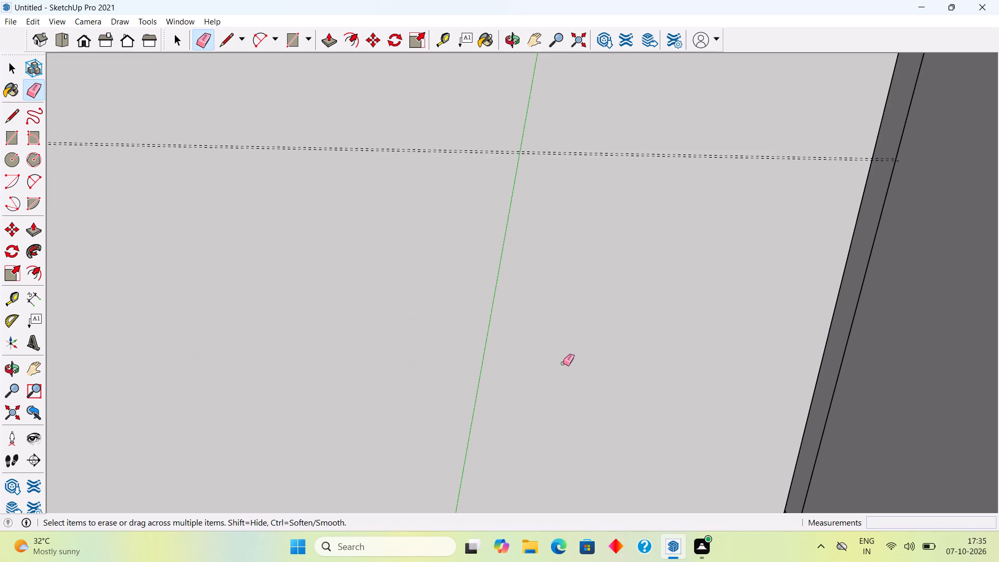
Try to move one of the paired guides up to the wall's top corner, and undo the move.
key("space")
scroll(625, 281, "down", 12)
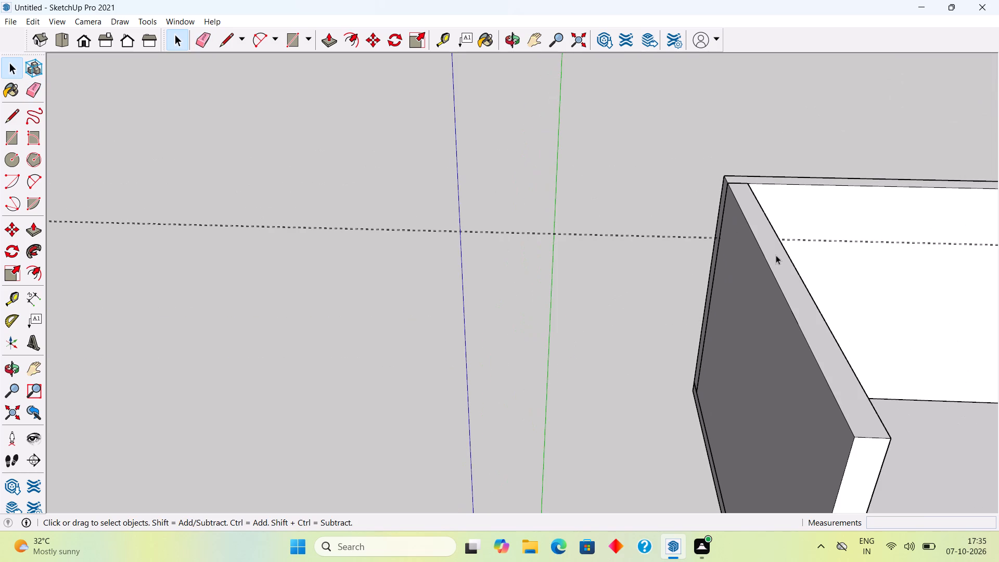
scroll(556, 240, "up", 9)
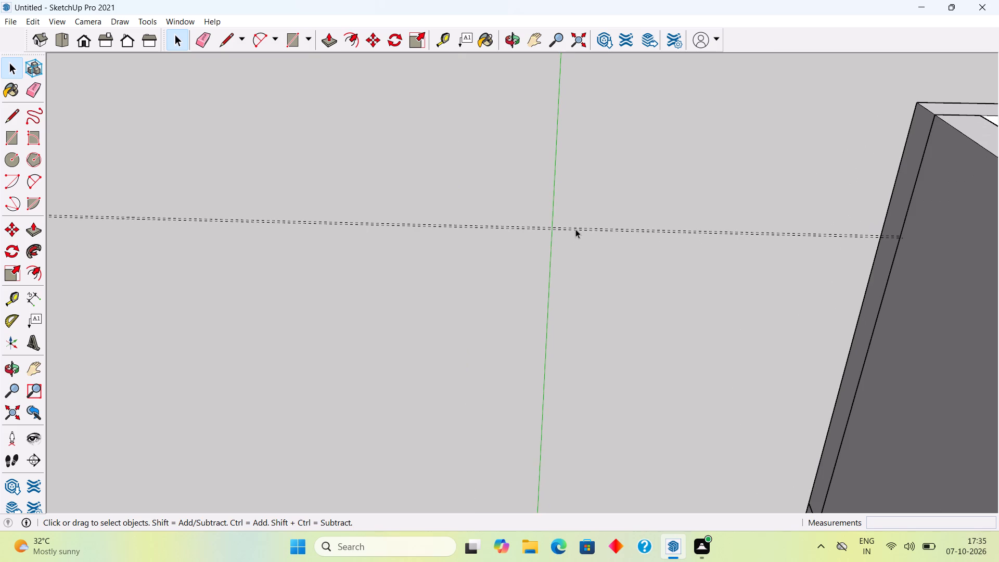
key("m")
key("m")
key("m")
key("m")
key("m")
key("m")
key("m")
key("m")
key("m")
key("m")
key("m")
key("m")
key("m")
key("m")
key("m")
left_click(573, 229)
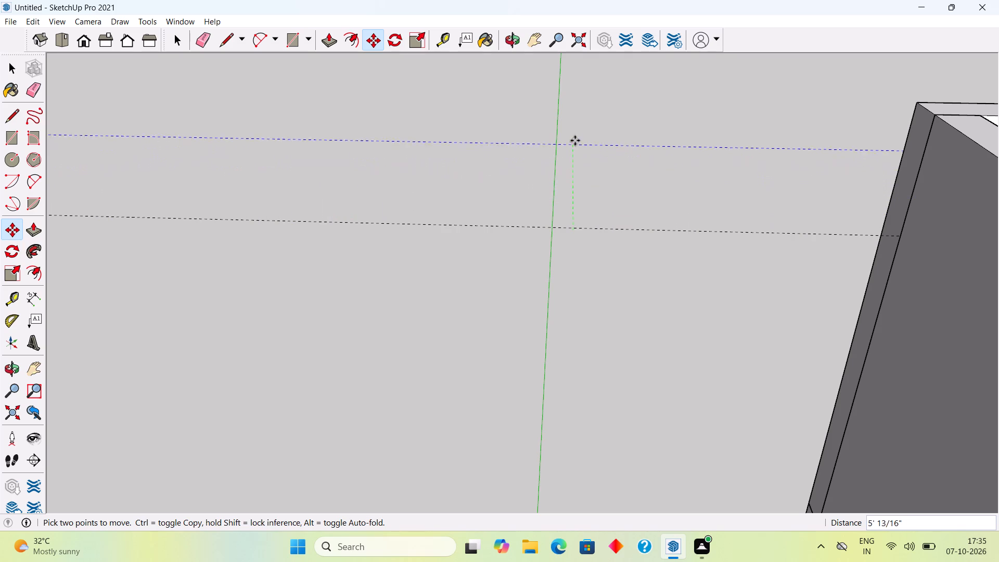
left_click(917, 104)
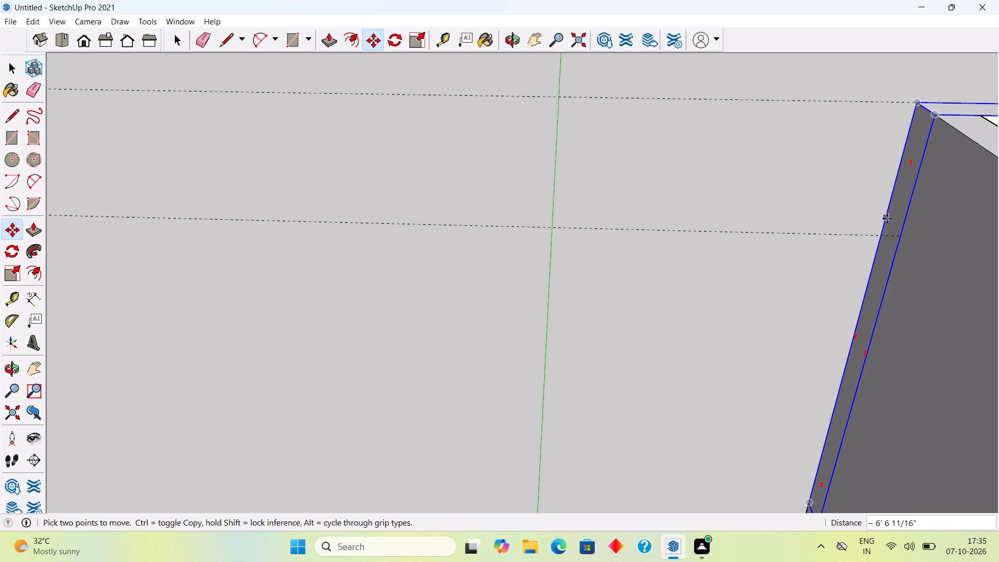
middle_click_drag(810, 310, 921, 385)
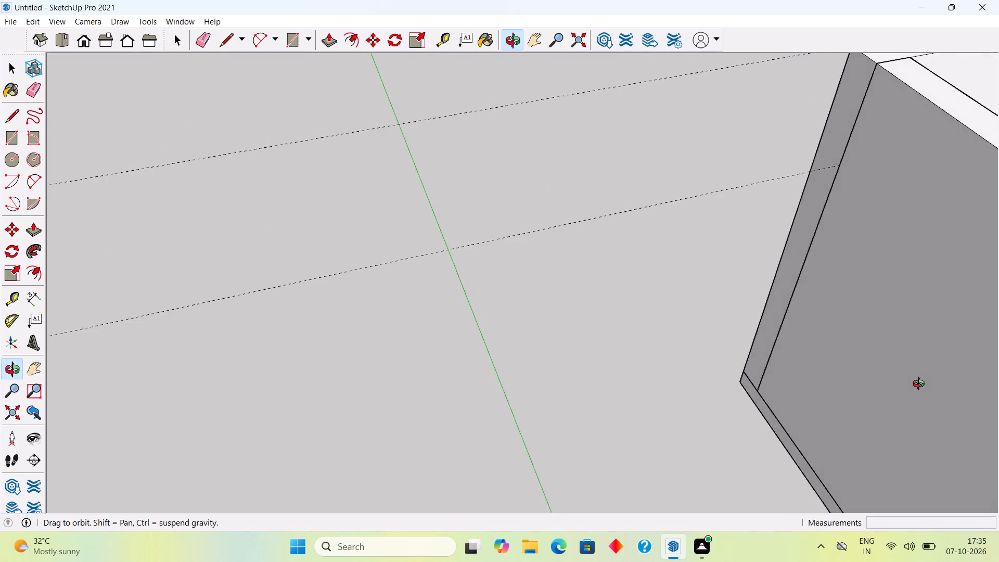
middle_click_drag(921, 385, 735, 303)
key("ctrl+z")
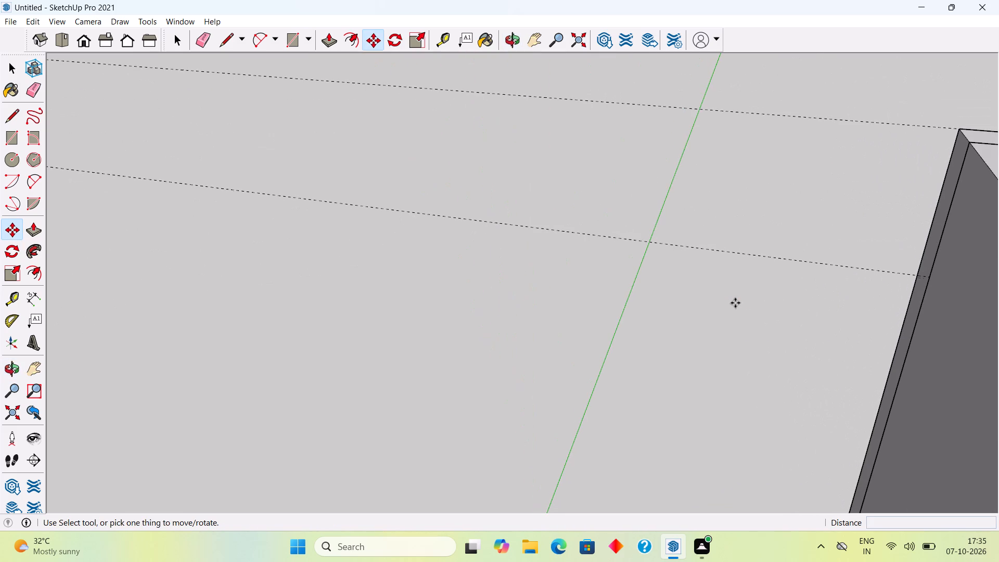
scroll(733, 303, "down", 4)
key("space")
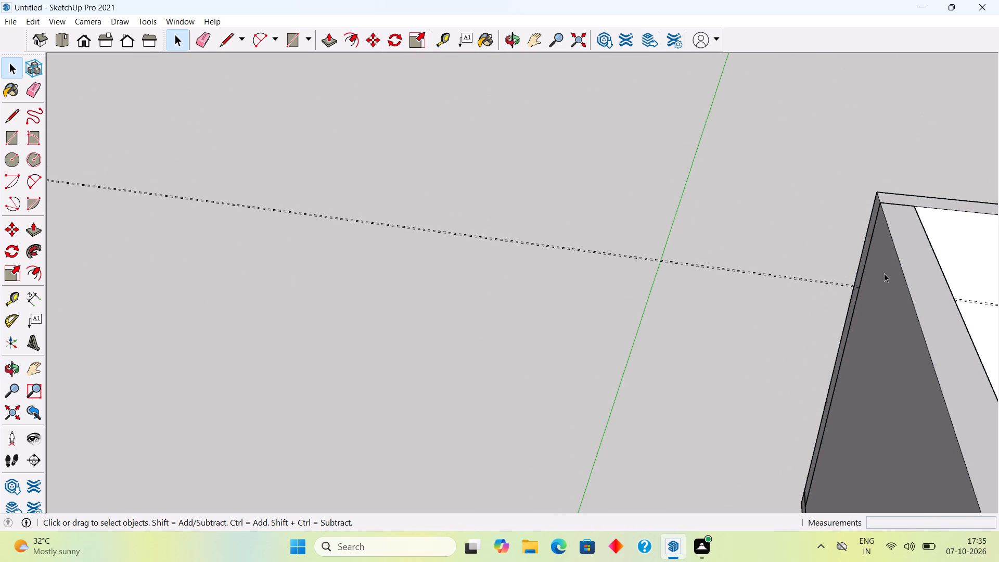
Offset each of the two paired guides about 2' 3 5/8" upward, level with the wall's inner top edge, using the Tape Measure.
middle_click_drag(891, 250, 763, 247)
scroll(766, 259, "down", 1)
middle_click_drag(770, 264, 353, 151, "shift")
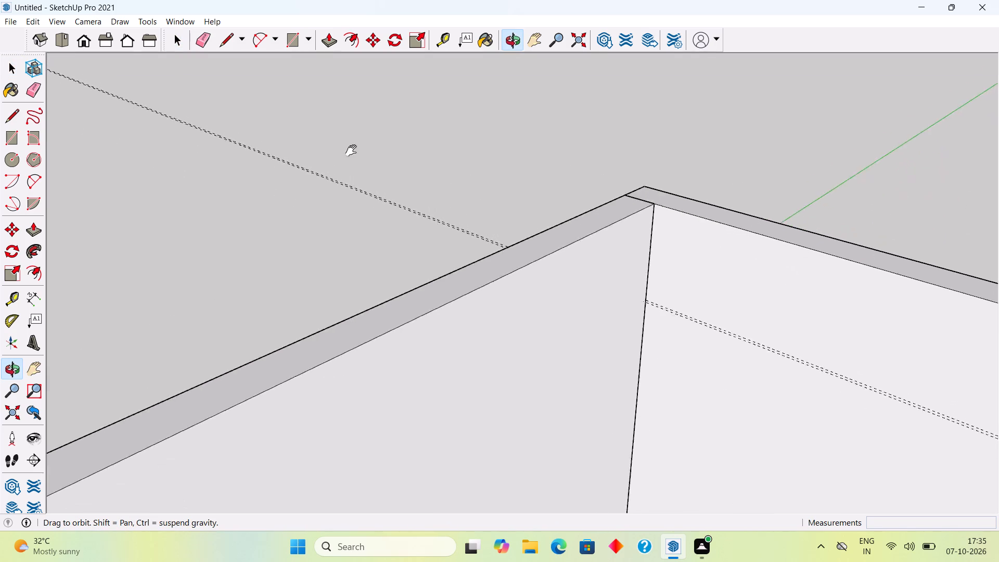
middle_click_drag(353, 151, 202, 113, "shift")
scroll(825, 459, "up", 5)
scroll(622, 345, "up", 3)
middle_click_drag(572, 302, 552, 369)
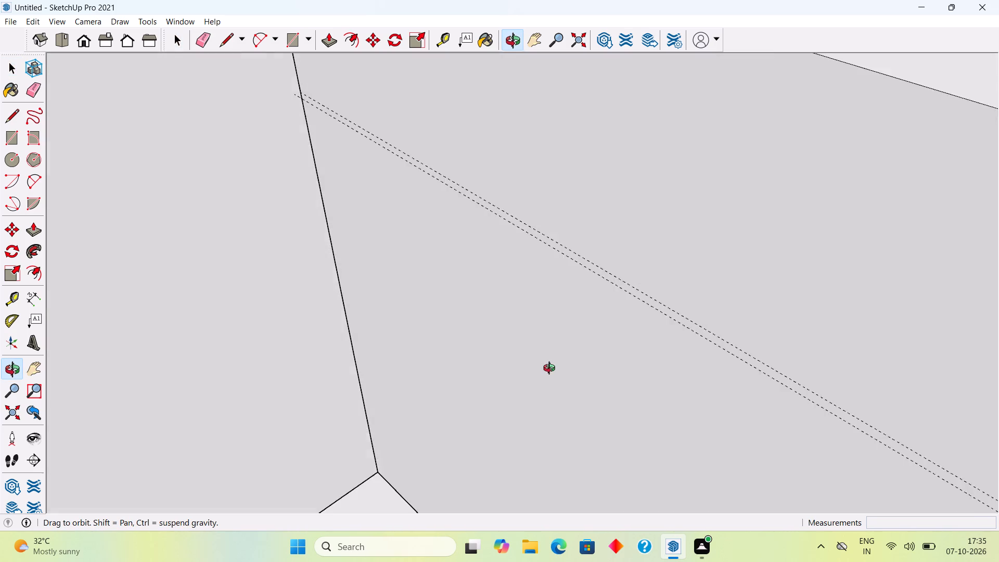
middle_click_drag(552, 369, 547, 379)
key("t")
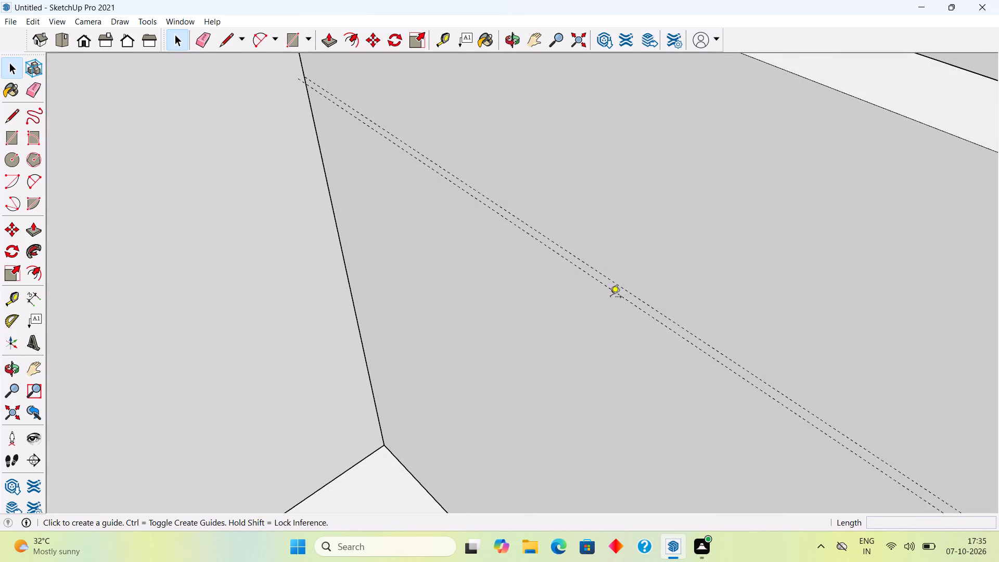
left_click(618, 286)
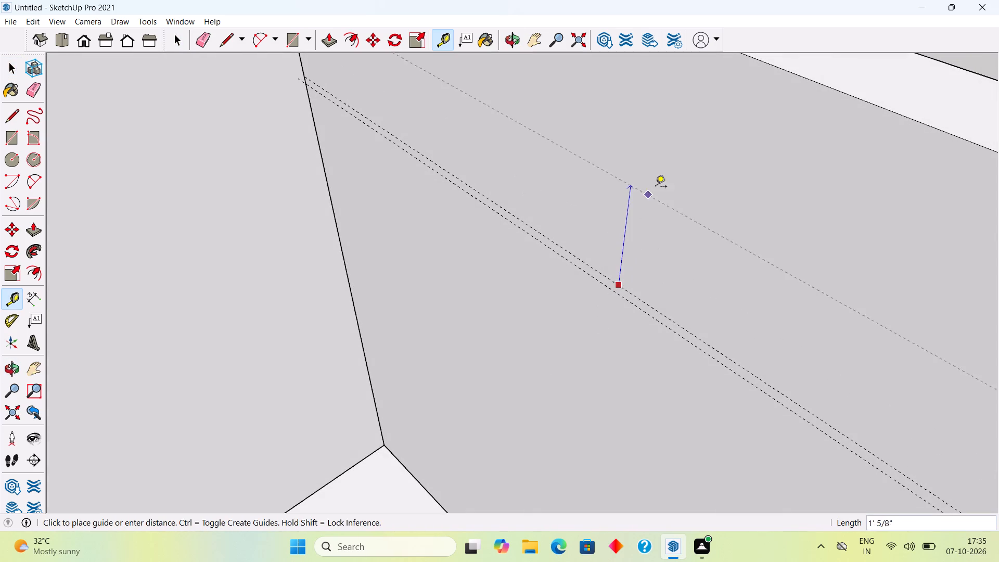
left_click(817, 85)
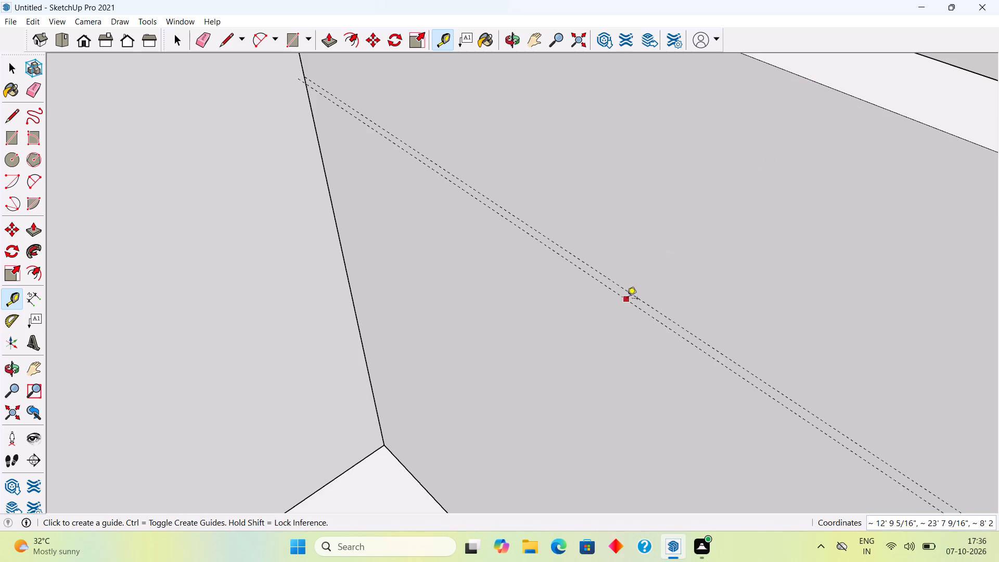
left_click(625, 302)
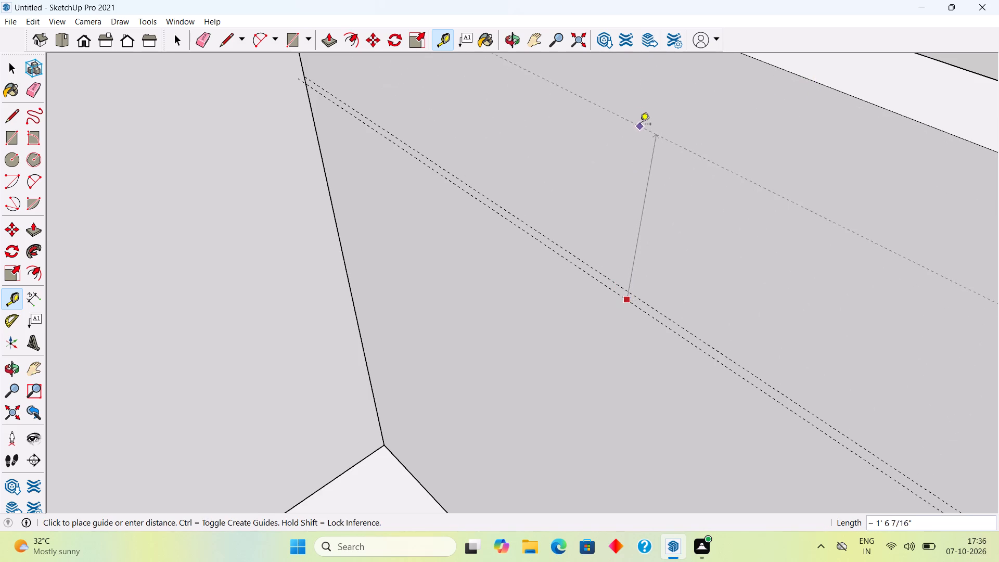
scroll(592, 132, "down", 7)
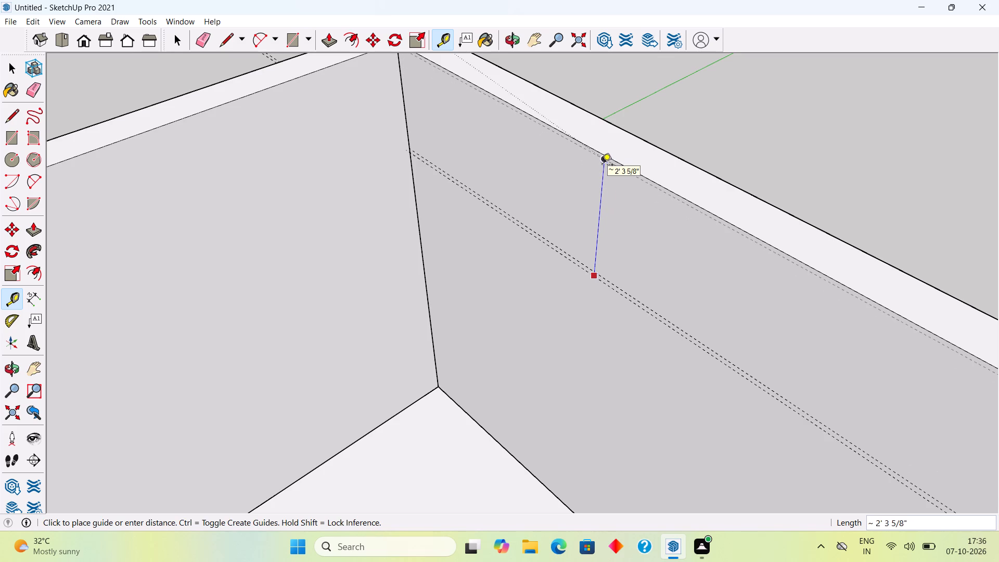
left_click(602, 165)
Examine the new guides around the wall's inner top corner from several angles.
middle_click_drag(627, 215, 688, 316)
scroll(427, 205, "up", 20)
scroll(427, 205, "up", 1)
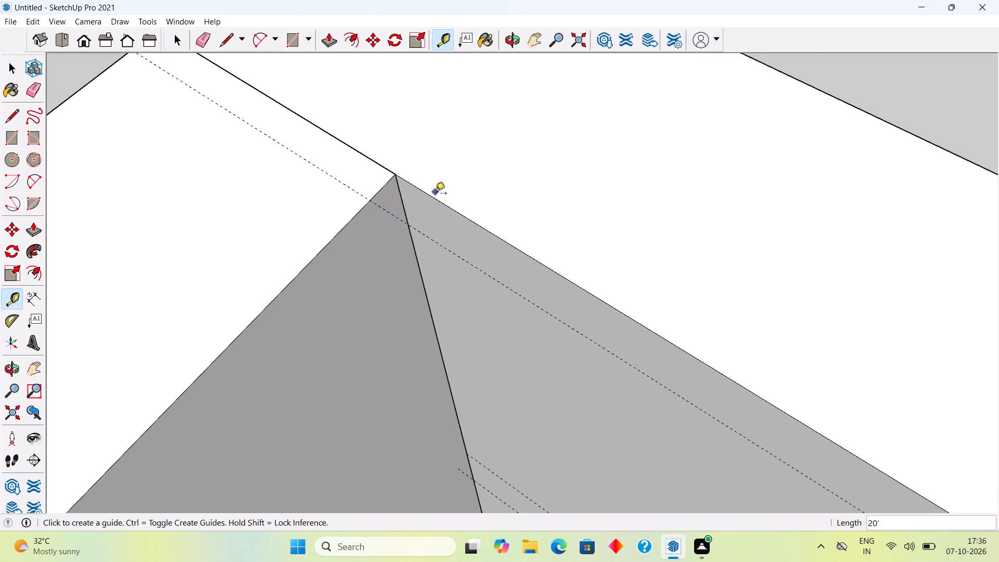
scroll(436, 195, "up", 7)
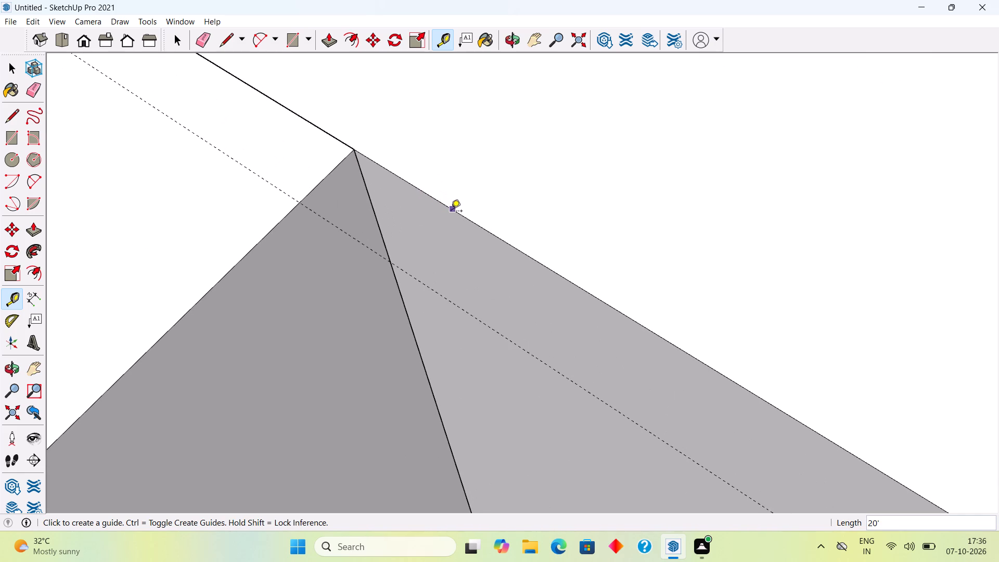
key("space")
middle_click_drag(437, 227, 652, 211)
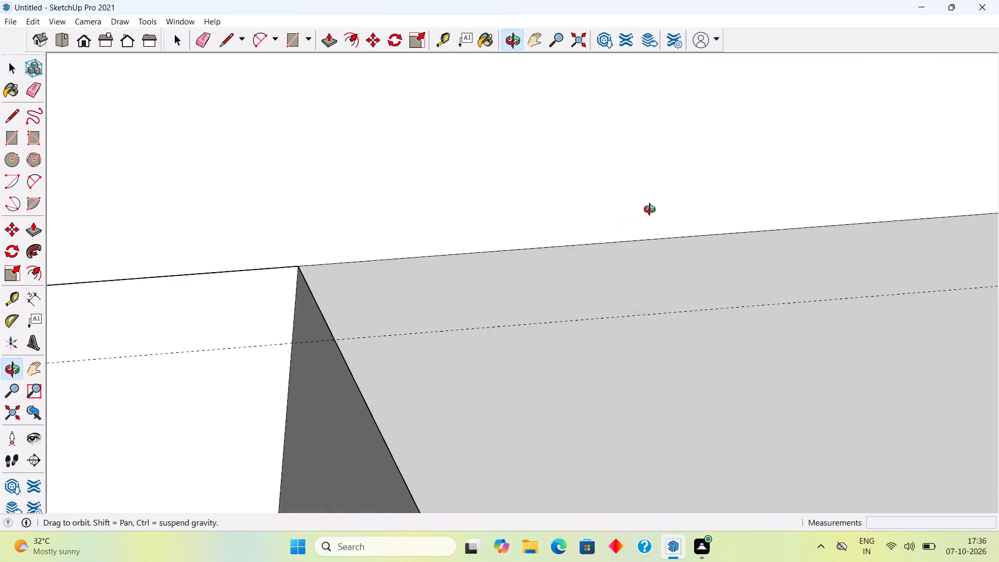
middle_click_drag(652, 211, 870, 86)
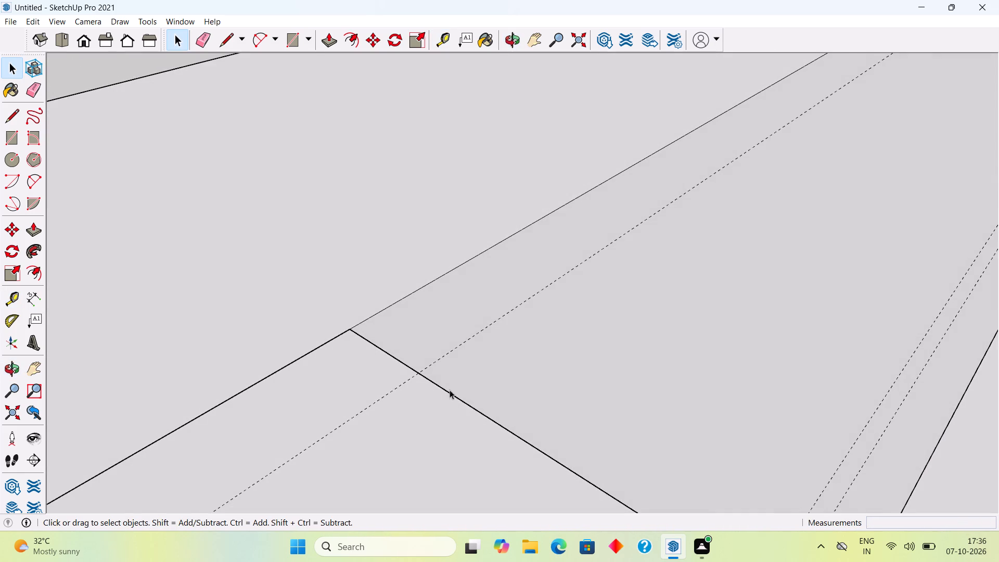
middle_click_drag(439, 378, 467, 323)
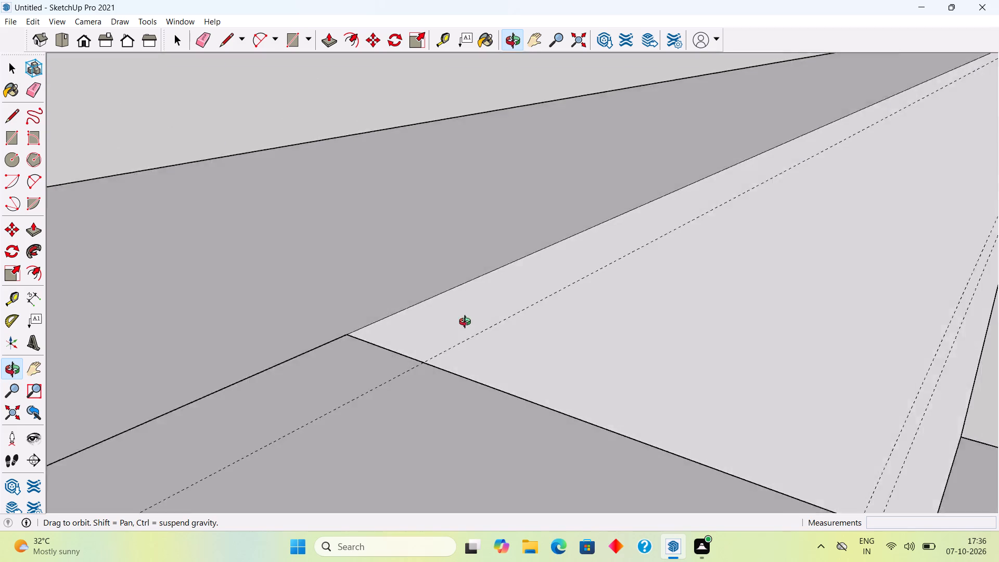
middle_click_drag(467, 323, 480, 352)
scroll(480, 352, "down", 17)
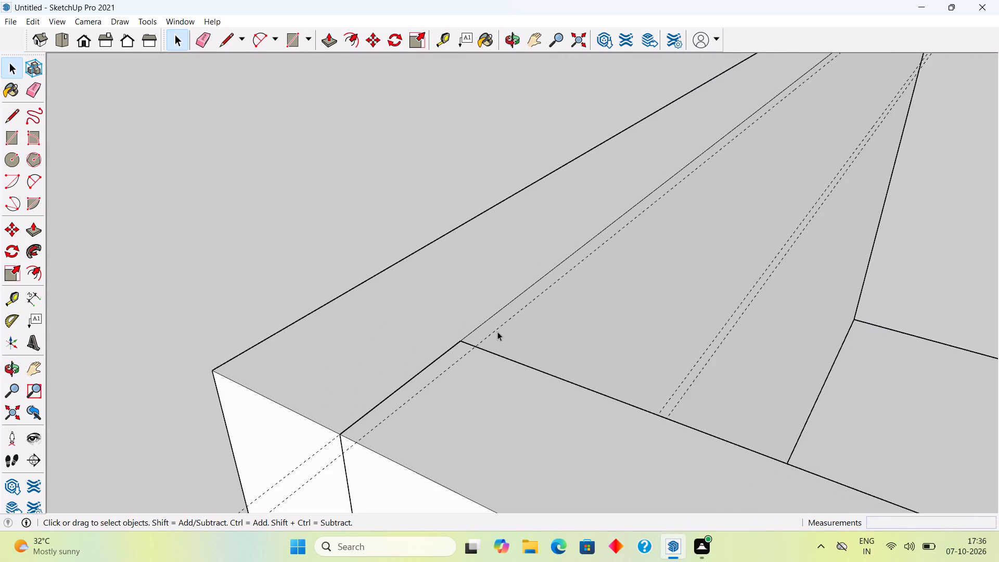
middle_click_drag(499, 344, 611, 302)
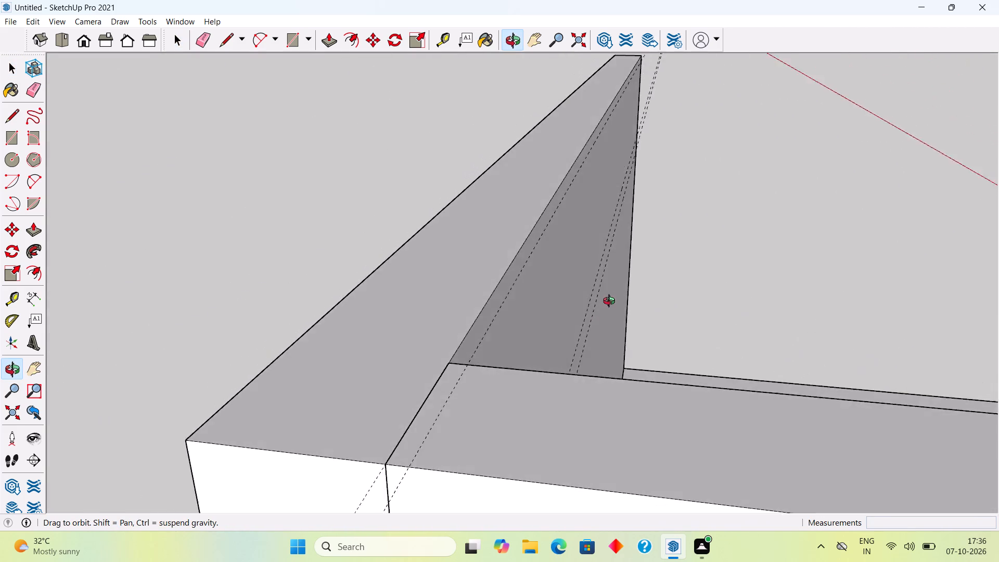
middle_click_drag(611, 302, 766, 334)
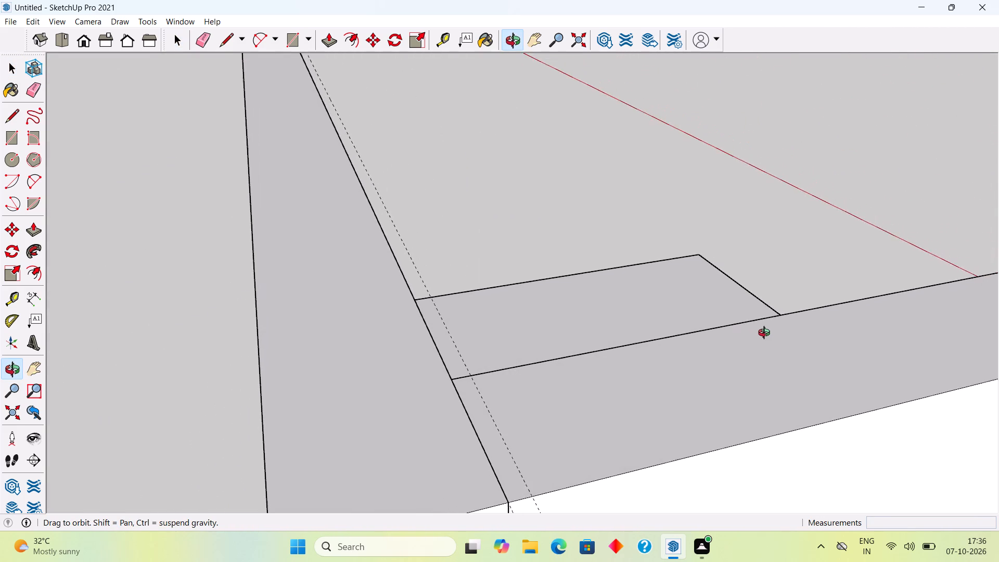
middle_click_drag(766, 334, 524, 338)
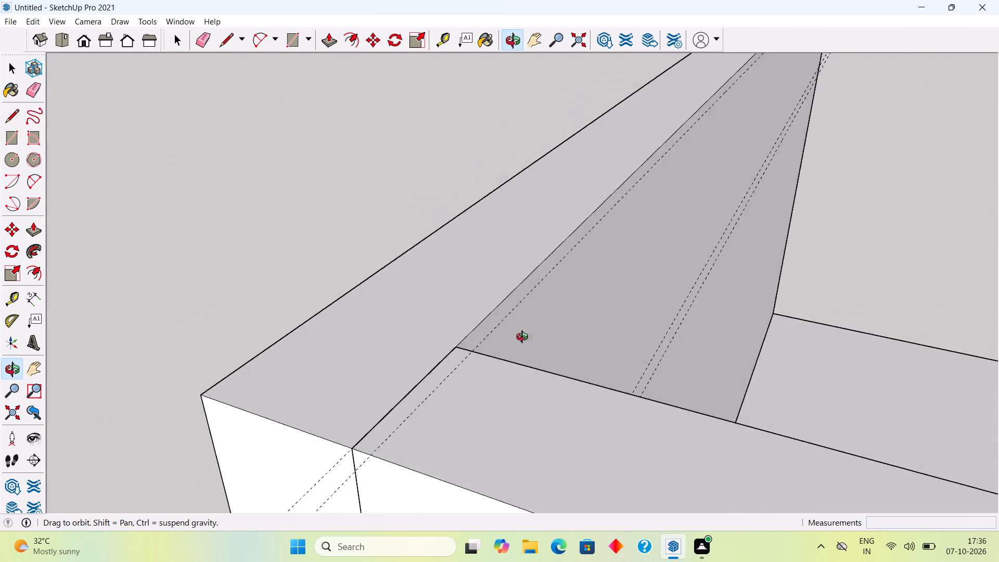
middle_click_drag(524, 338, 436, 379)
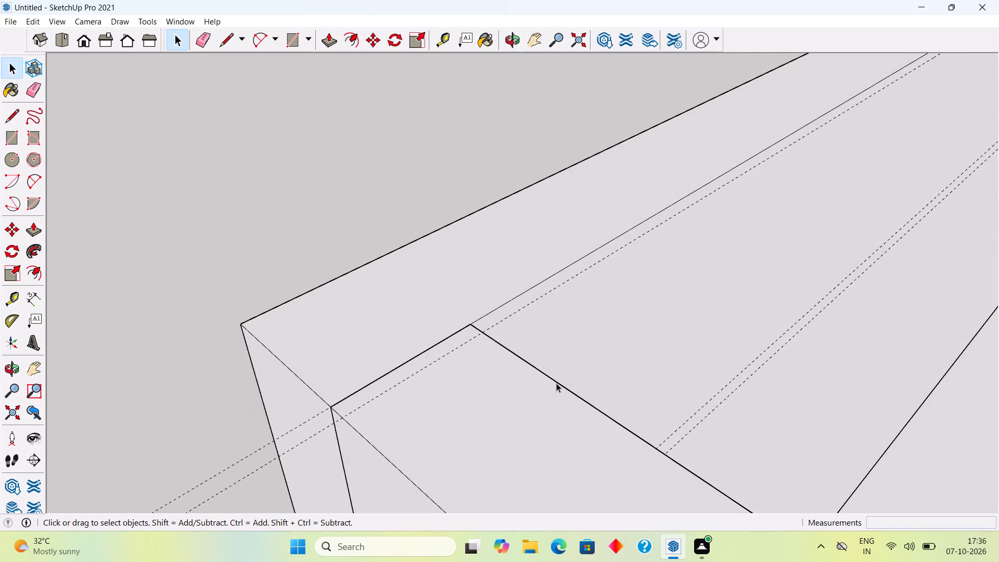
middle_click_drag(531, 408, 289, 539)
Place a guide parallel to the side wall's inner top edge, offset 1" into the room, using the Tape Measure.
scroll(640, 269, "up", 2)
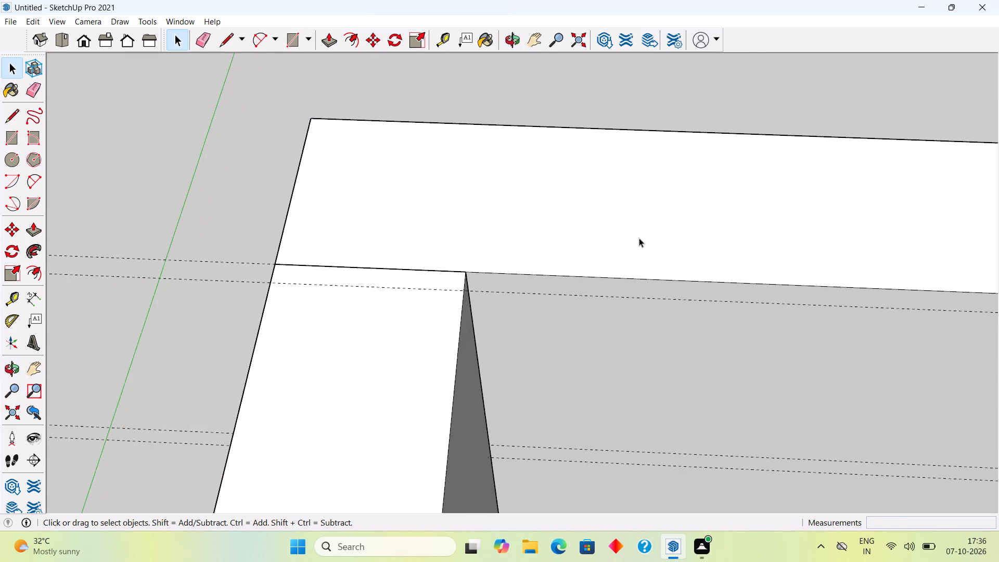
middle_click_drag(626, 214, 641, 345)
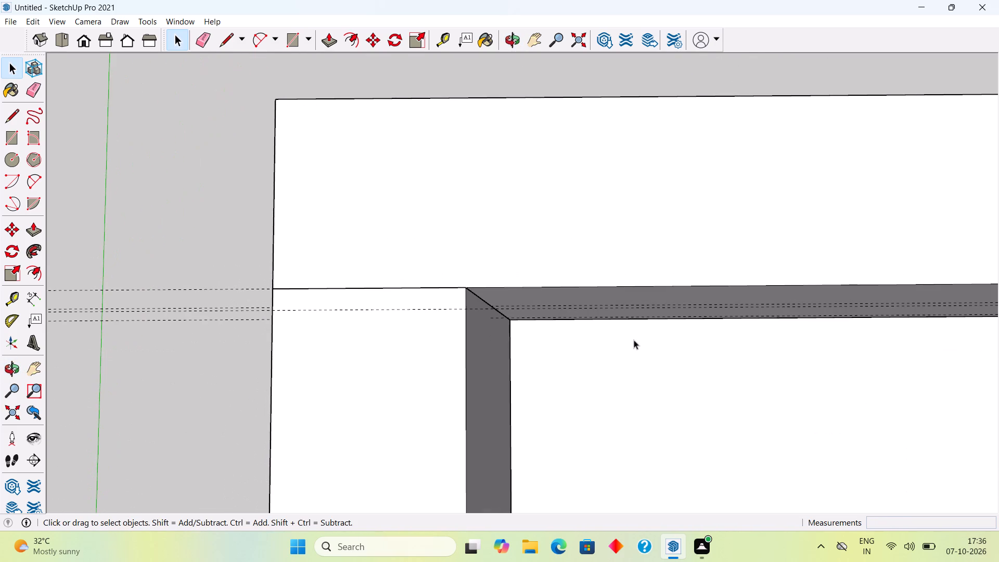
key("t")
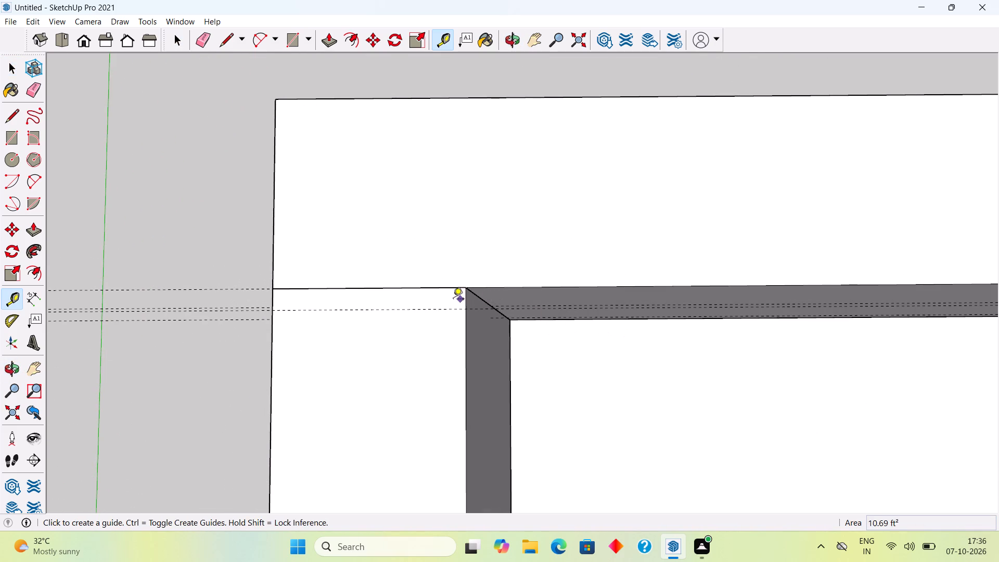
left_click(463, 298)
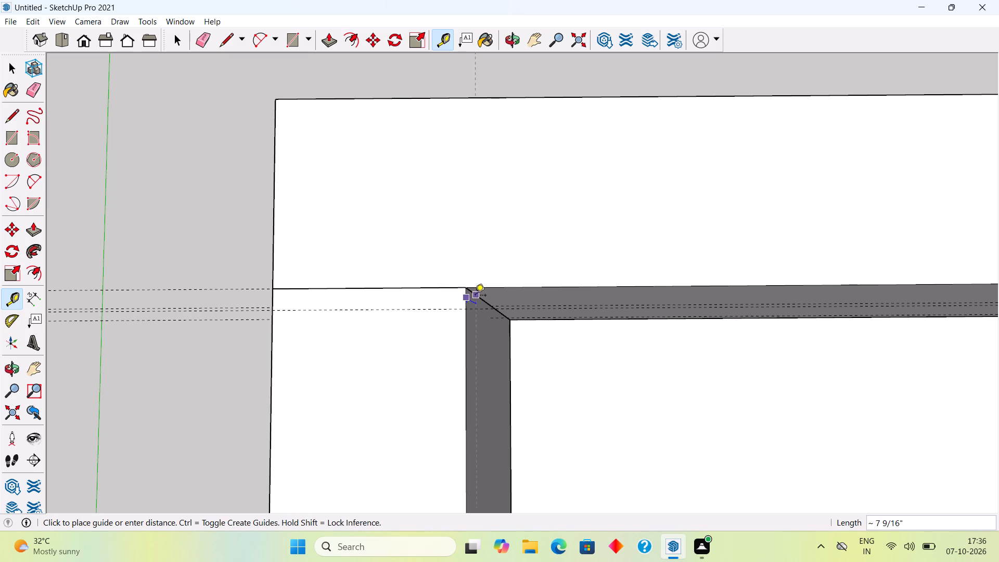
type("1\"")
key("Return")
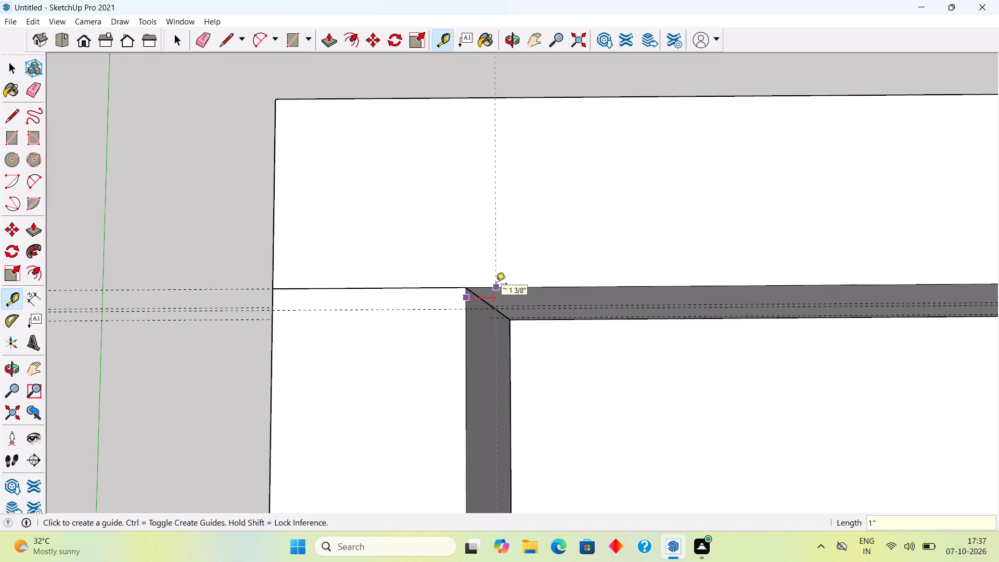
scroll(496, 285, "up", 9)
left_click(489, 309)
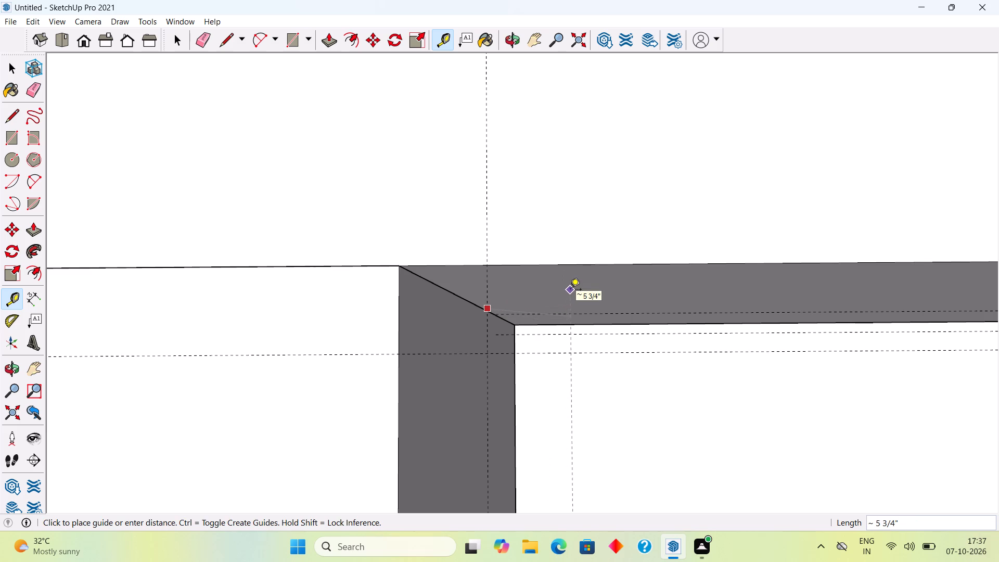
key("space")
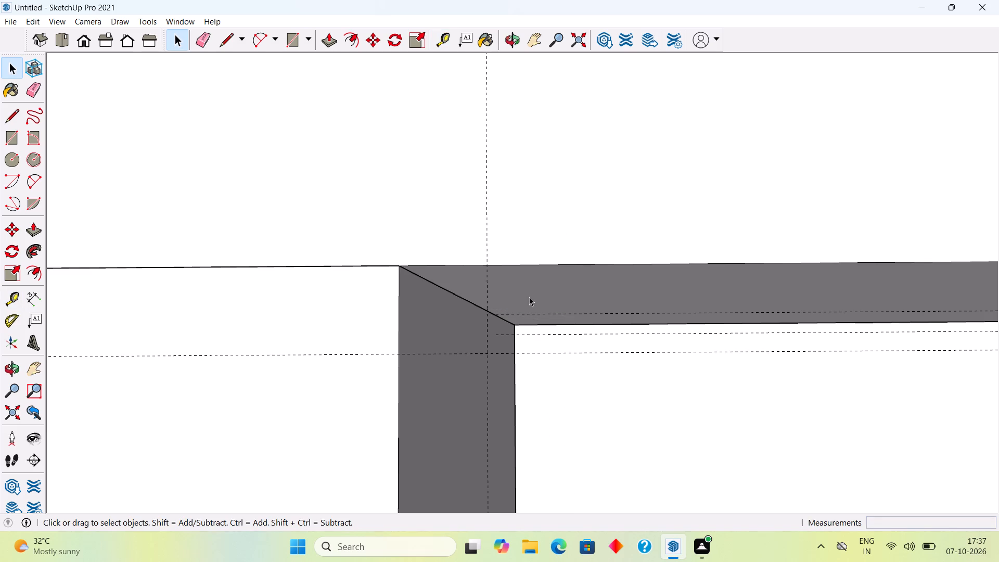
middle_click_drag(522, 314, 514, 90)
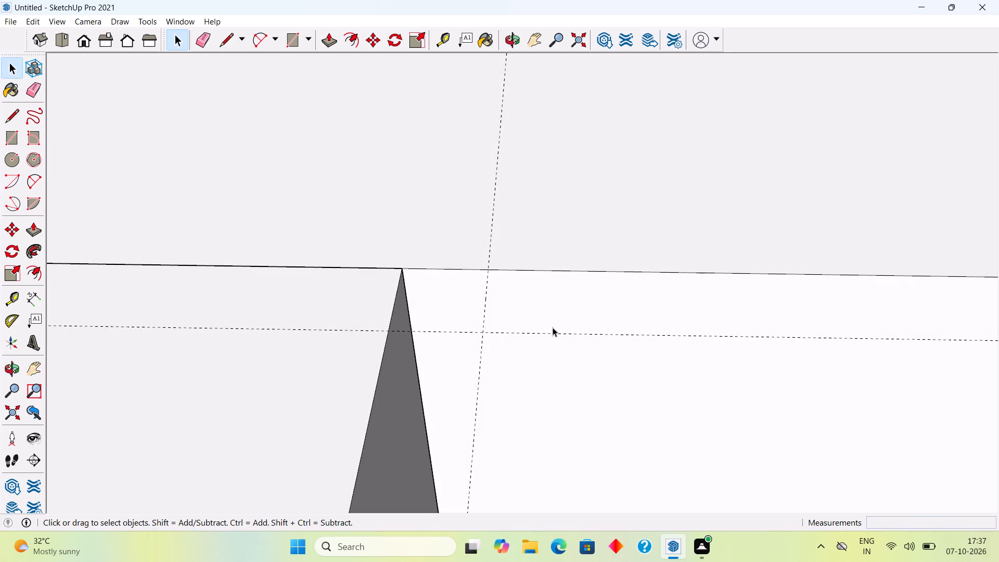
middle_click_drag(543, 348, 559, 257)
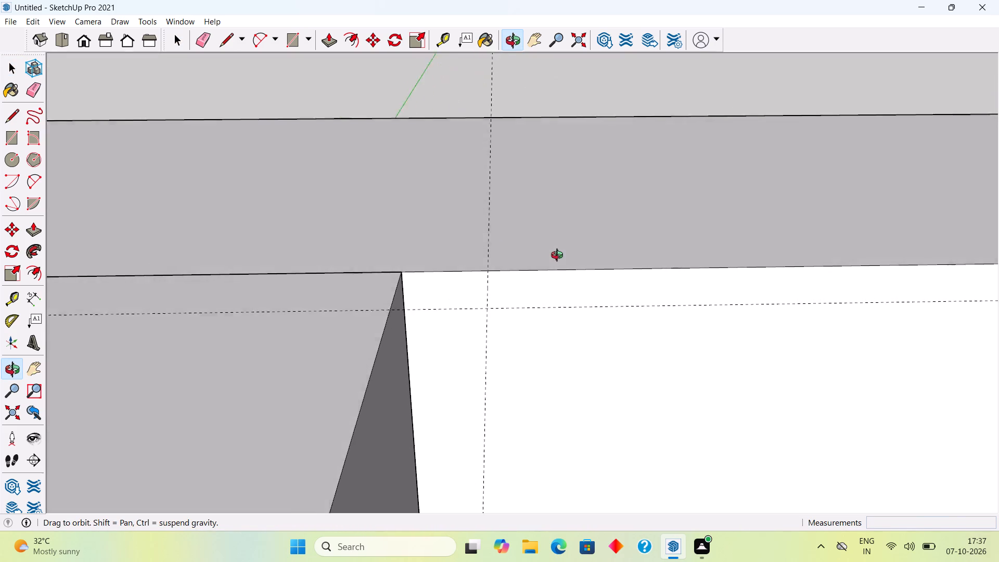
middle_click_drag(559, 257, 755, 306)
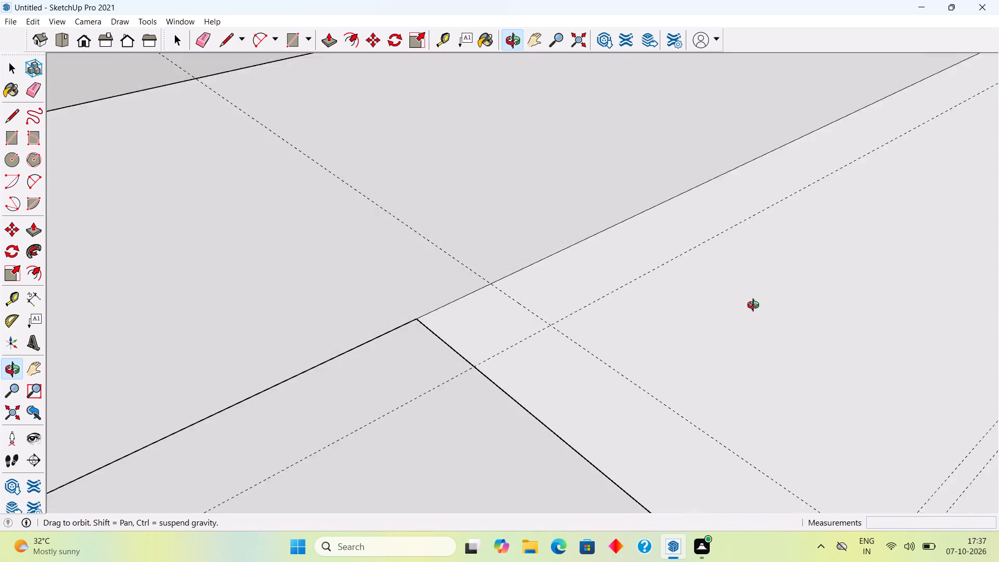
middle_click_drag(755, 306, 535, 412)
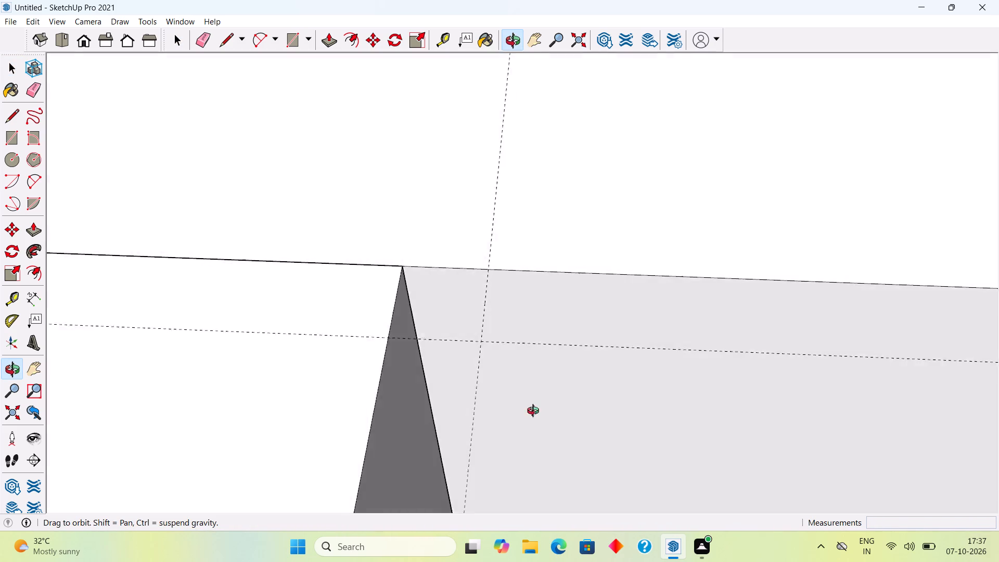
Place a guide 2" farther into the room from the 1" side-wall guide, using the Tape Measure.
middle_click_drag(535, 412, 555, 508)
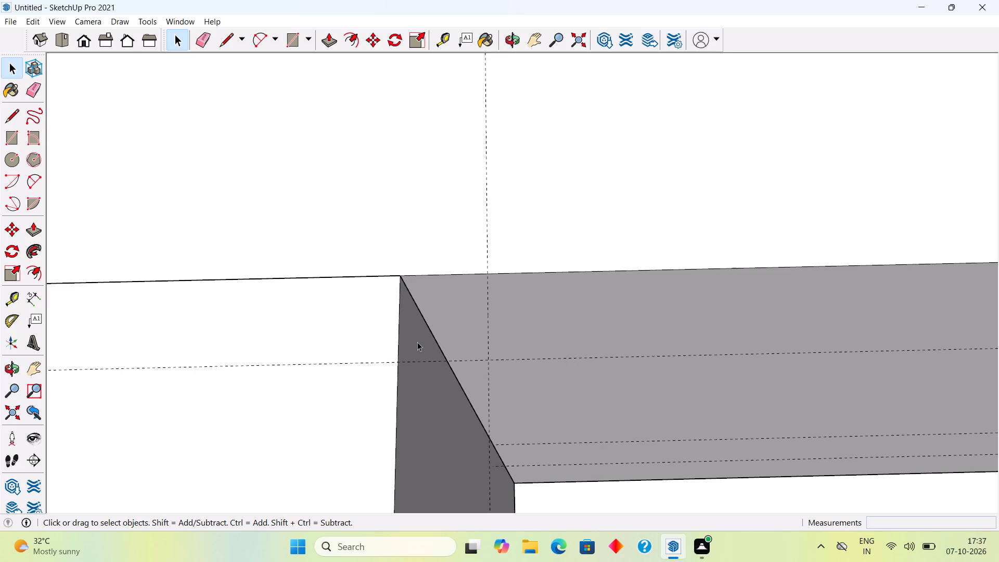
key("t")
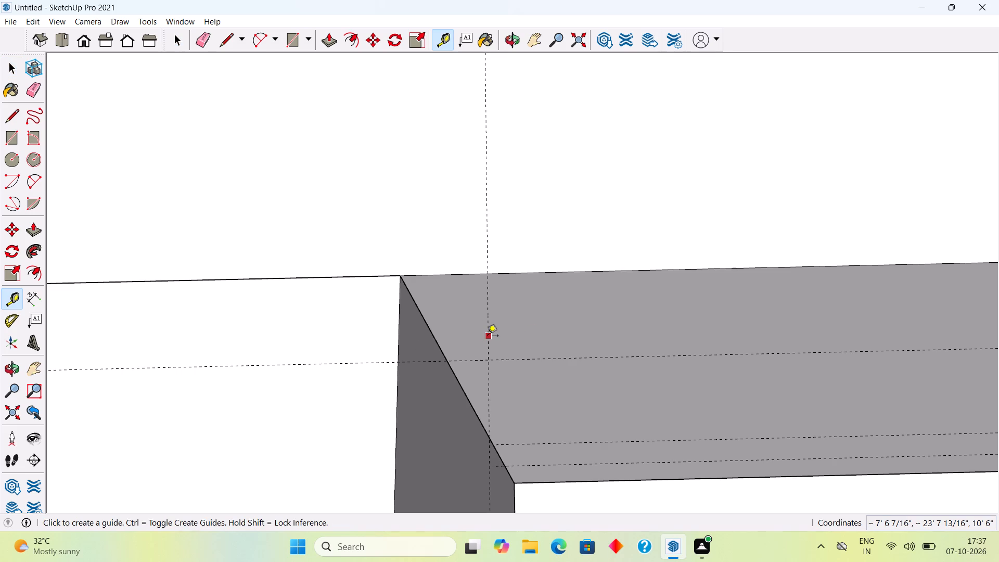
left_click(488, 337)
type("2\"")
key("Return")
key("space")
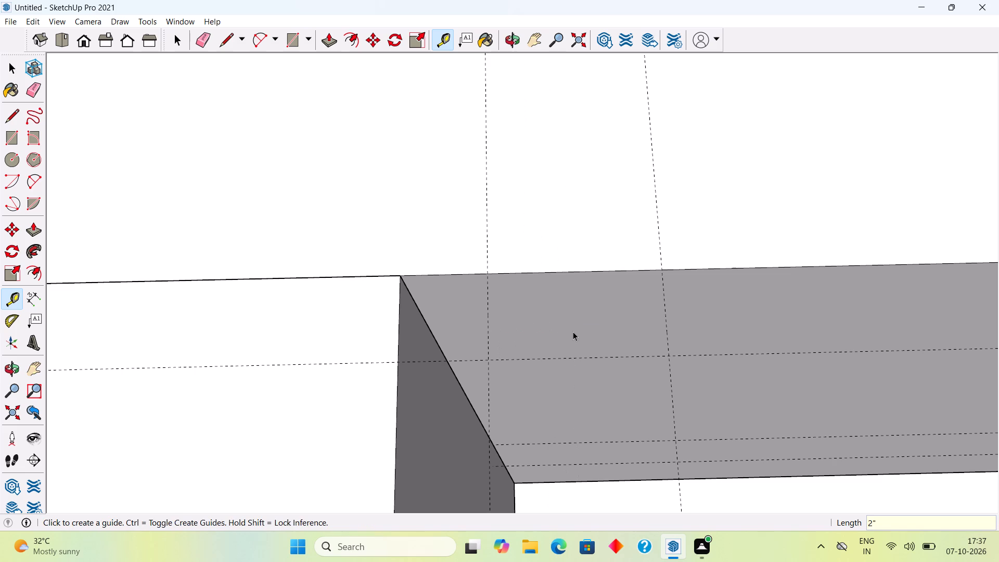
Draw a 2" by 1" rectangle between the guides at the back wall's inner top edge, near the side wall.
key("r")
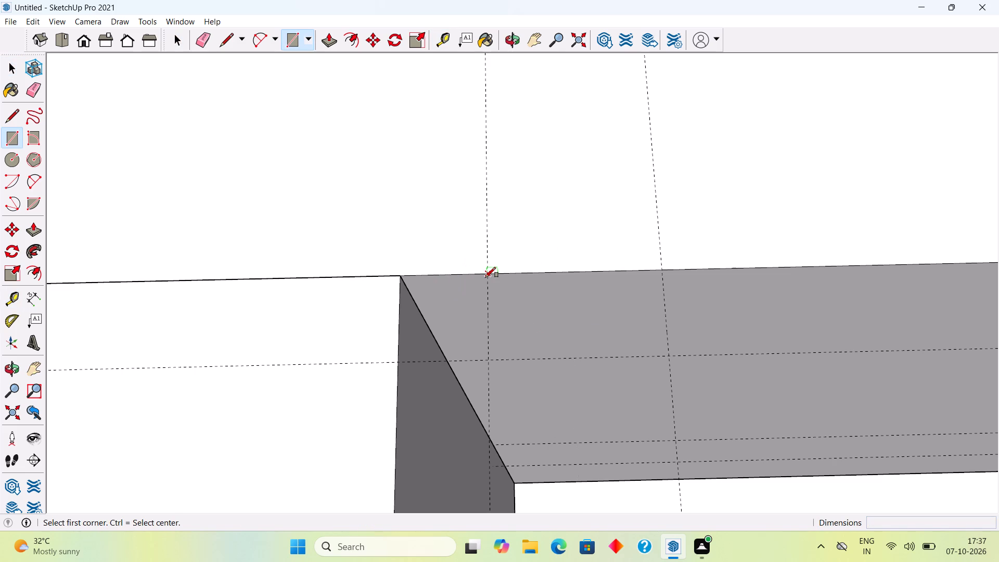
left_click(485, 277)
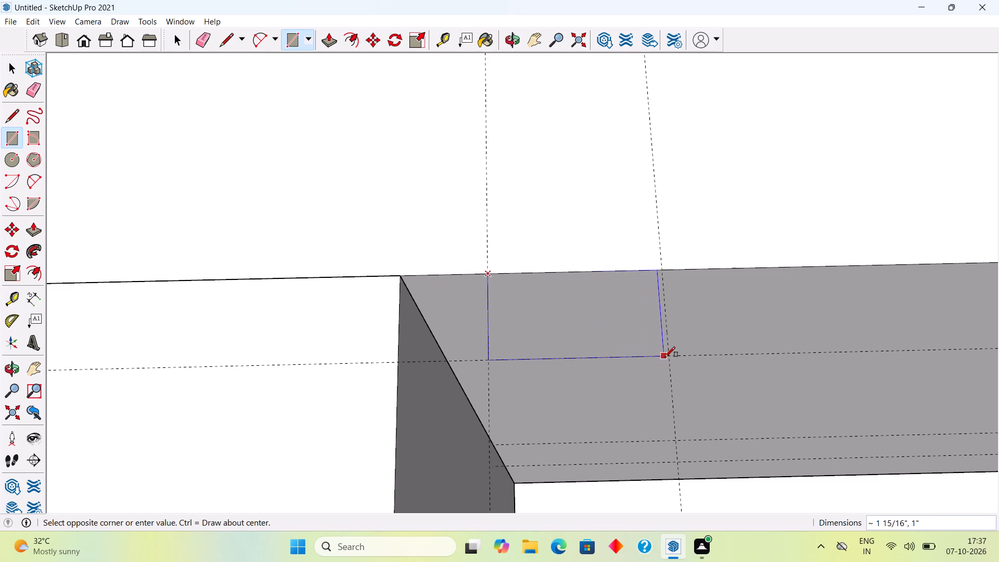
left_click(670, 359)
key("space")
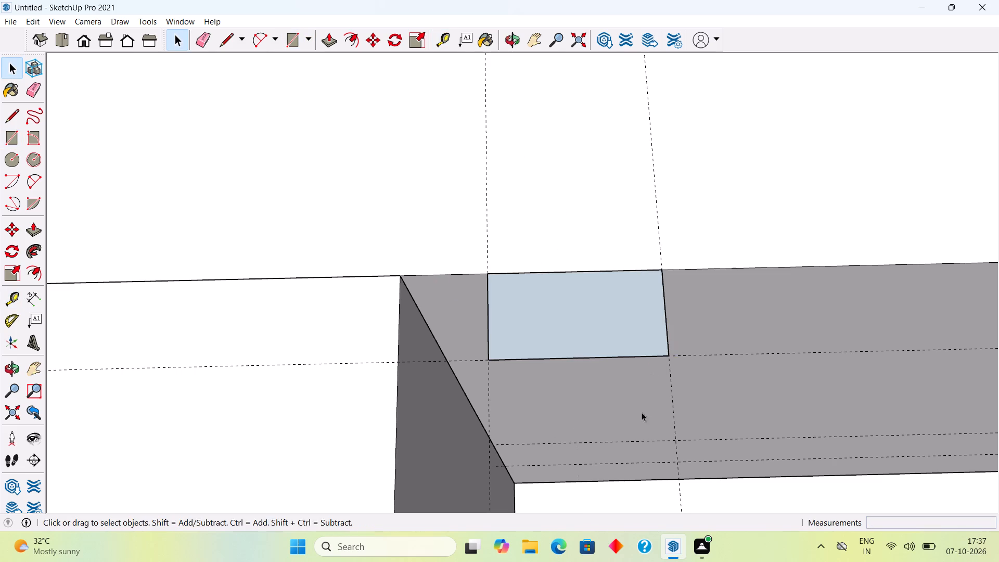
Push/Pull the small rectangle 10' down along the back wall to form a vertical strip.
middle_click_drag(623, 352, 603, 210)
scroll(603, 211, "down", 13)
middle_click_drag(593, 419, 561, 177)
middle_click_drag(580, 263, 601, 140)
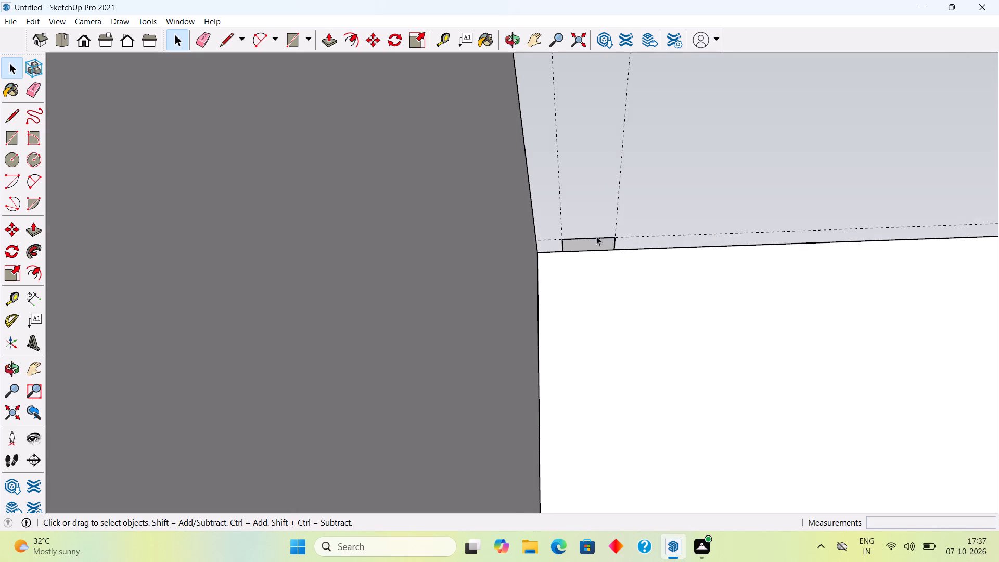
scroll(582, 249, "up", 3)
left_click(584, 244)
key("p")
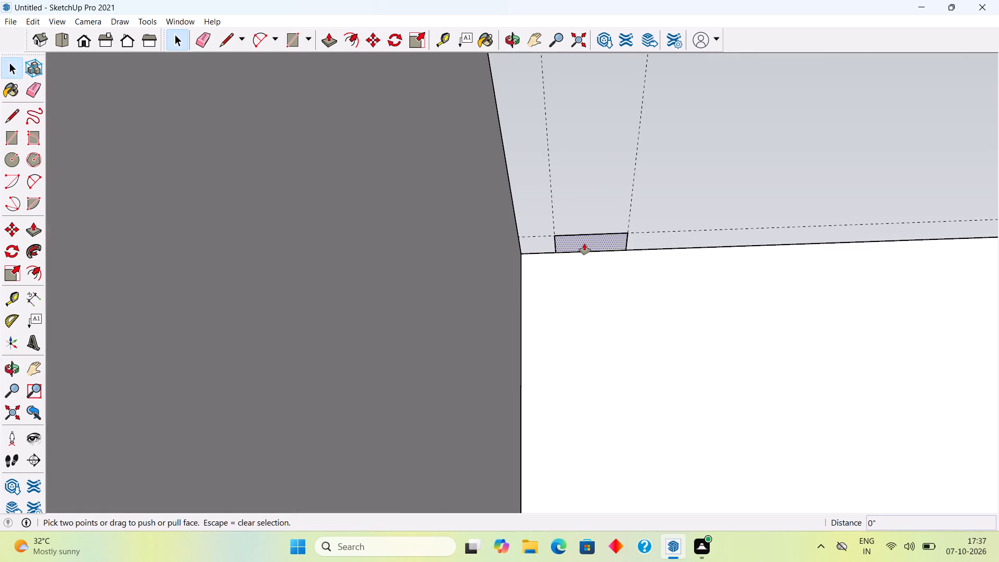
left_click(584, 244)
type("10'")
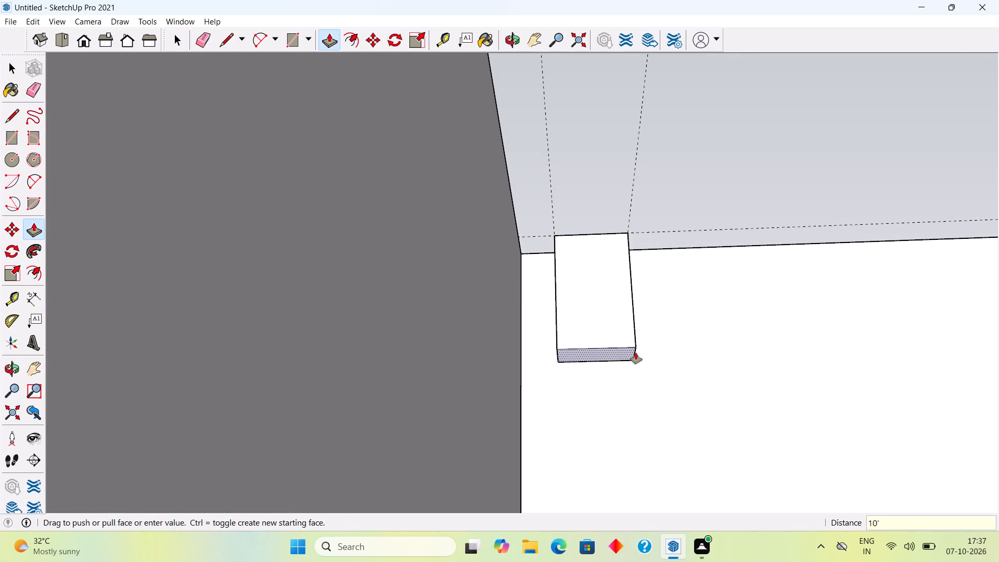
key("Return")
key("space")
scroll(624, 389, "down", 9)
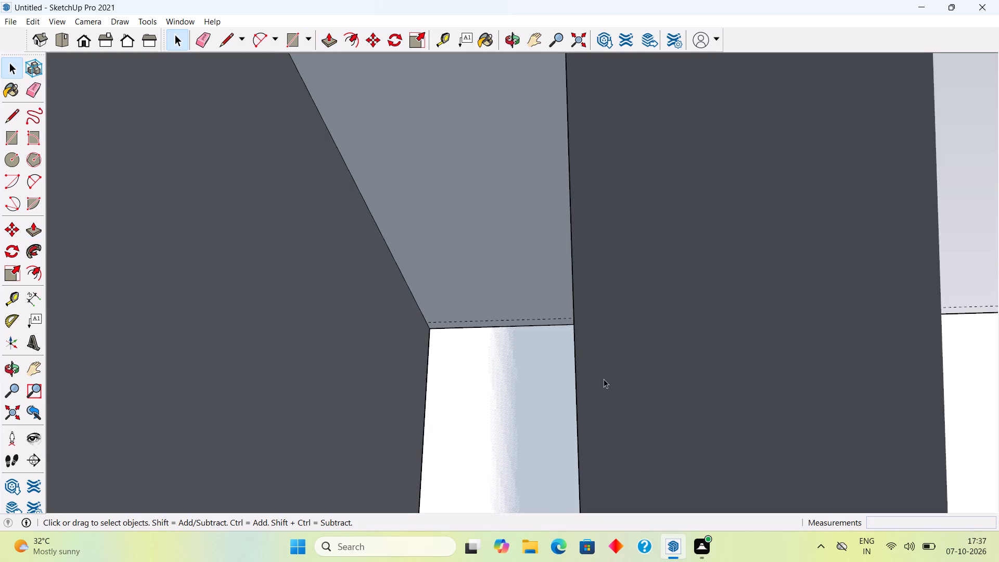
scroll(604, 379, "down", 4)
left_click(17, 407)
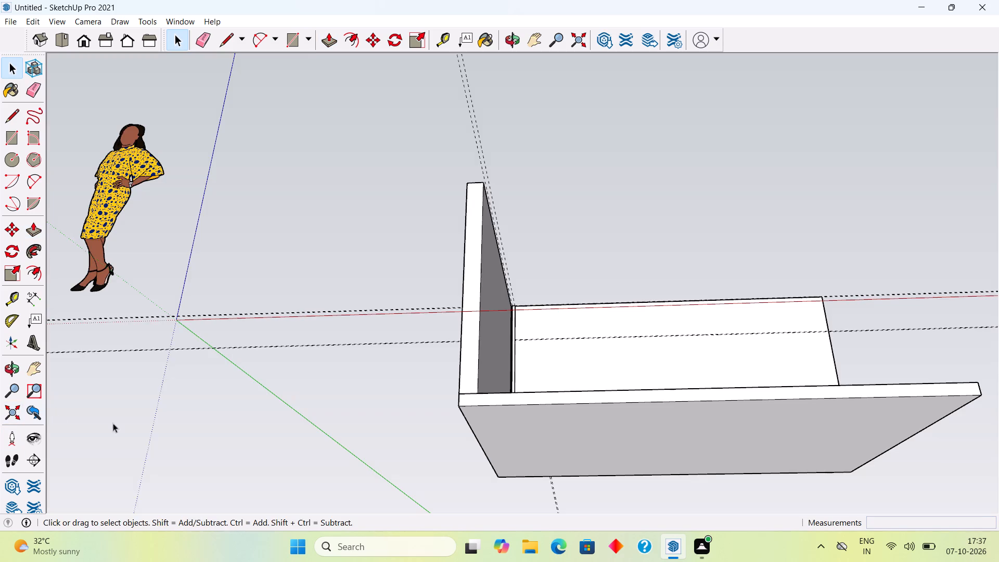
Select the whole vertical strip in the wall corner and make it a group.
middle_click_drag(600, 318, 617, 500)
scroll(511, 287, "up", 3)
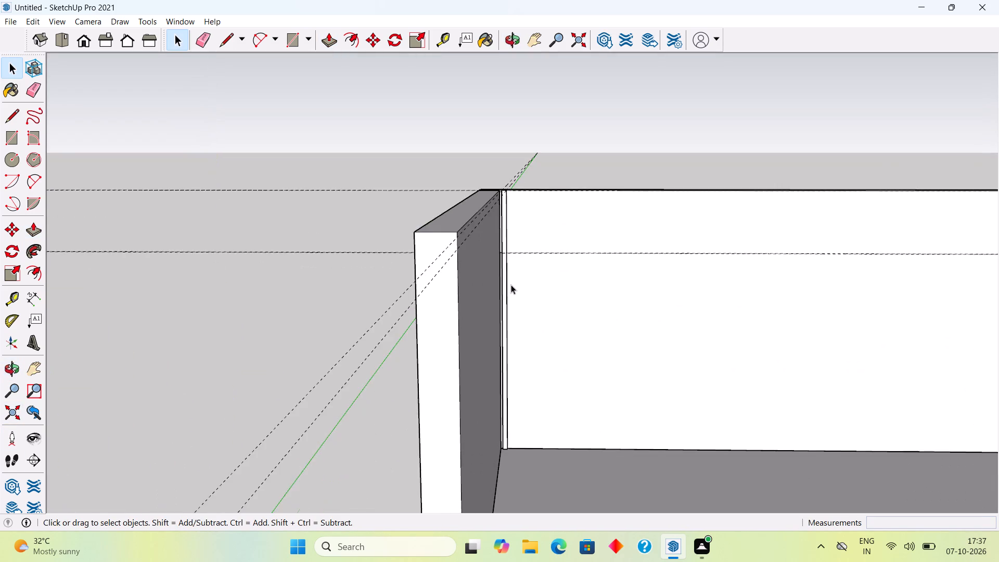
scroll(511, 285, "up", 7)
triple_click(507, 258)
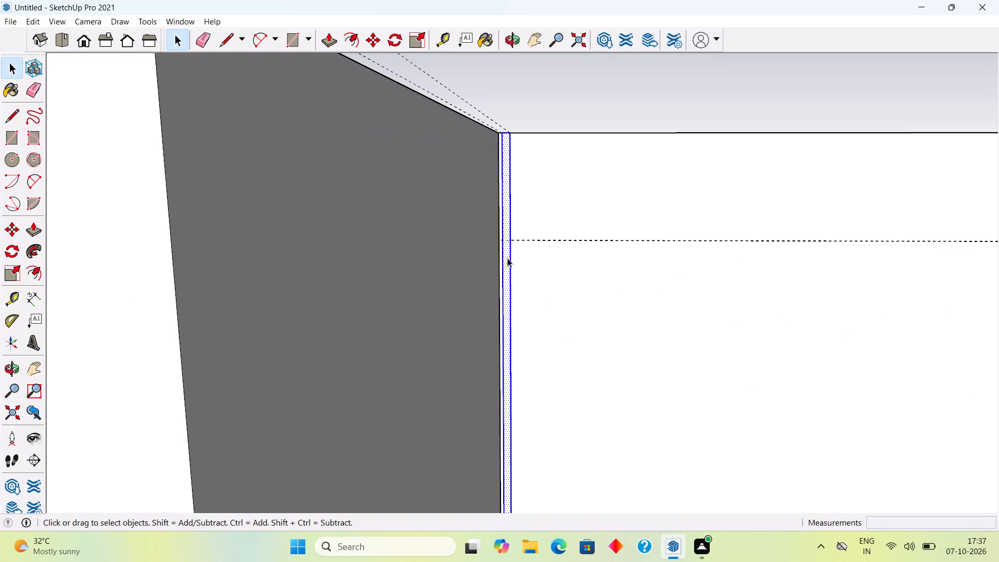
right_click(507, 258)
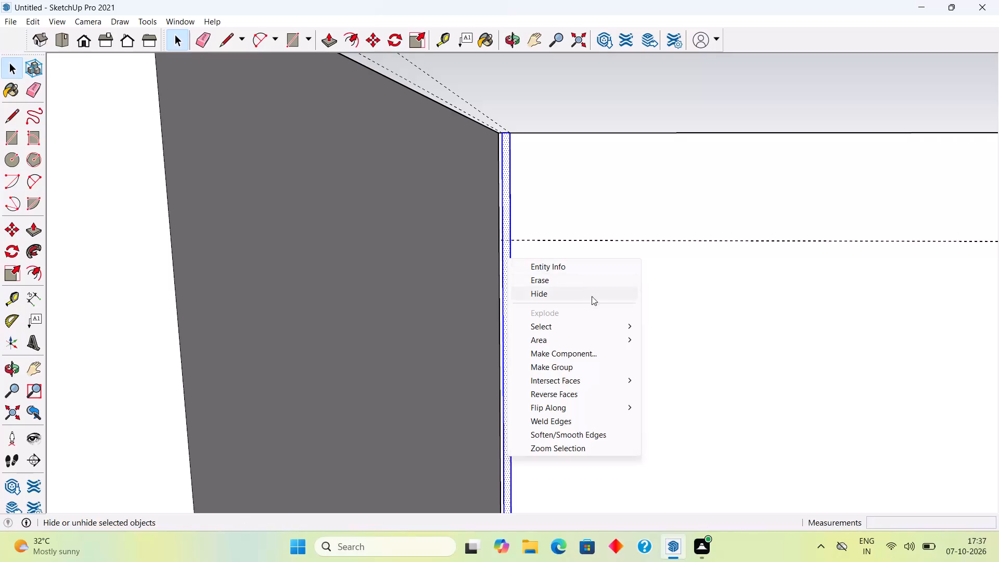
left_click(619, 368)
Place a guide 1' below the back wall's inner top edge, using the Tape Measure.
middle_click_drag(517, 132, 481, 183)
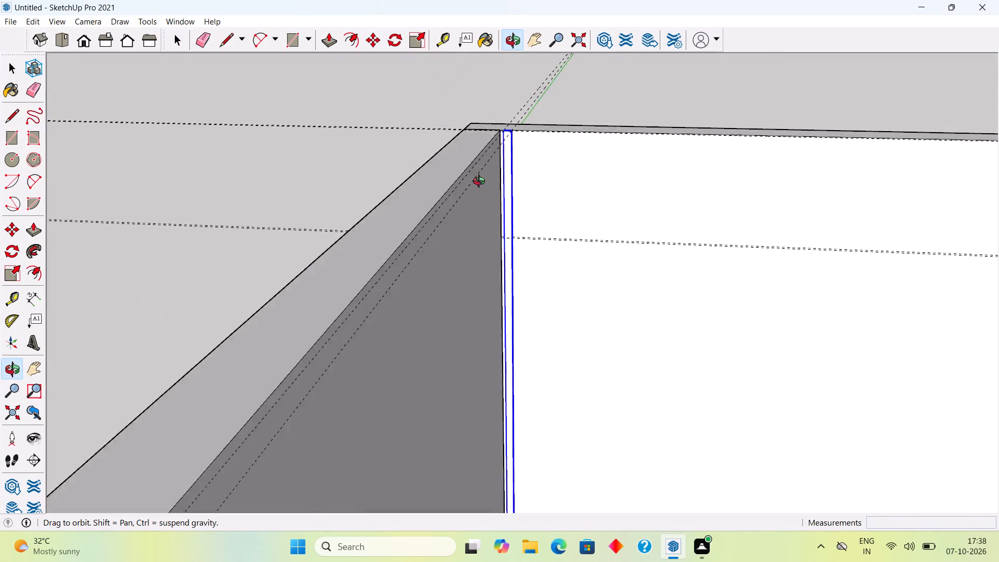
middle_click_drag(481, 183, 476, 178)
scroll(635, 119, "up", 4)
scroll(665, 159, "up", 2)
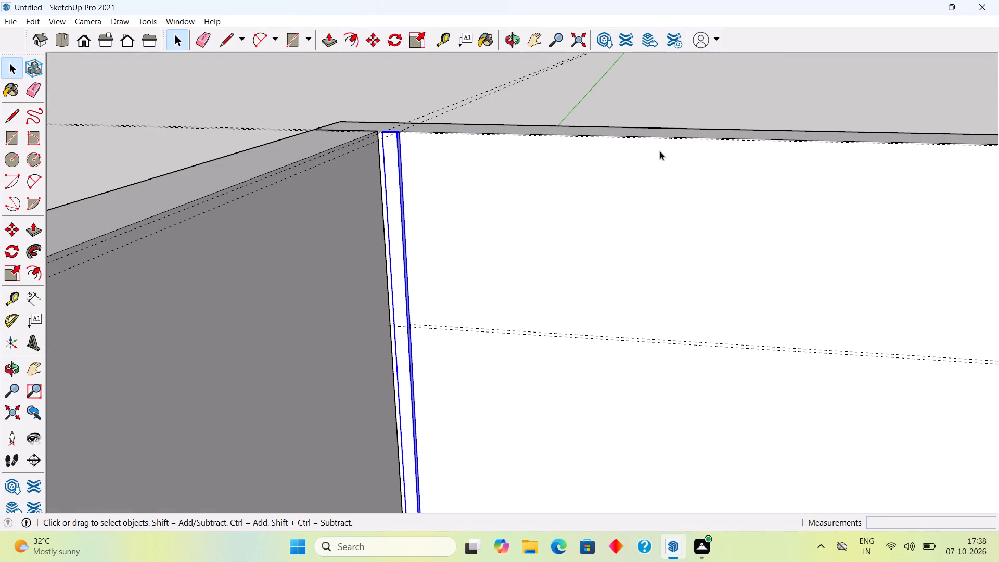
key("t")
left_click(648, 137)
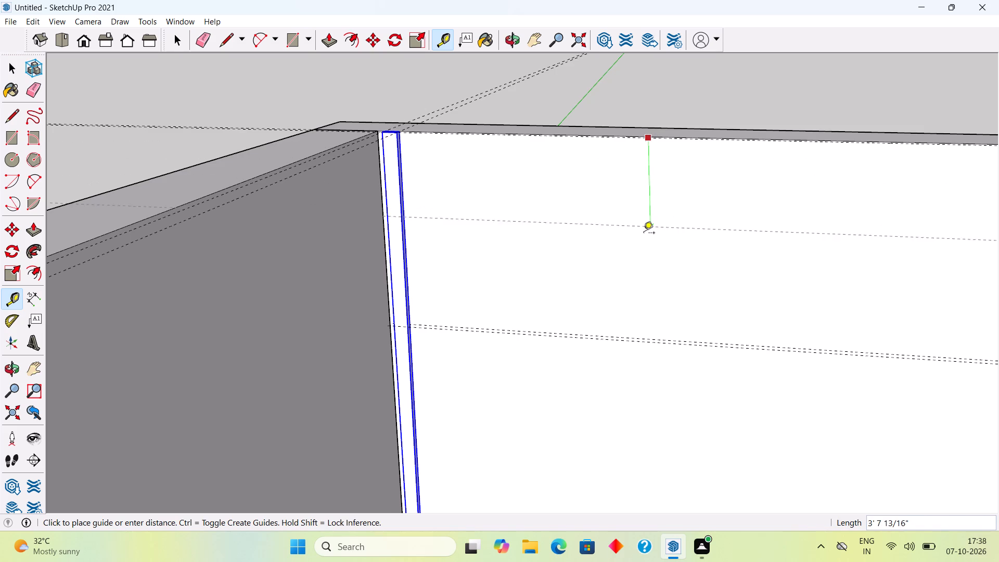
type("1'")
key("Return")
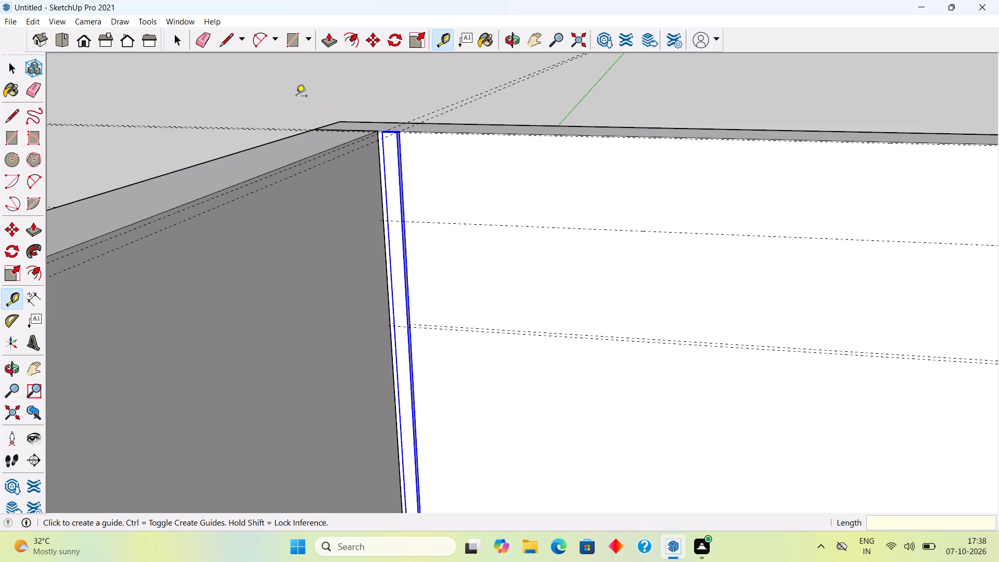
key("space")
Inside the strip's group, Push/Pull its top face down to the guide 1' below the wall's top edge.
middle_click_drag(442, 149, 440, 363)
scroll(343, 154, "up", 7)
scroll(416, 186, "up", 6)
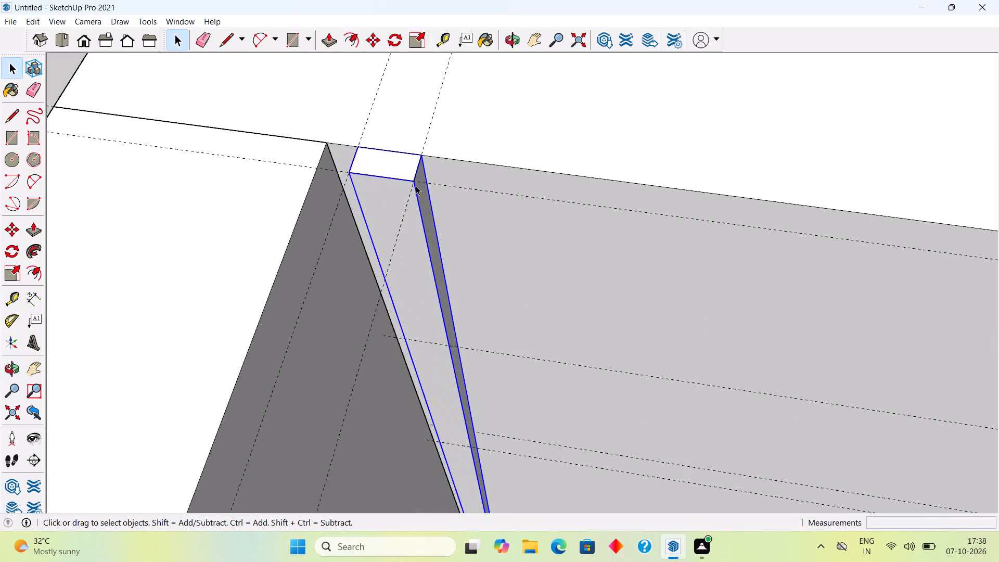
triple_click(401, 163)
key("p")
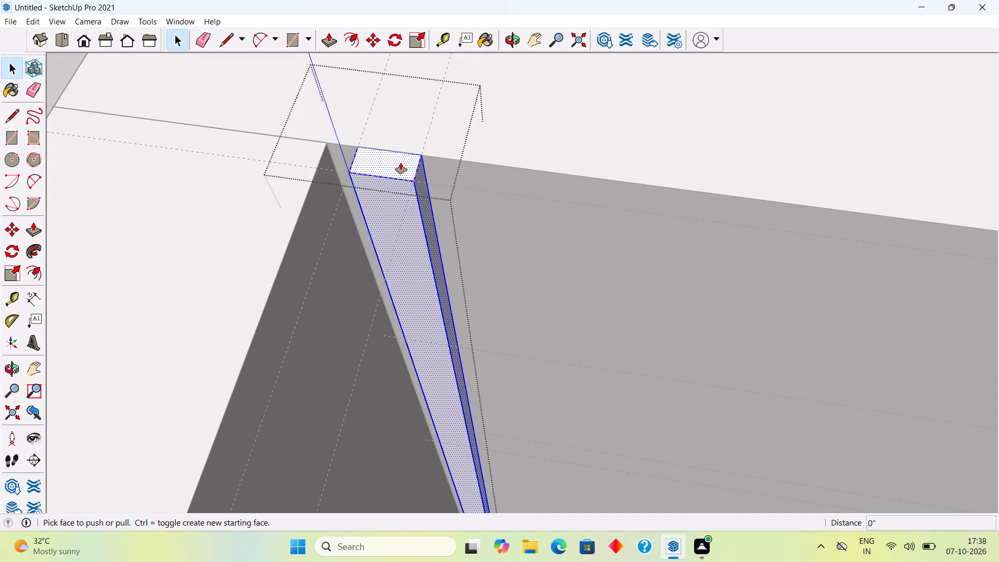
left_click(401, 163)
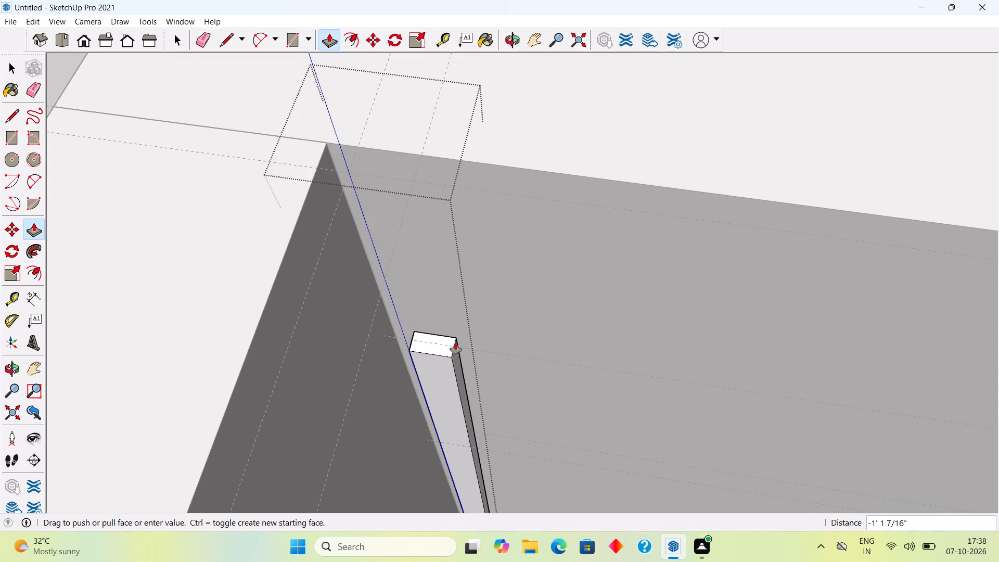
left_click(472, 349)
key("space")
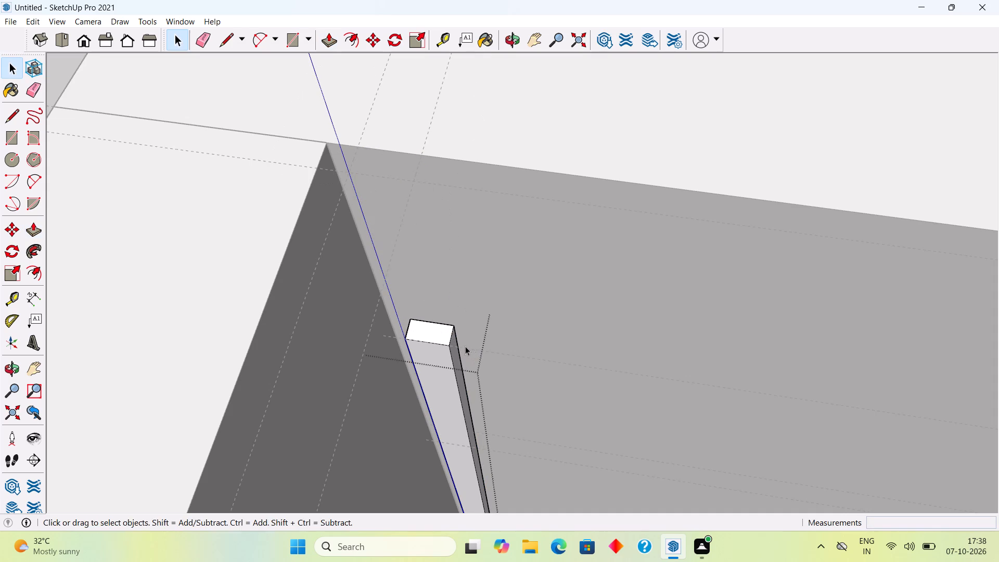
middle_click_drag(441, 360, 434, 210)
scroll(434, 210, "down", 19)
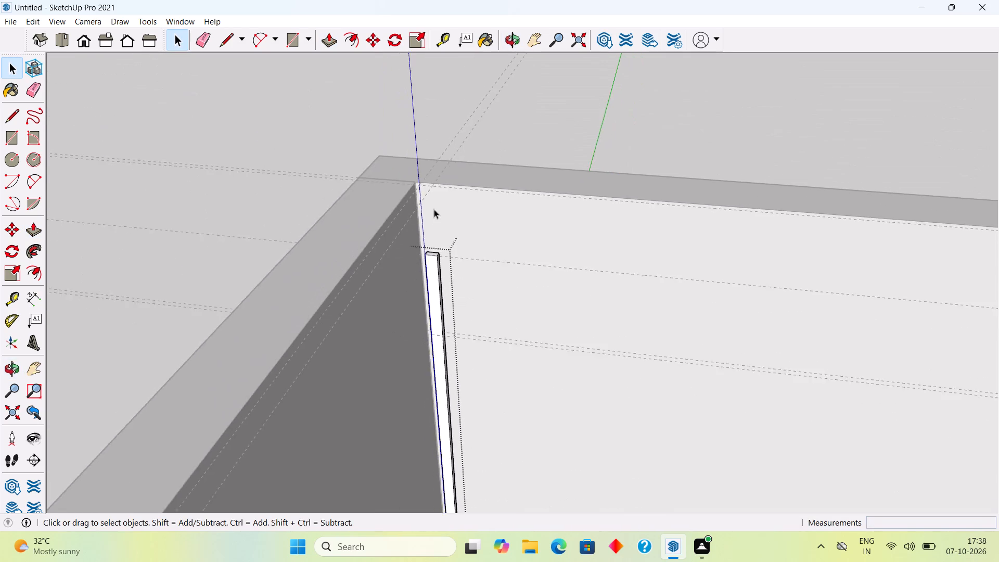
scroll(434, 209, "down", 4)
left_click(351, 111)
Copy the strip group 4" along the back wall and repeat it as an array of 50 copies.
scroll(451, 304, "down", 8)
middle_click_drag(534, 465, 532, 430)
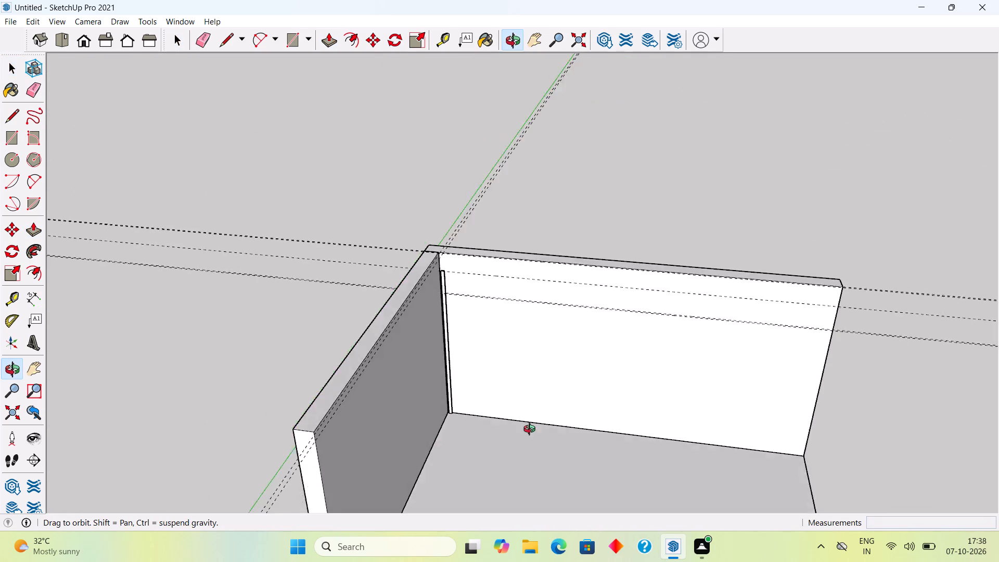
middle_click_drag(532, 430, 545, 350)
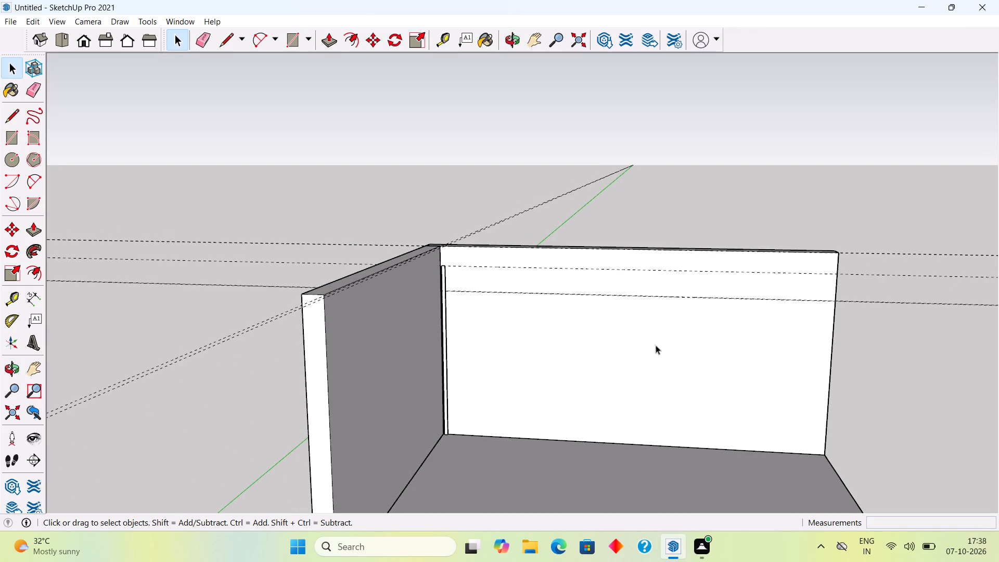
left_click(446, 350)
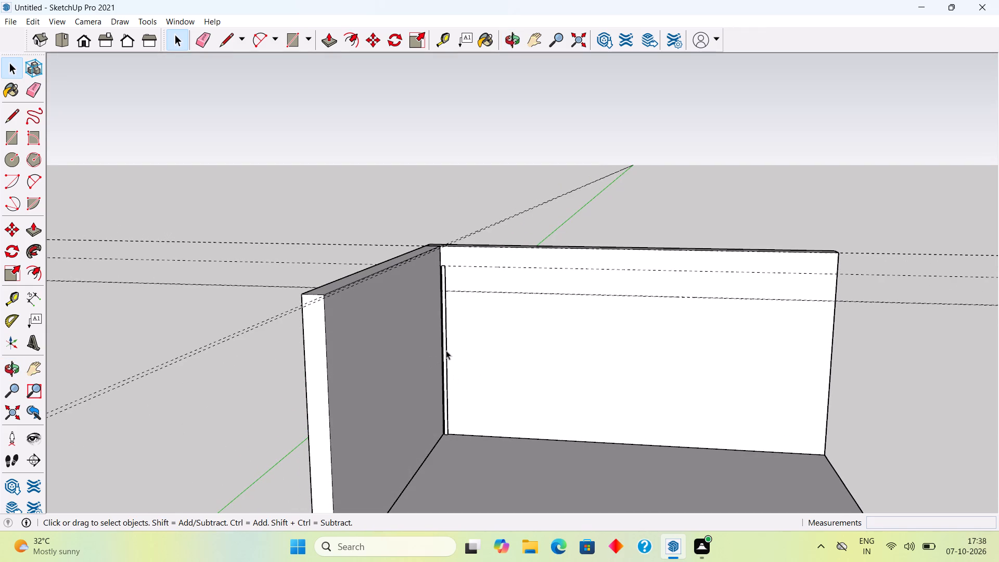
key("m")
left_click(446, 350)
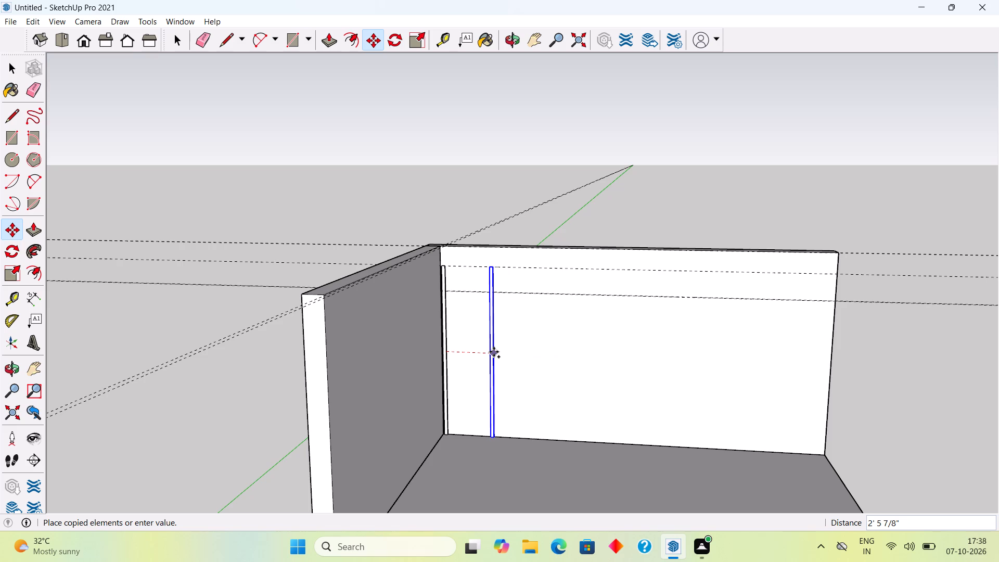
key("4")
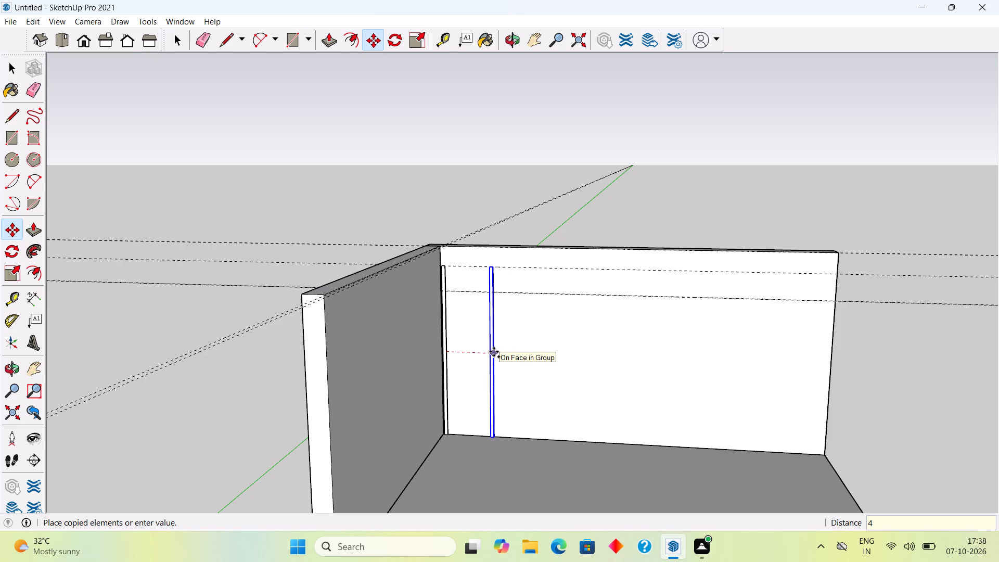
key("shift+quotedbl")
key("Return")
key("x")
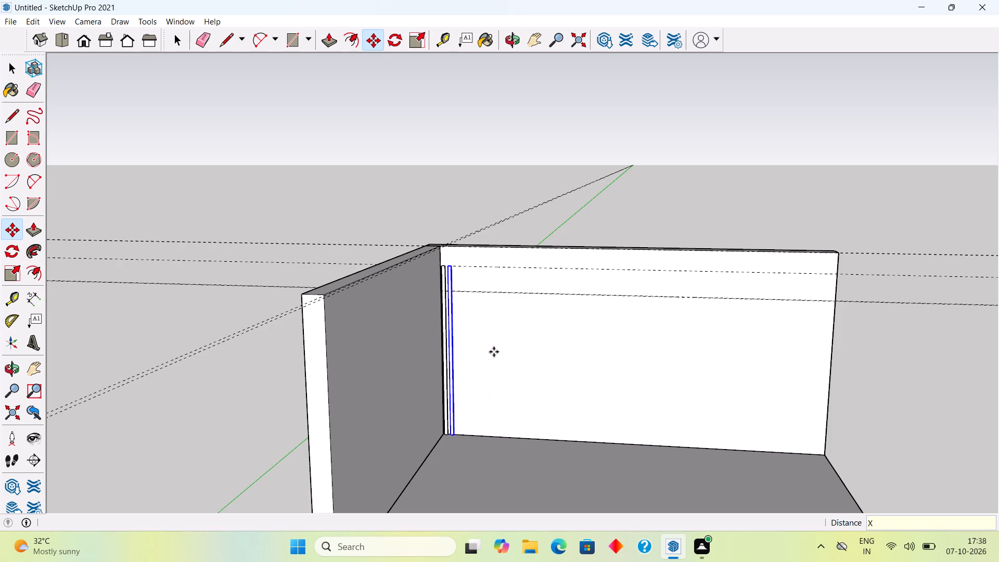
type("50")
key("Return")
key("space")
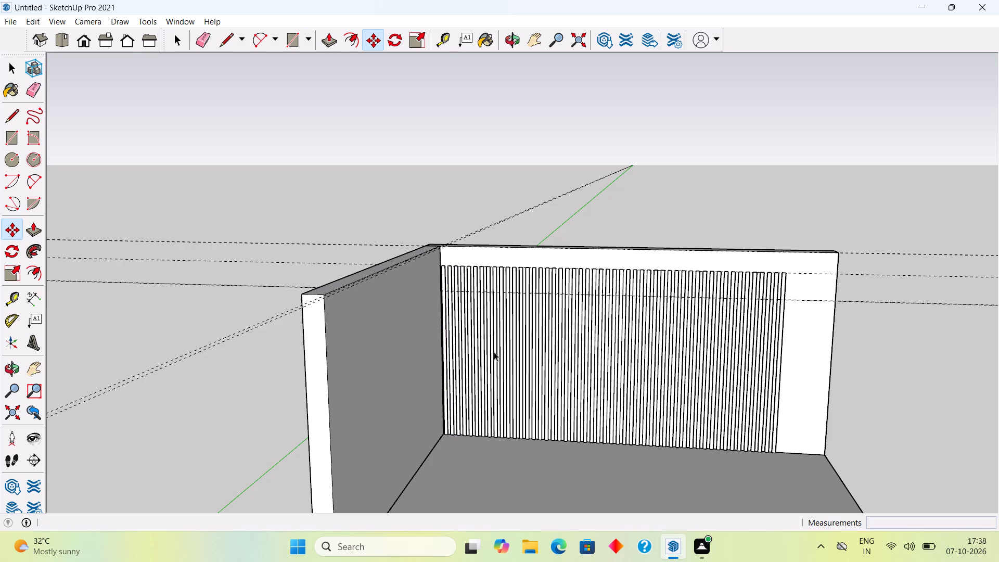
key("space")
scroll(494, 343, "up", 2)
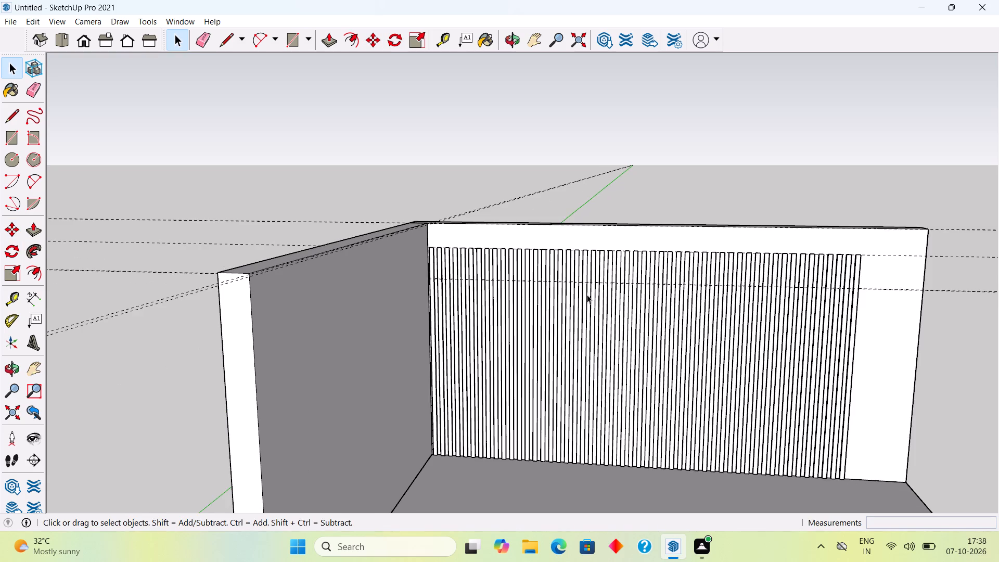
middle_click_drag(602, 301, 594, 386)
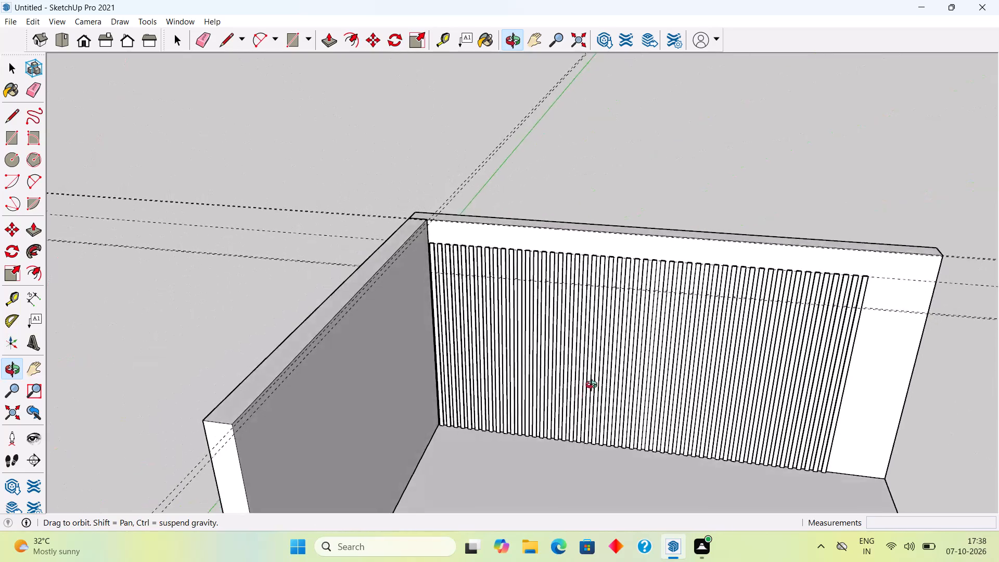
middle_click_drag(594, 386, 615, 349)
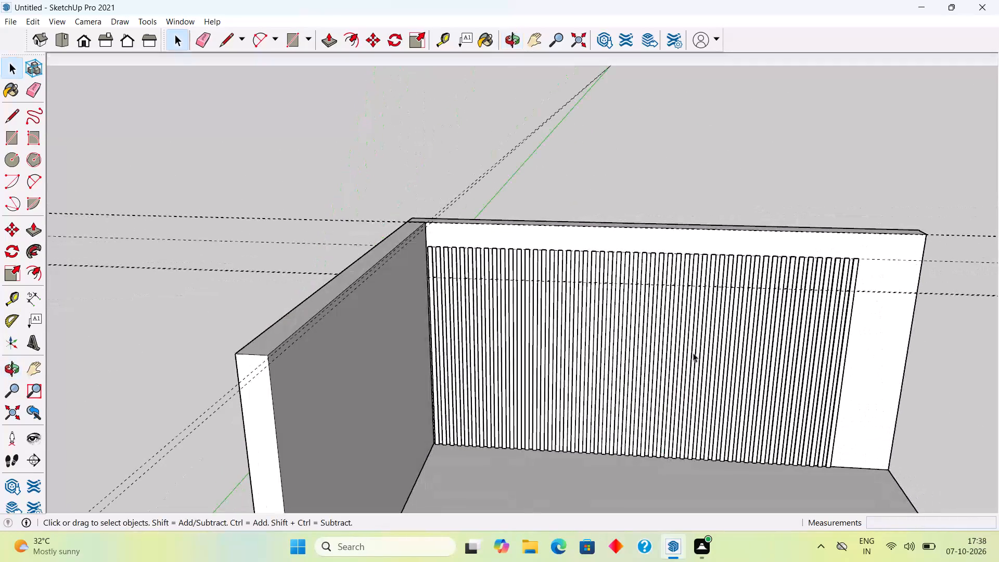
Delete all construction guides from the model.
left_click(23, 18)
left_click(77, 135)
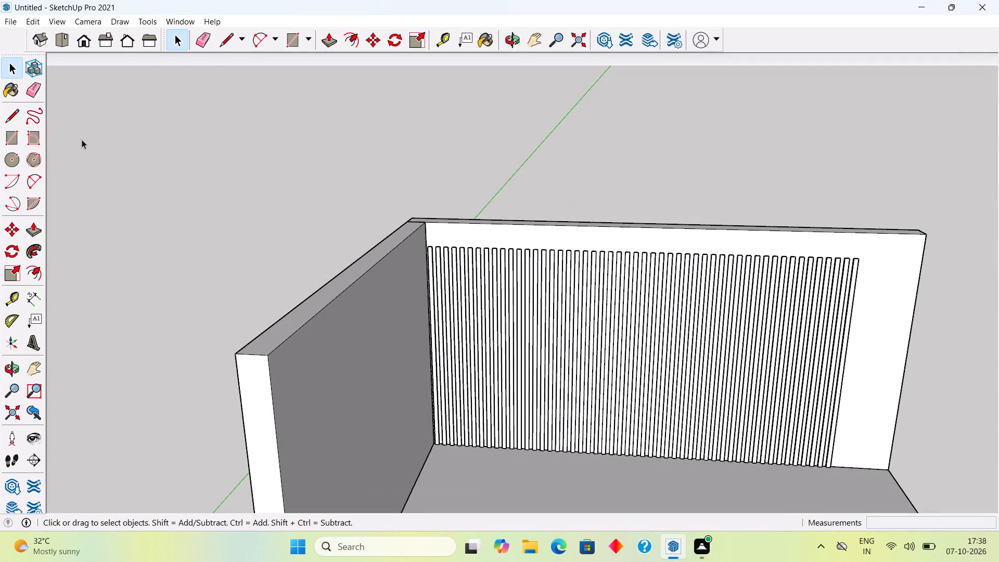
Unhide all hidden objects to bring back the wall unit in front of the fluted strips.
middle_click_drag(374, 338, 504, 291)
left_click(34, 21)
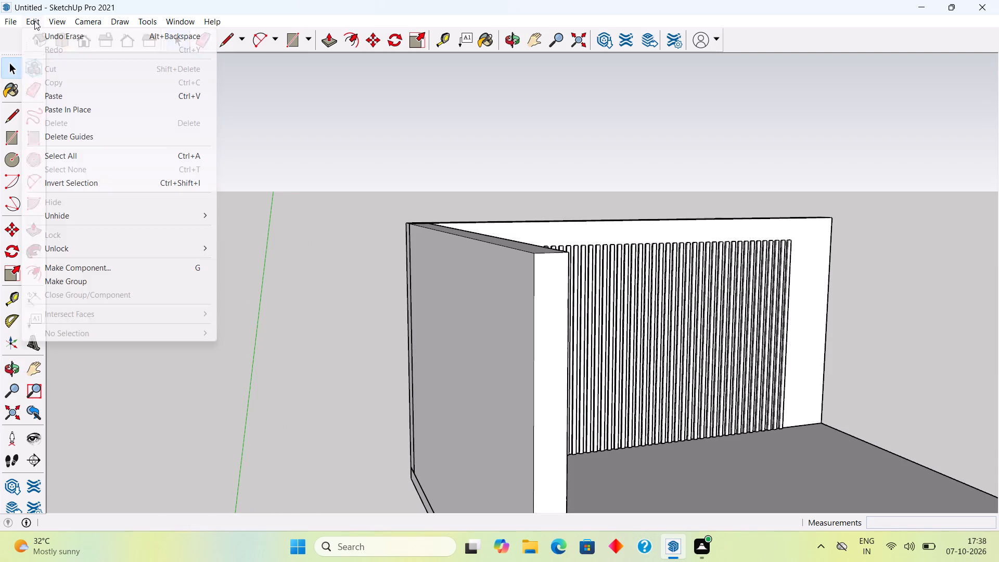
left_click(88, 213)
left_click(240, 245)
Examine the wall unit against the fluted back wall from above, from the front and close up.
middle_click_drag(605, 317, 427, 449)
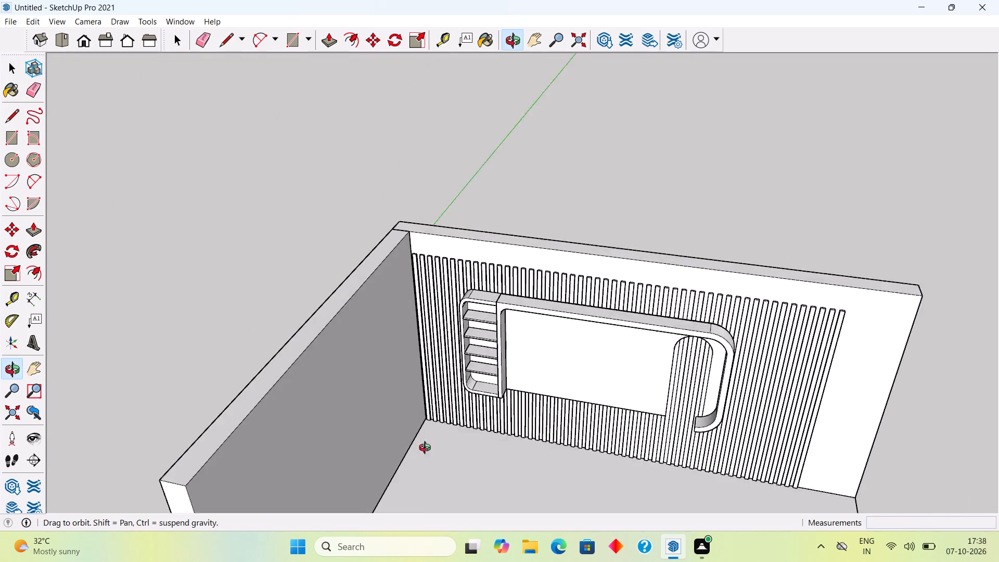
middle_click_drag(427, 449, 399, 508)
middle_click_drag(528, 305, 565, 514)
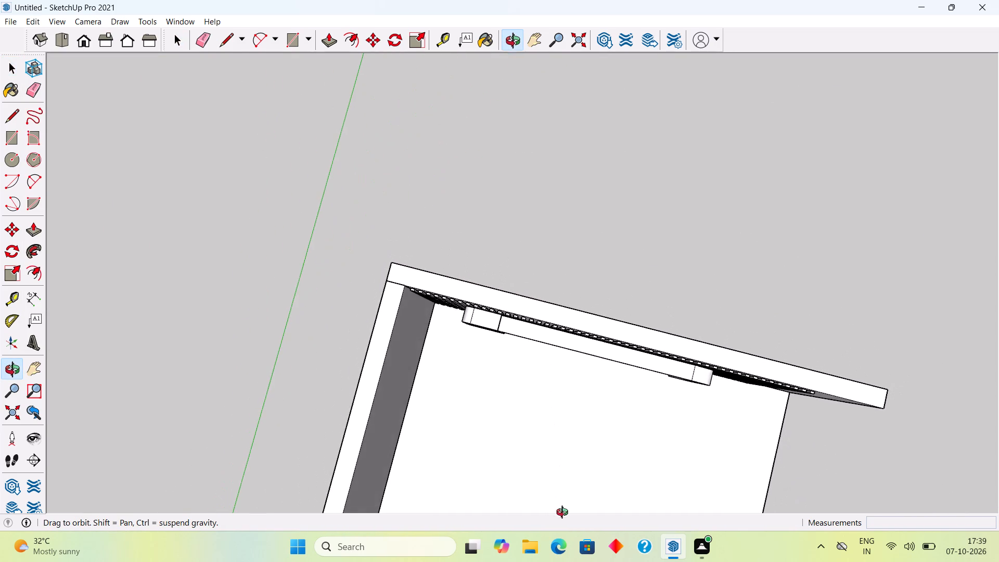
middle_click_drag(565, 514, 620, 112)
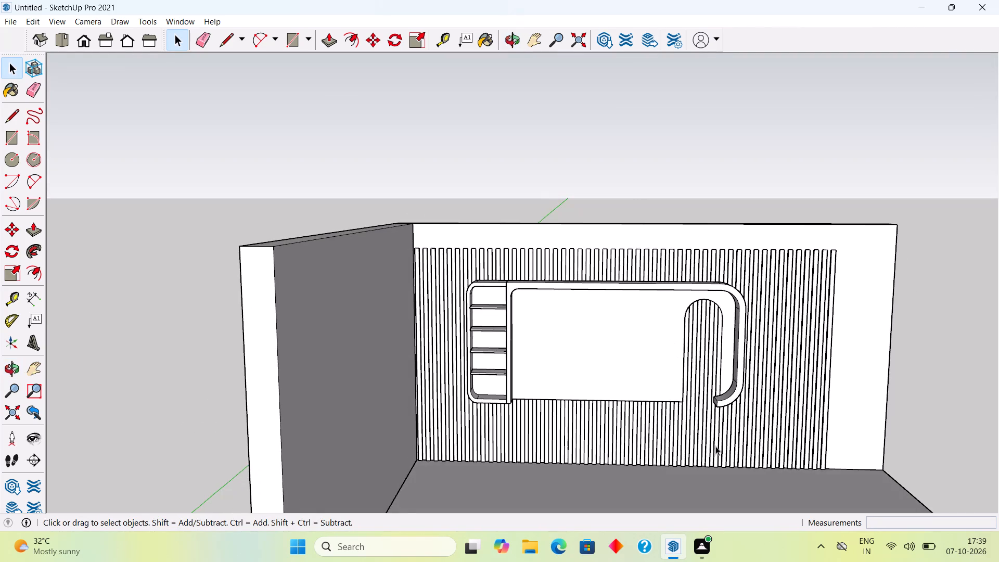
scroll(715, 446, "up", 3)
scroll(715, 446, "down", 4)
scroll(729, 488, "up", 3)
middle_click_drag(732, 450, 707, 352)
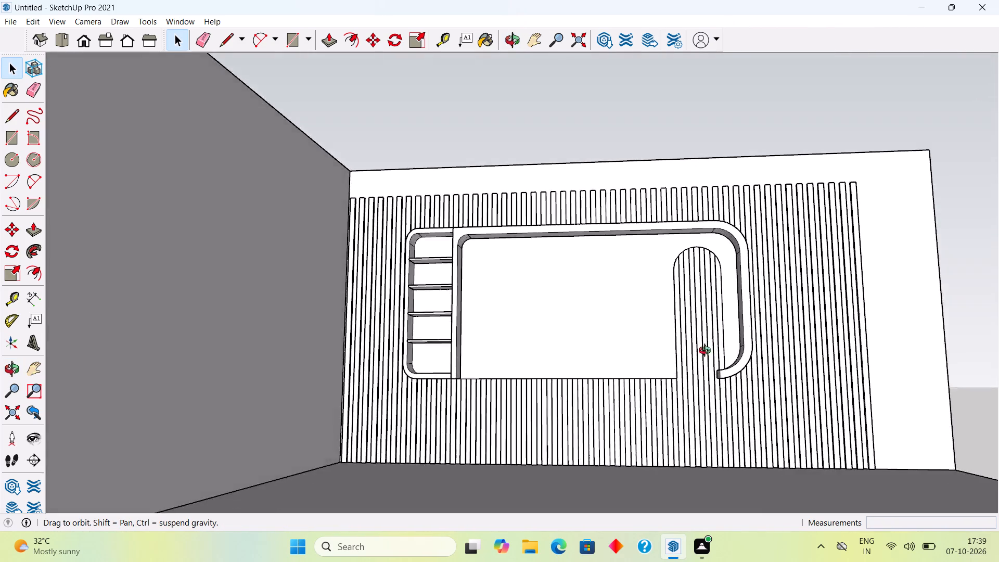
middle_click_drag(707, 352, 744, 421)
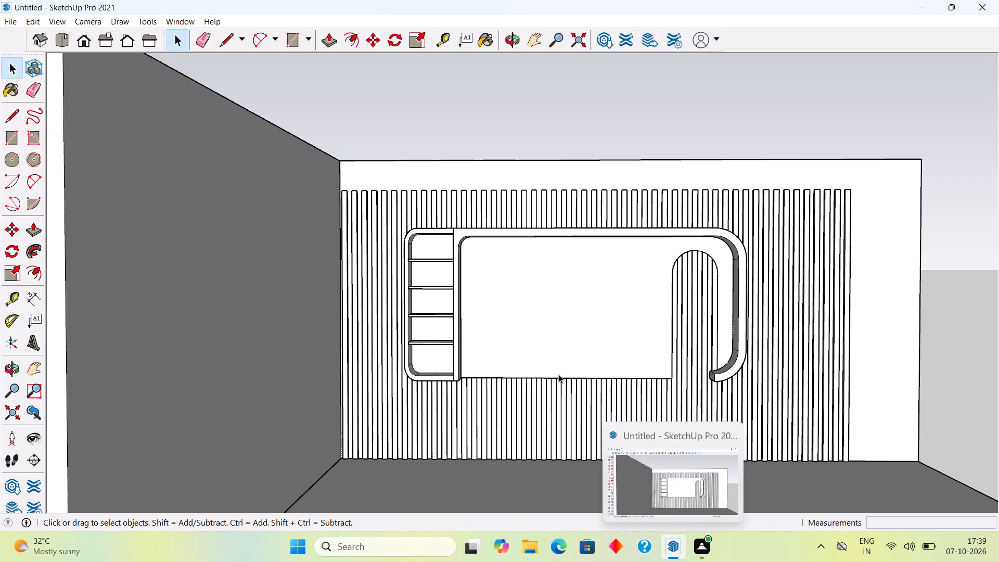
scroll(557, 373, "down", 3)
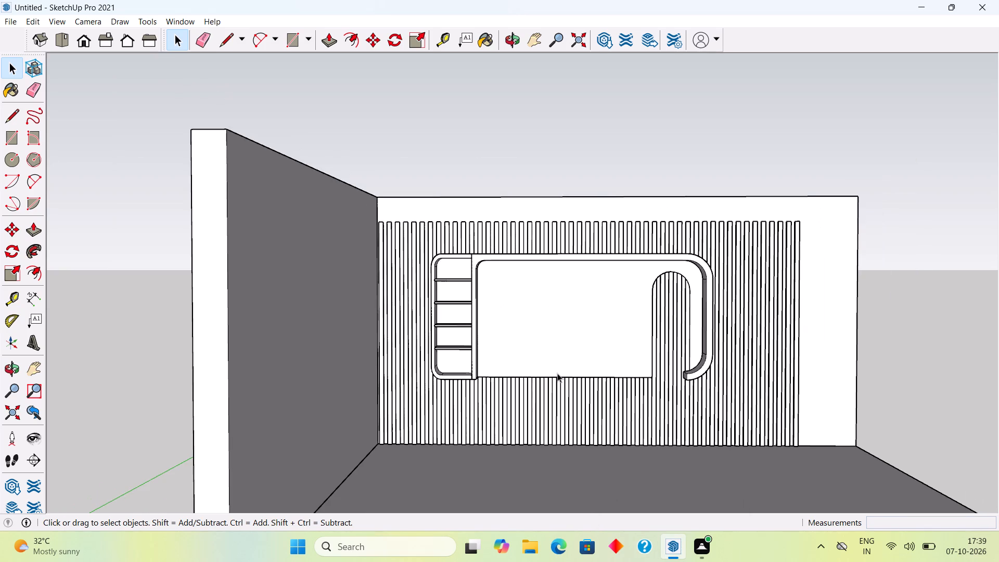
scroll(557, 373, "down", 2)
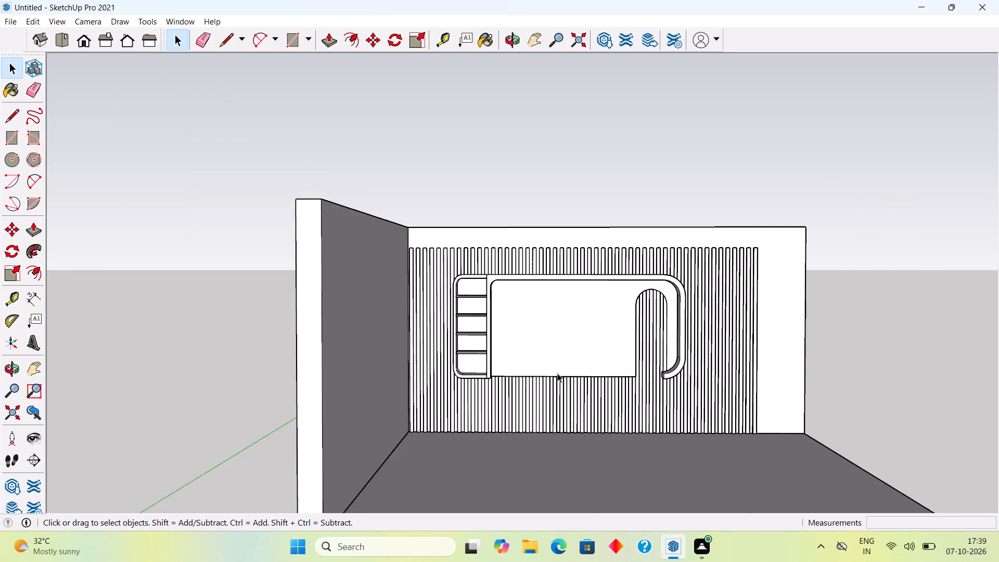
scroll(557, 373, "down", 1)
middle_click_drag(558, 382, 577, 448)
scroll(737, 363, "up", 4)
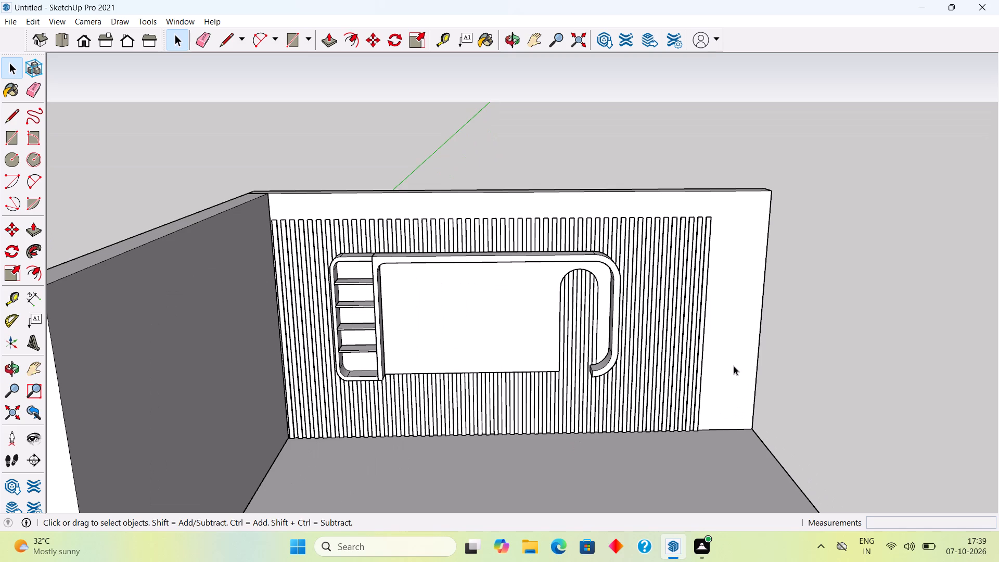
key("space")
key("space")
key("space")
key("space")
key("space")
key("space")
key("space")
Inside the shelf unit's rounded frame group, Push/Pull the frame's front face 1" outward, and close the group.
scroll(444, 321, "up", 5)
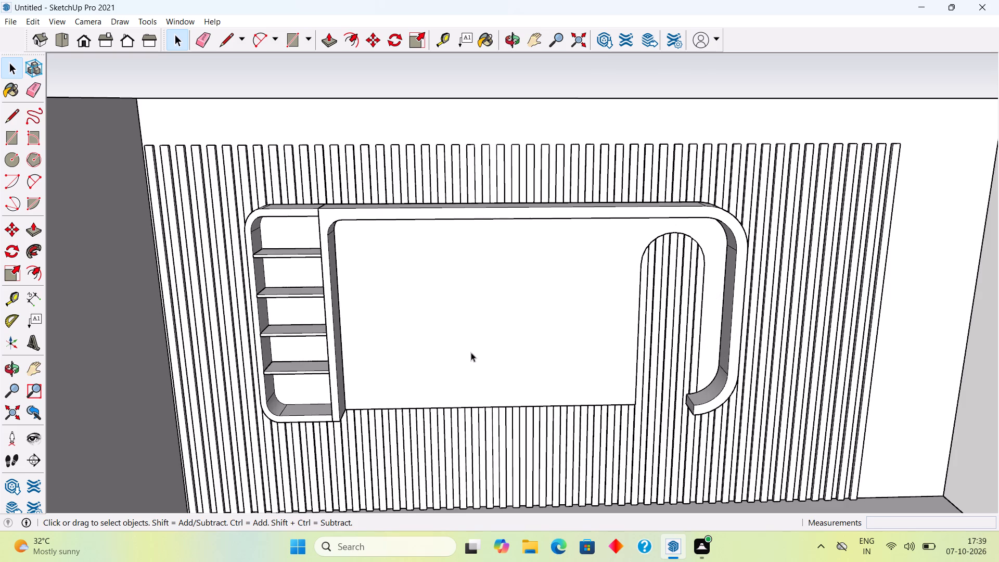
middle_click_drag(462, 349, 340, 412)
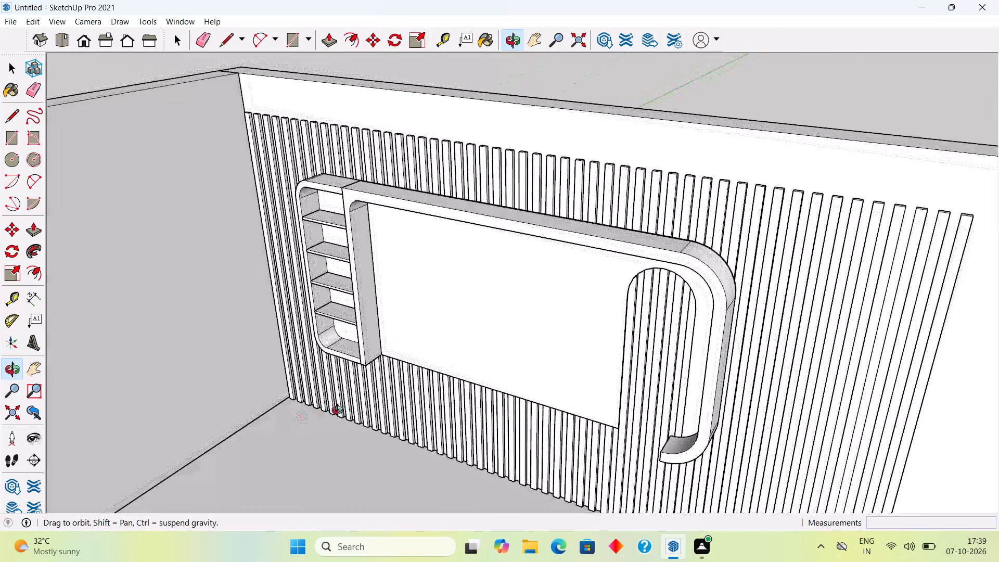
middle_click_drag(340, 412, 620, 394)
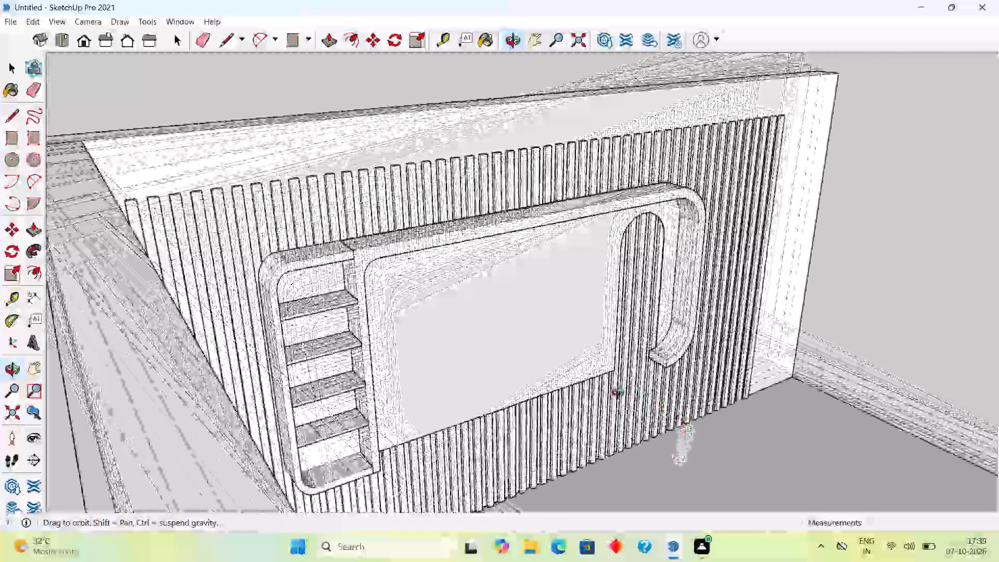
middle_click_drag(620, 394, 502, 447)
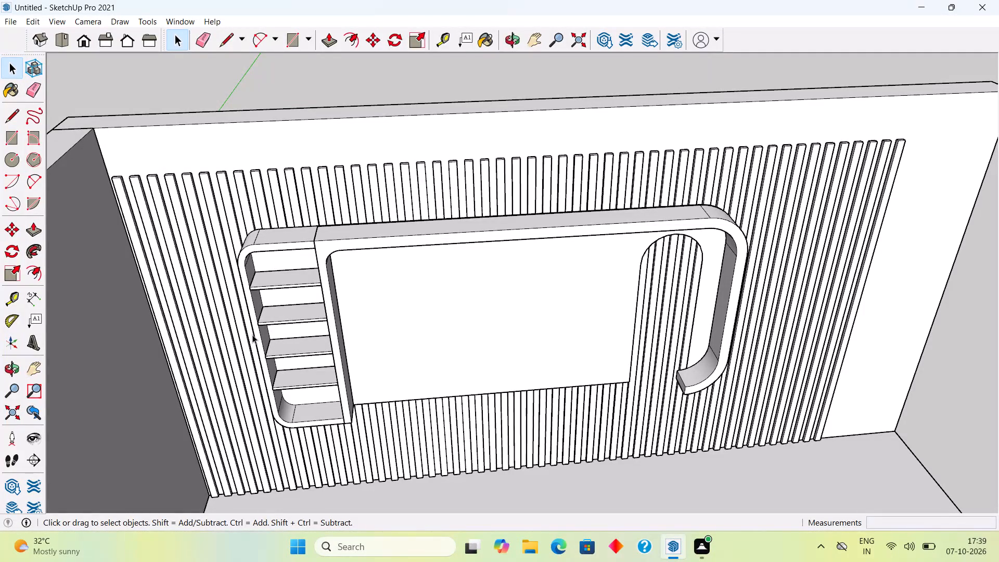
middle_click_drag(268, 320, 317, 245)
middle_click_drag(306, 352, 351, 317)
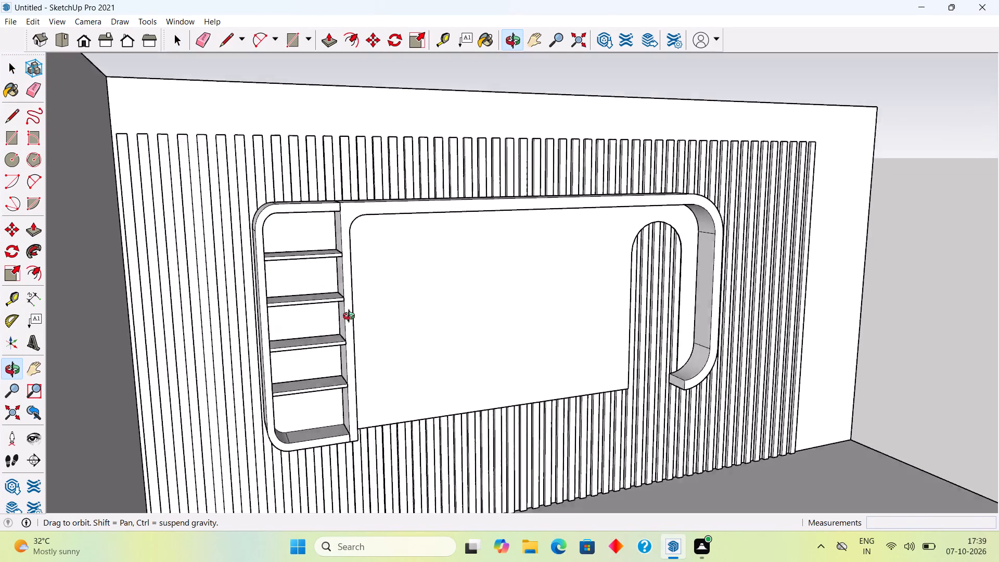
middle_click_drag(351, 317, 334, 318)
scroll(328, 398, "up", 4)
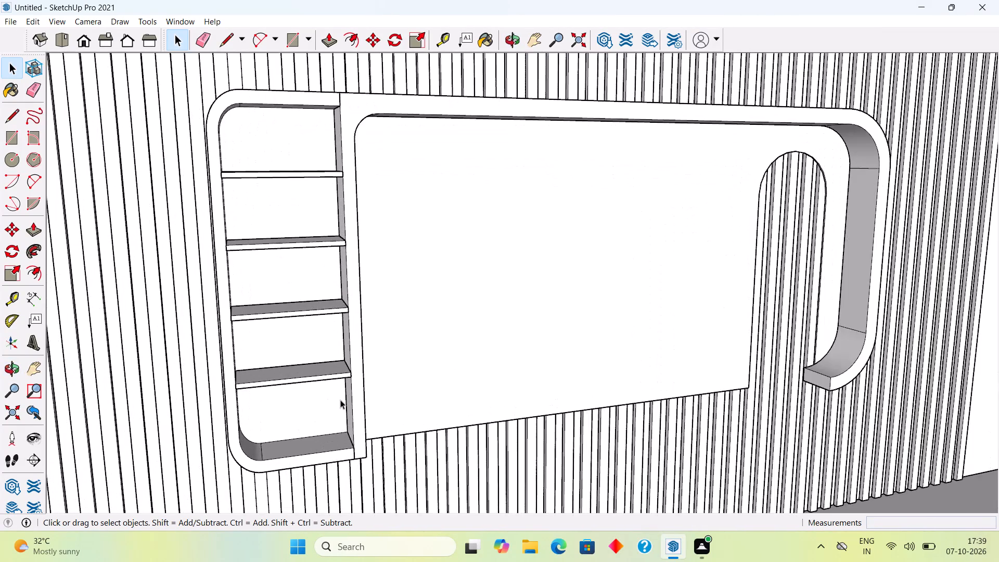
middle_click_drag(351, 427, 385, 452)
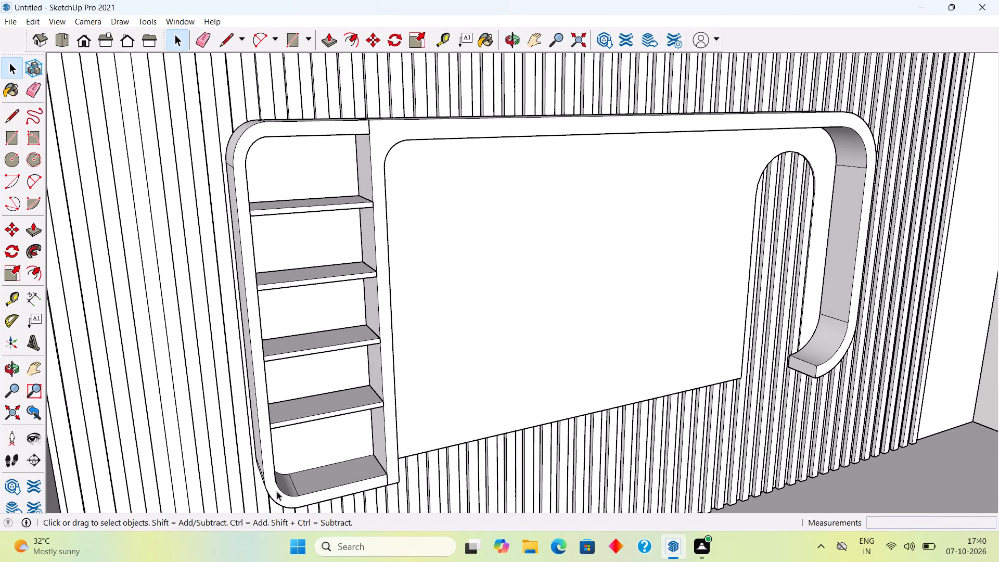
triple_click(277, 491)
left_click(277, 491)
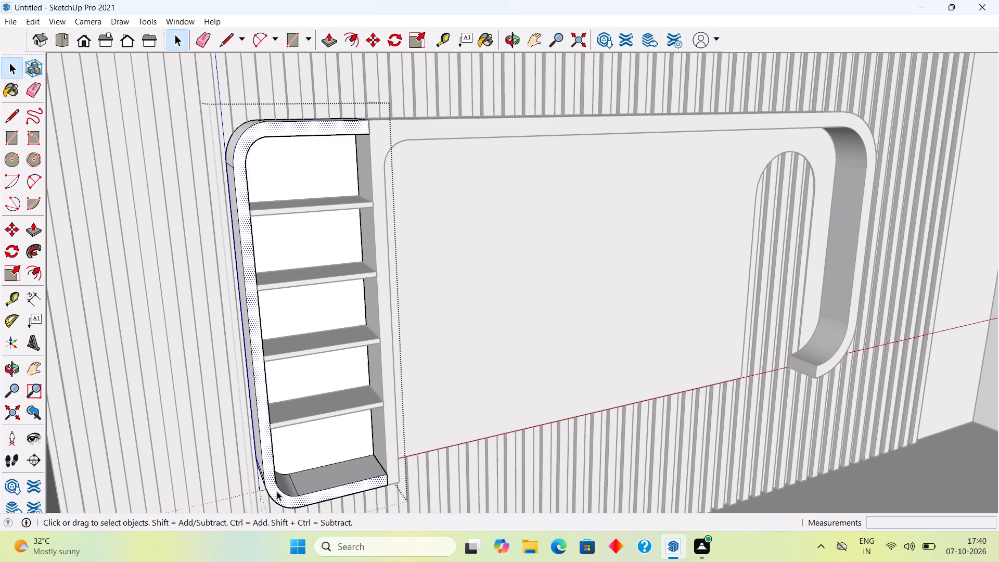
key("p")
left_click(277, 491)
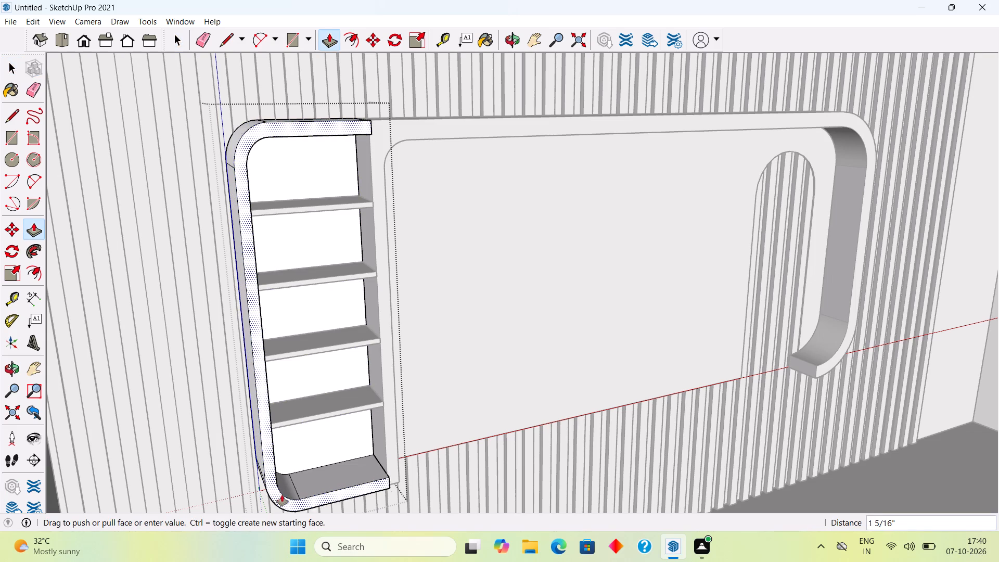
key("1")
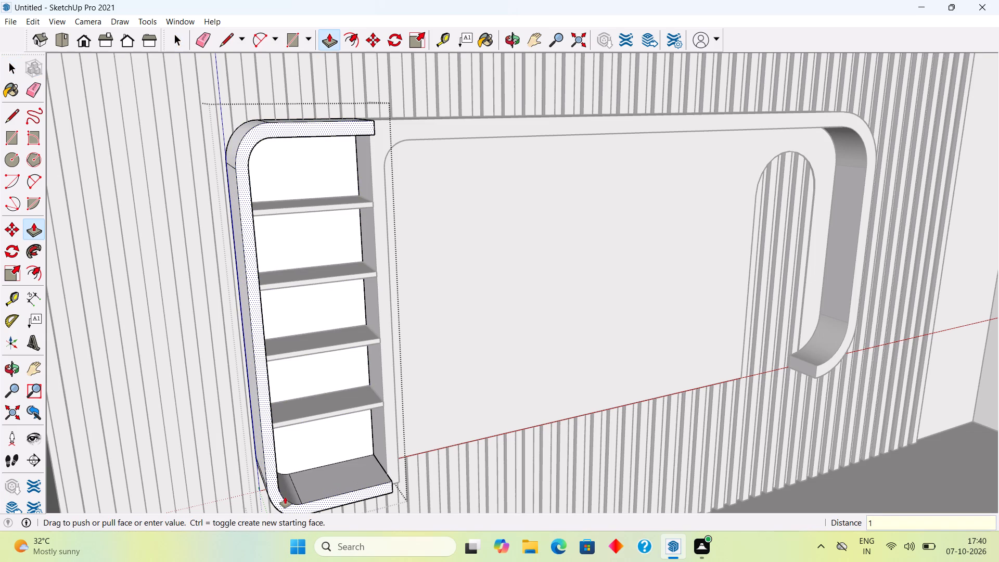
key("shift+quotedbl")
key("Return")
key("v")
middle_click_drag(320, 450, 222, 433)
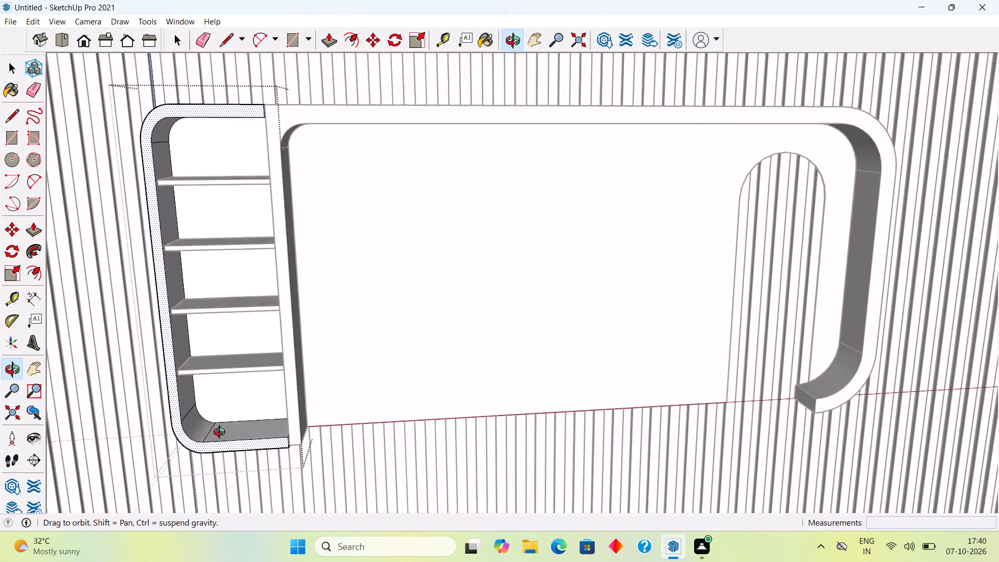
middle_click_drag(222, 433, 196, 474)
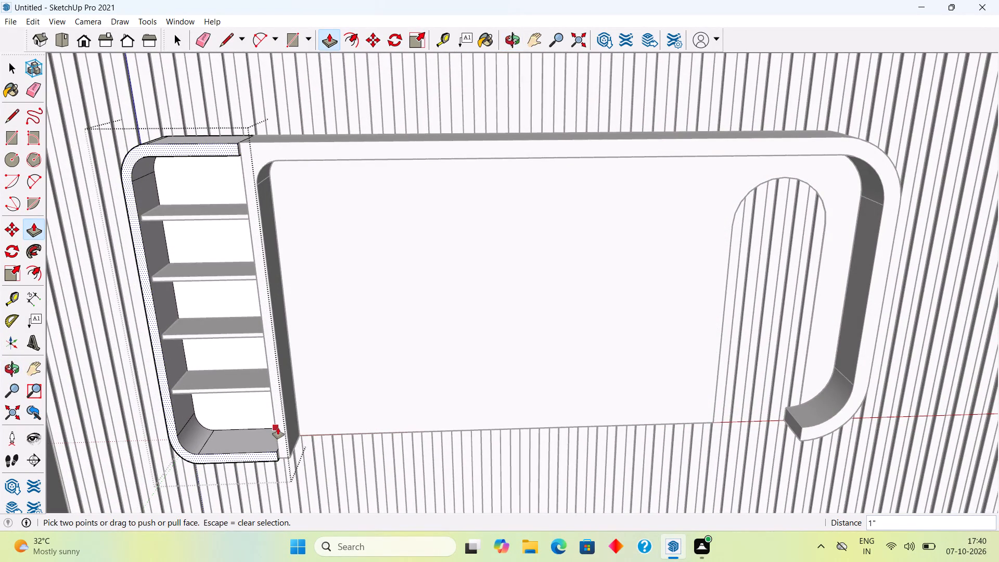
key("space")
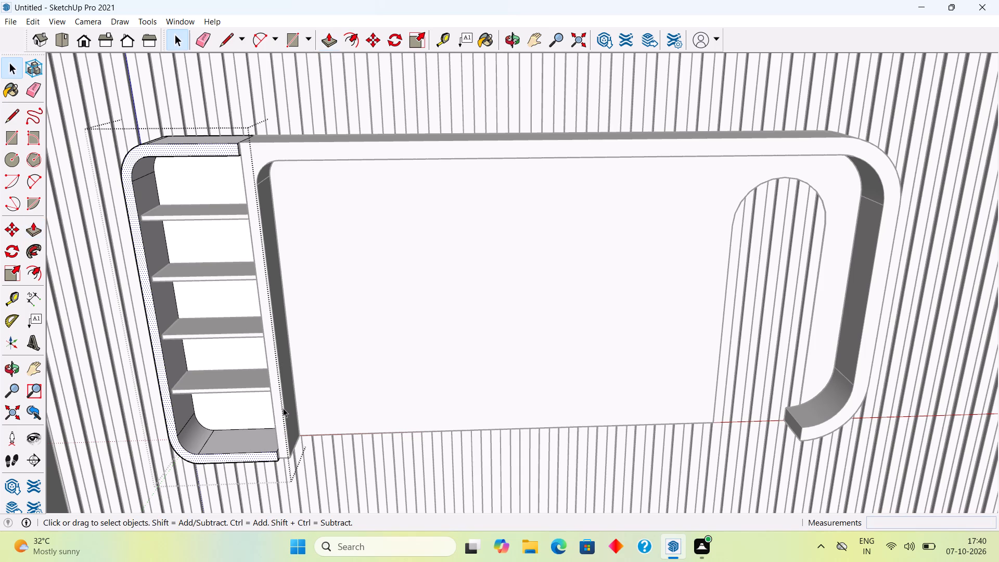
left_click(281, 314)
left_click(348, 296)
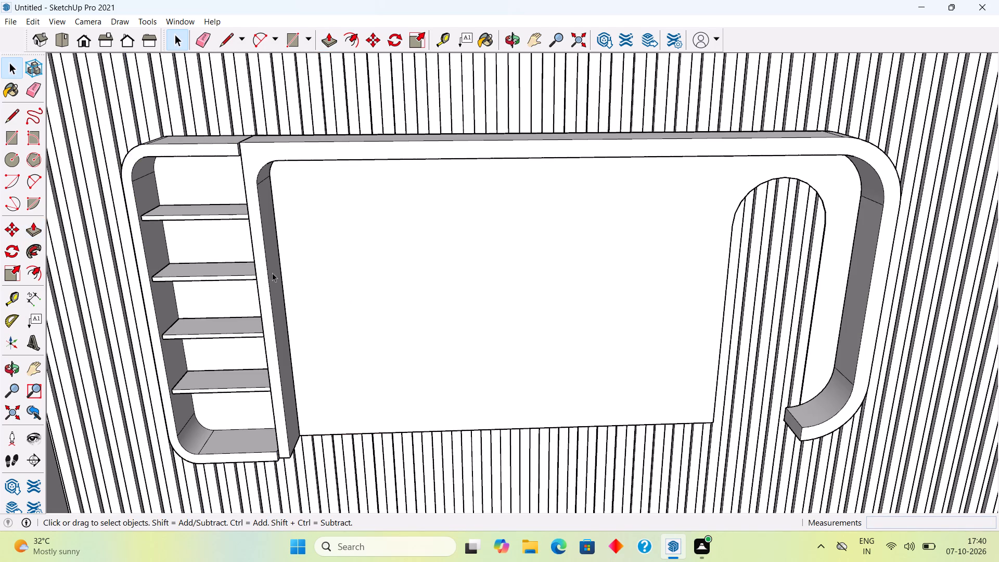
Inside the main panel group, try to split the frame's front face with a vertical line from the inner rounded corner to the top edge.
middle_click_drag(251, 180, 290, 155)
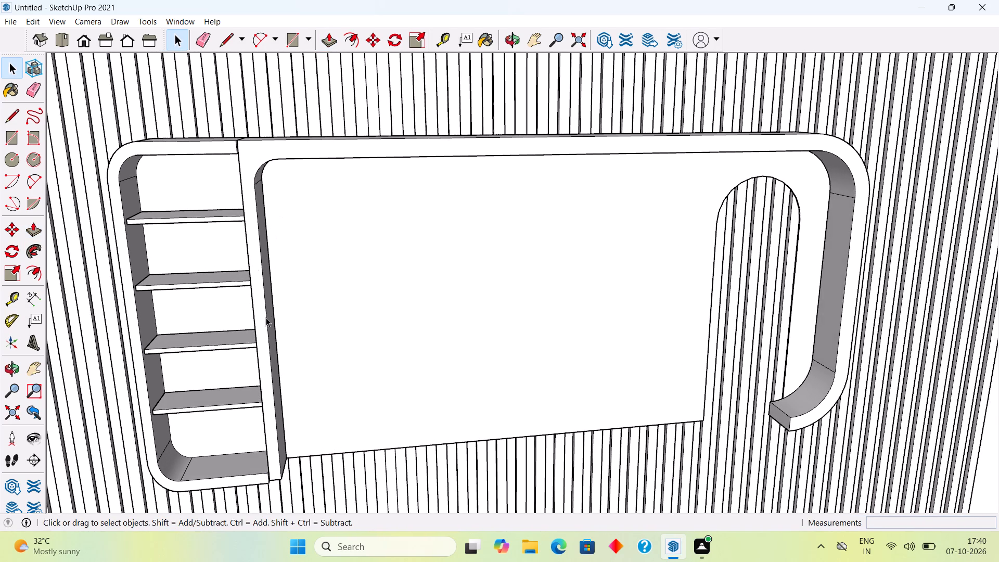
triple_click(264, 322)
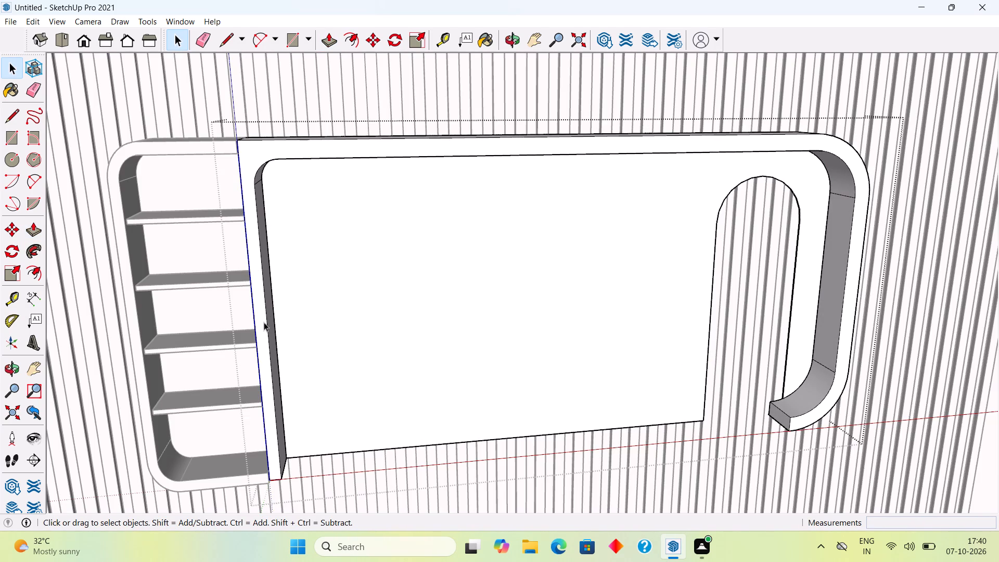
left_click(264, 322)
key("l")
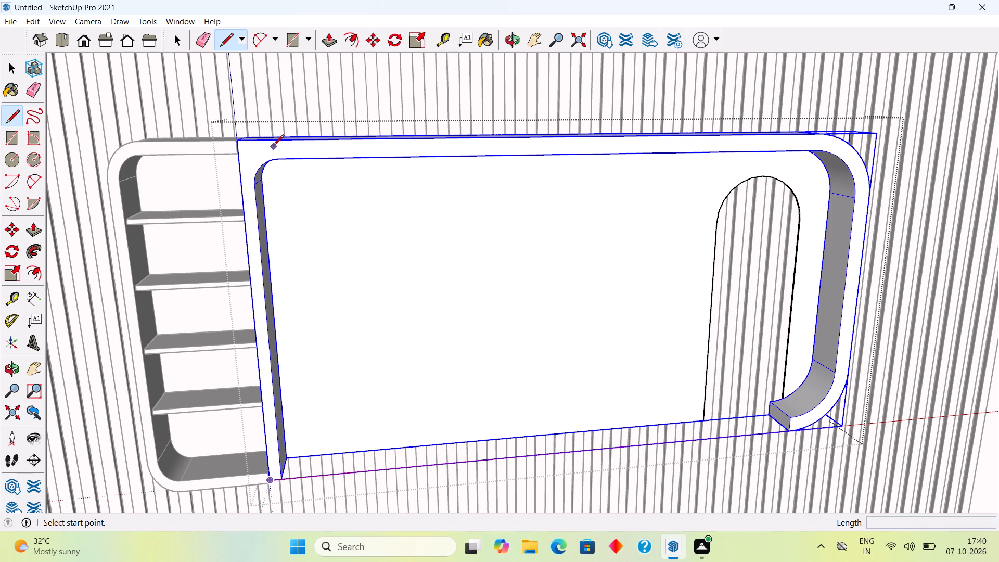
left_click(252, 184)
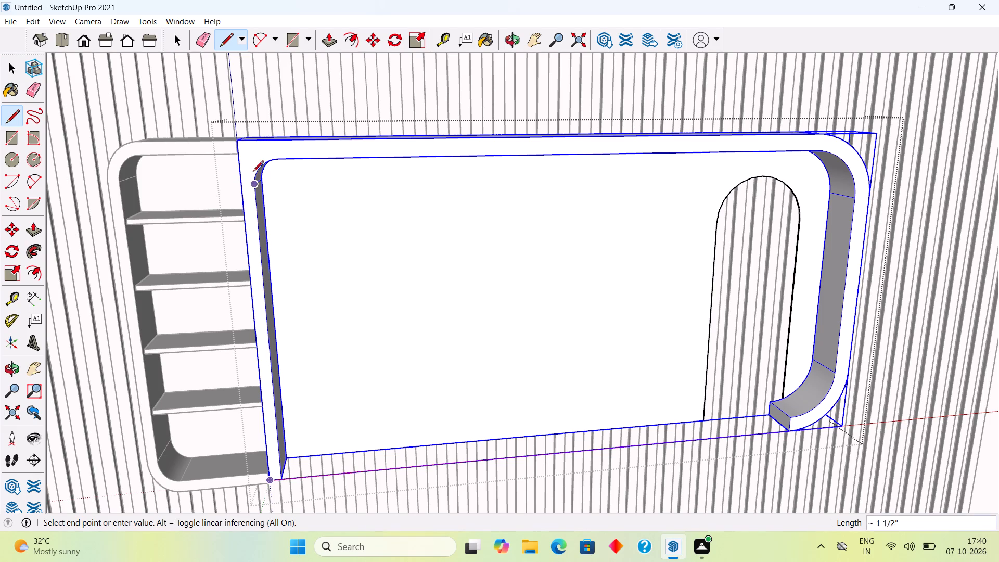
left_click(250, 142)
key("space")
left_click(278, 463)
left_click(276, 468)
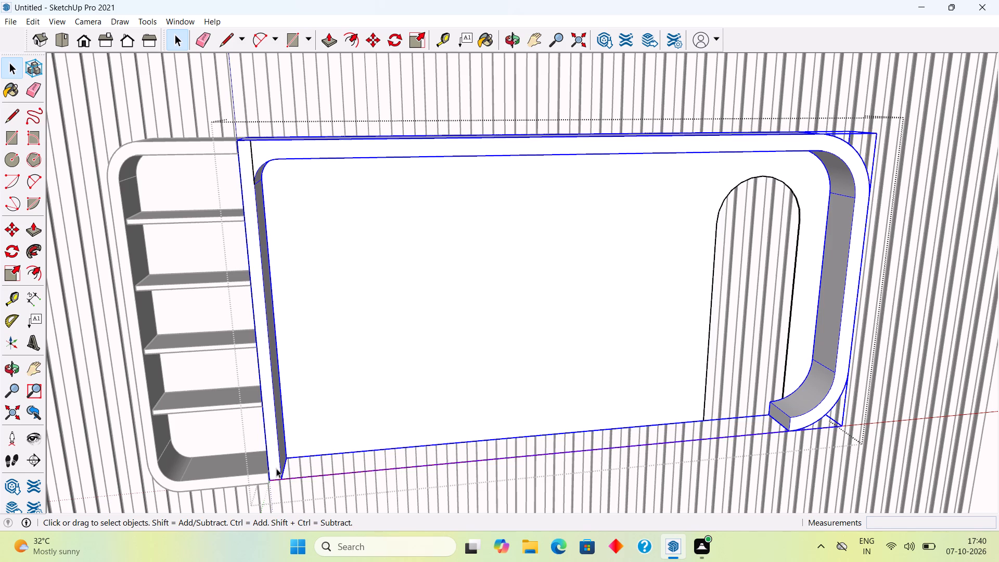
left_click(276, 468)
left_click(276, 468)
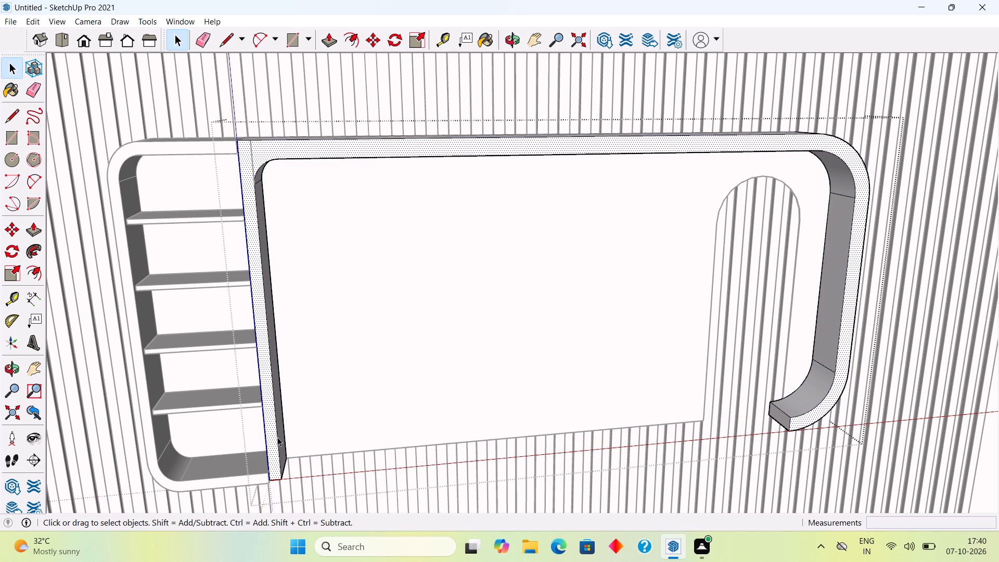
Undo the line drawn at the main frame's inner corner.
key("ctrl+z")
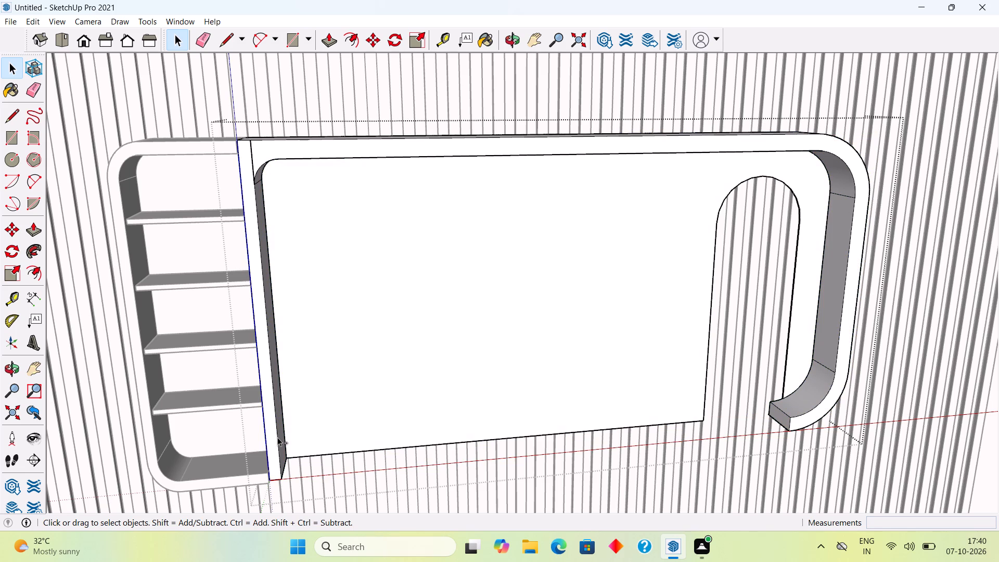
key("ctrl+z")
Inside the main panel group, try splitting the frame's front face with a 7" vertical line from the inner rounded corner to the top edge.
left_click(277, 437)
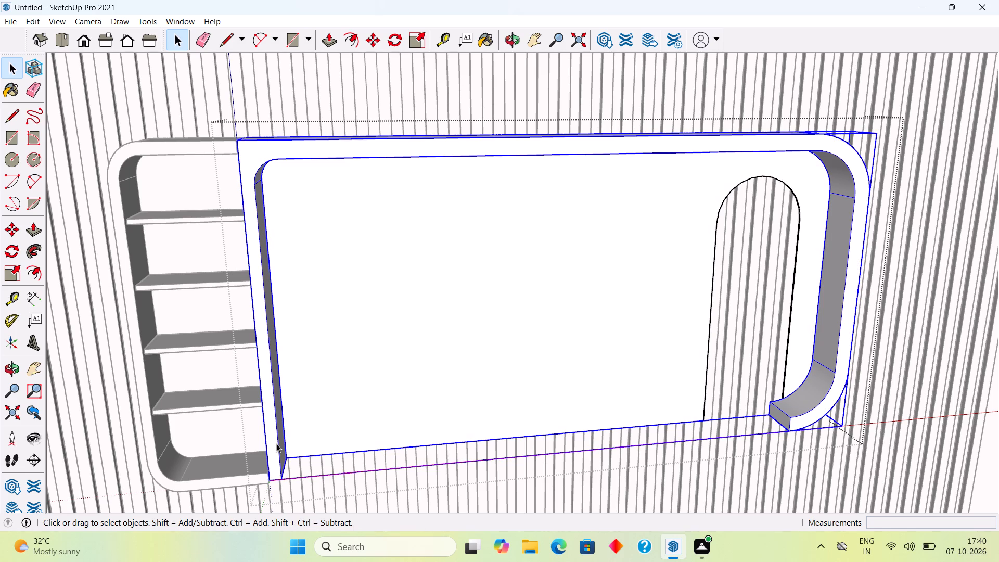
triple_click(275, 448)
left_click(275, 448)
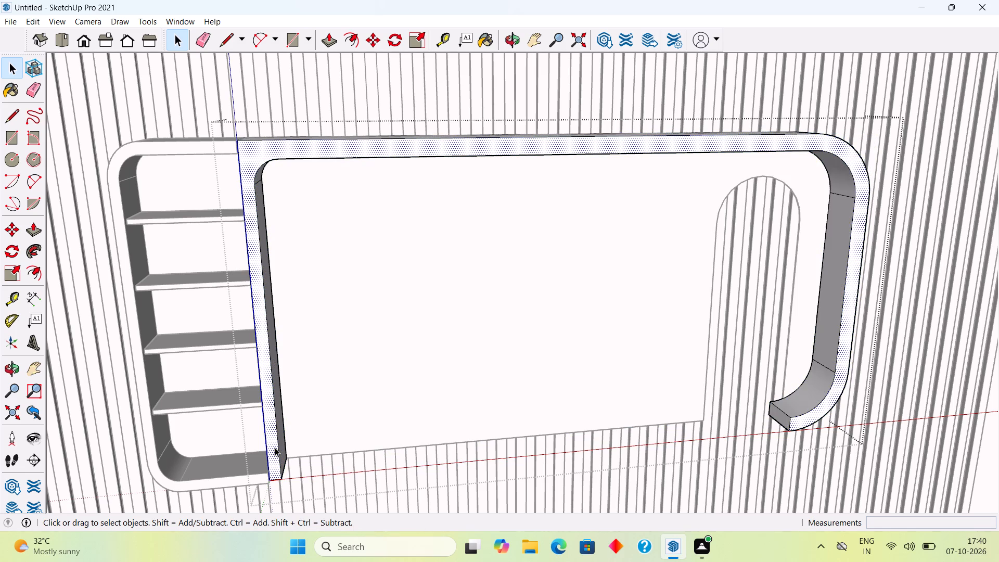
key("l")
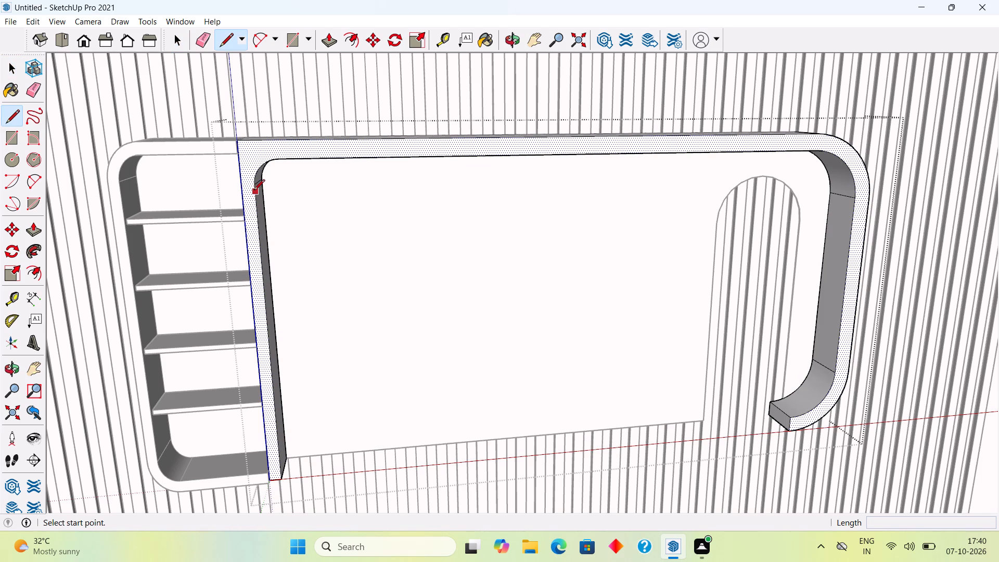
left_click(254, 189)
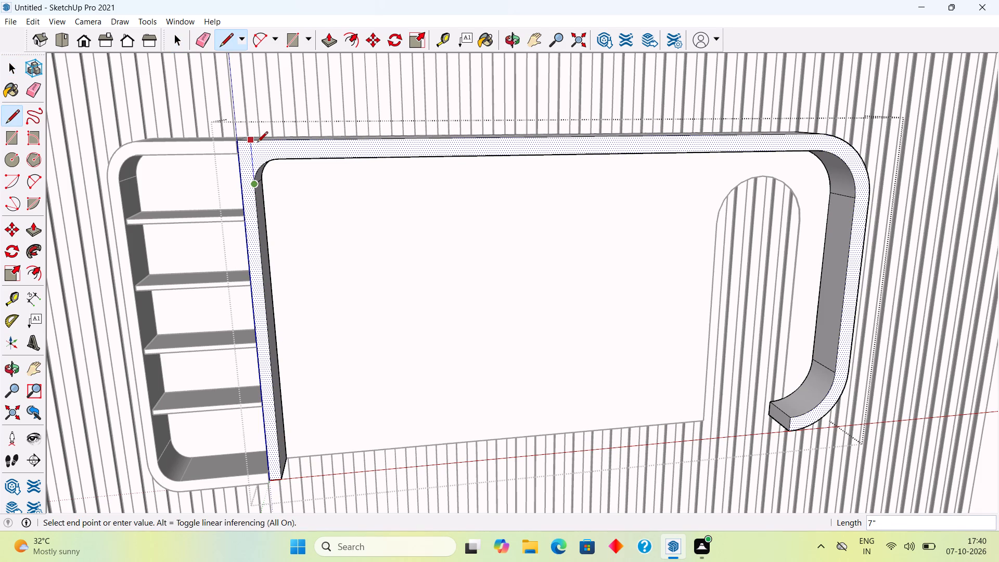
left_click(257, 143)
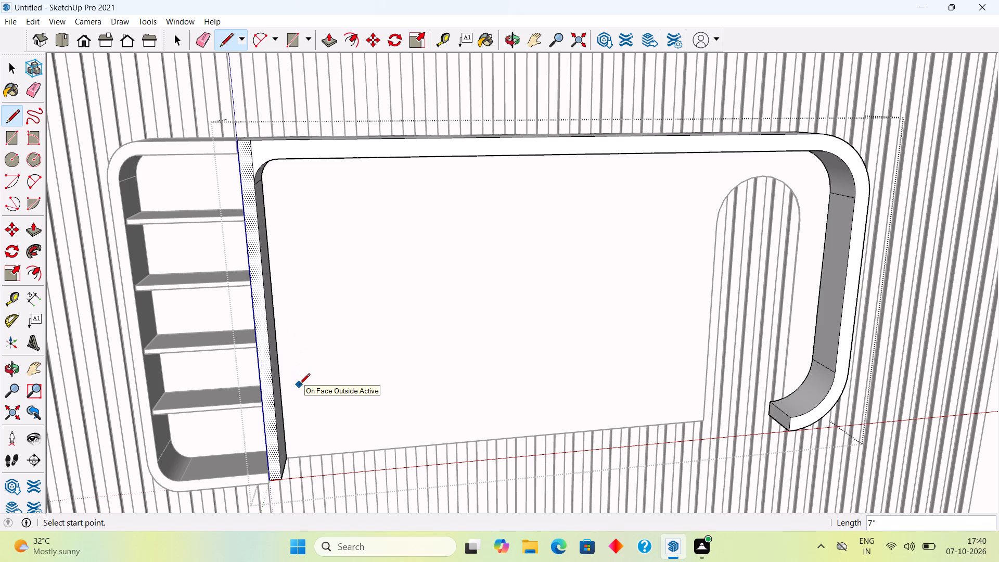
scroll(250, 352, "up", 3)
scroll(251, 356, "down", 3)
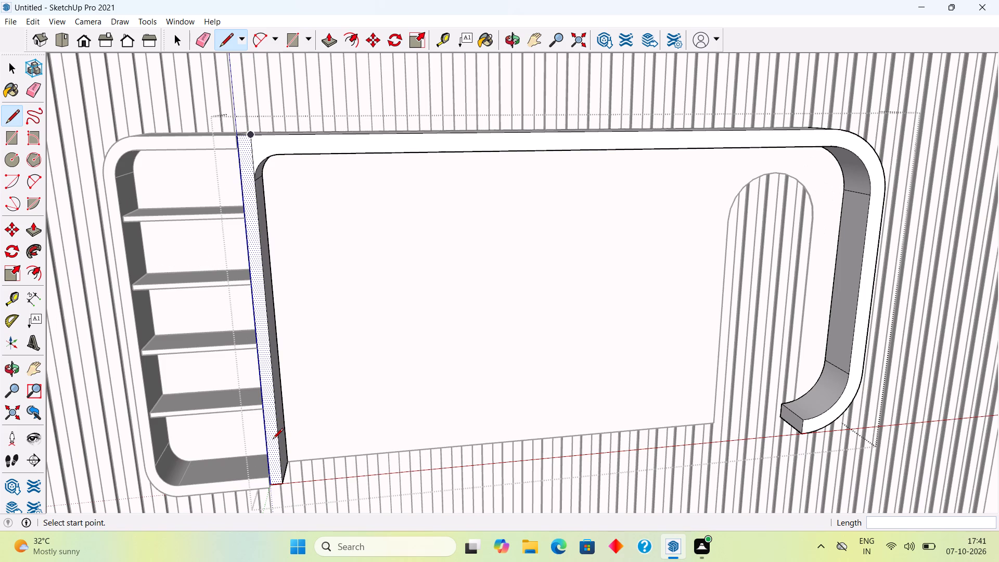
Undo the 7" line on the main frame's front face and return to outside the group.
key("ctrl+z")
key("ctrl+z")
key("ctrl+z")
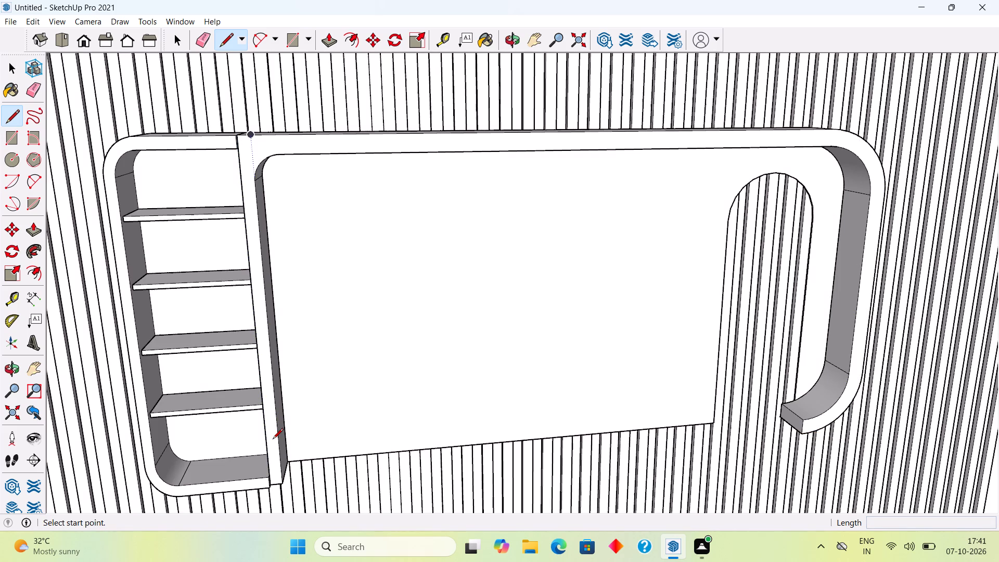
Place a vertical guide on the main frame's upright beside the shelves, running through the midpoint of its bottom edge.
scroll(271, 451, "up", 3)
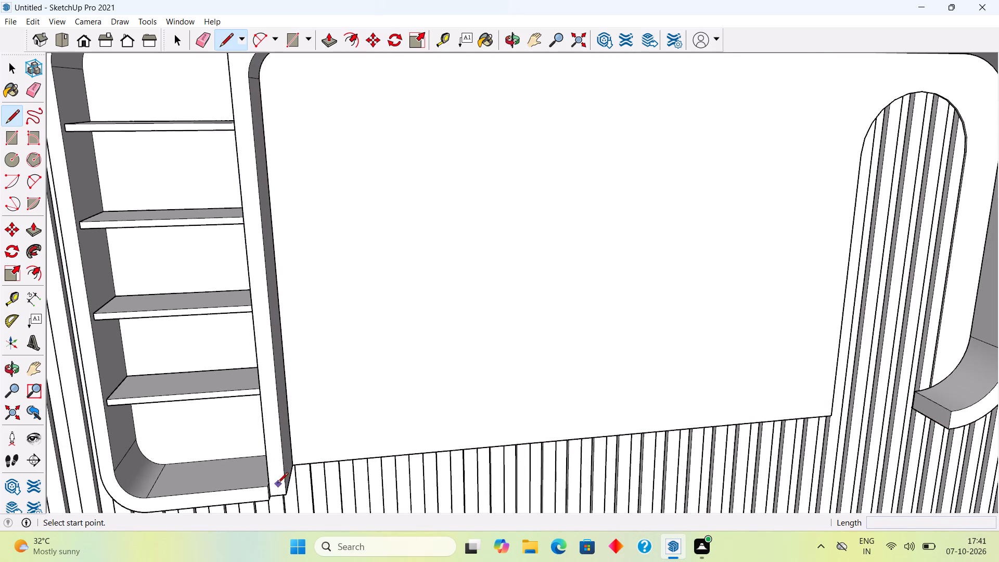
scroll(277, 484, "up", 4)
left_click(264, 471)
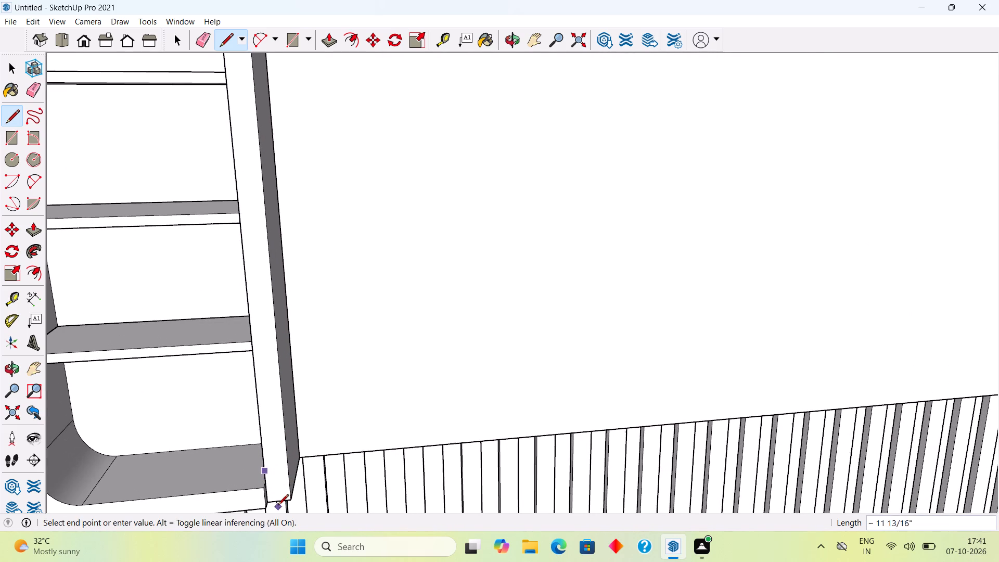
key("space")
type("T")
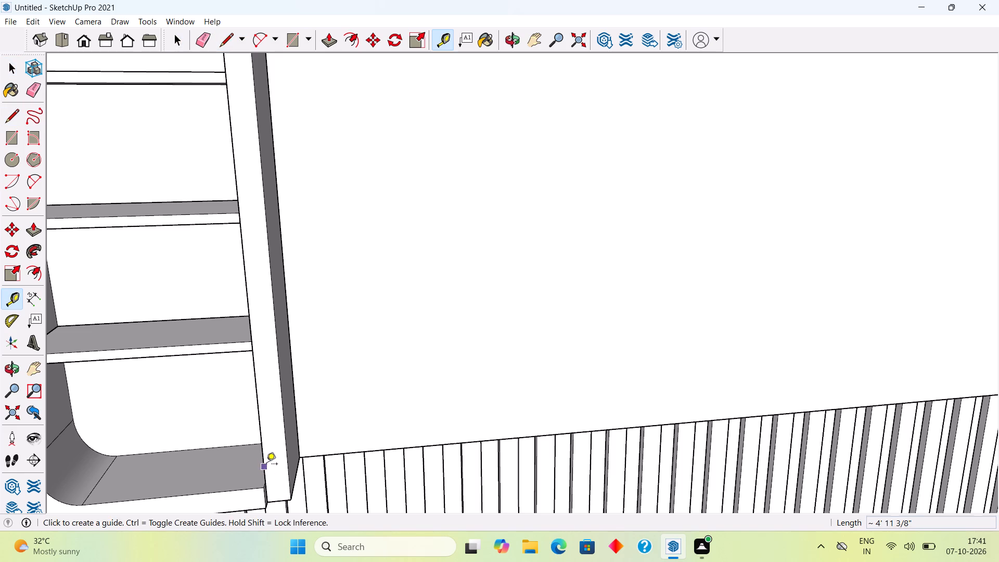
left_click(262, 461)
left_click(278, 494)
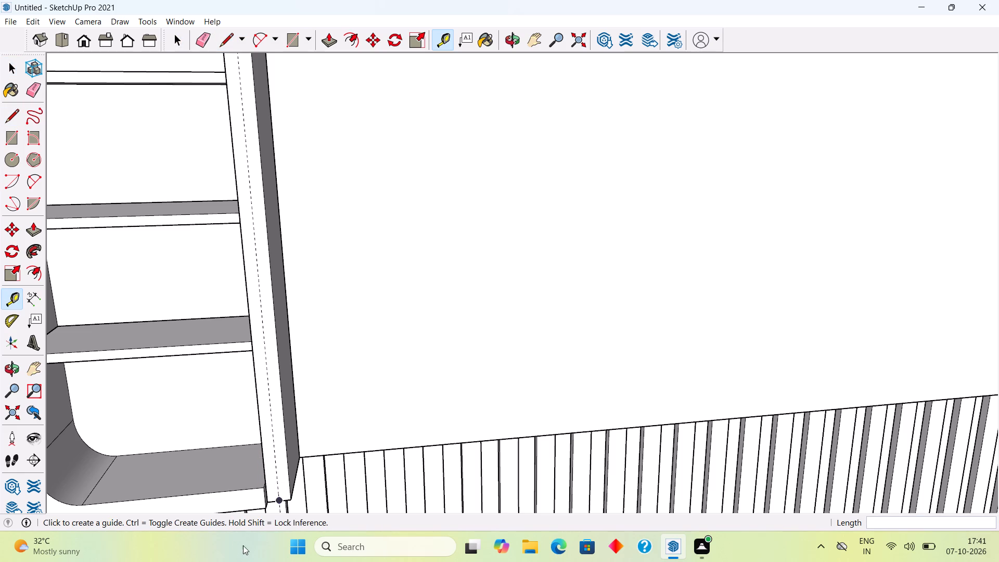
Inside the shelf unit's frame group, draw a vertical line about 2" long on the bottom rail's end face where it meets the upright.
middle_click_drag(267, 477, 166, 408)
scroll(264, 477, "up", 3)
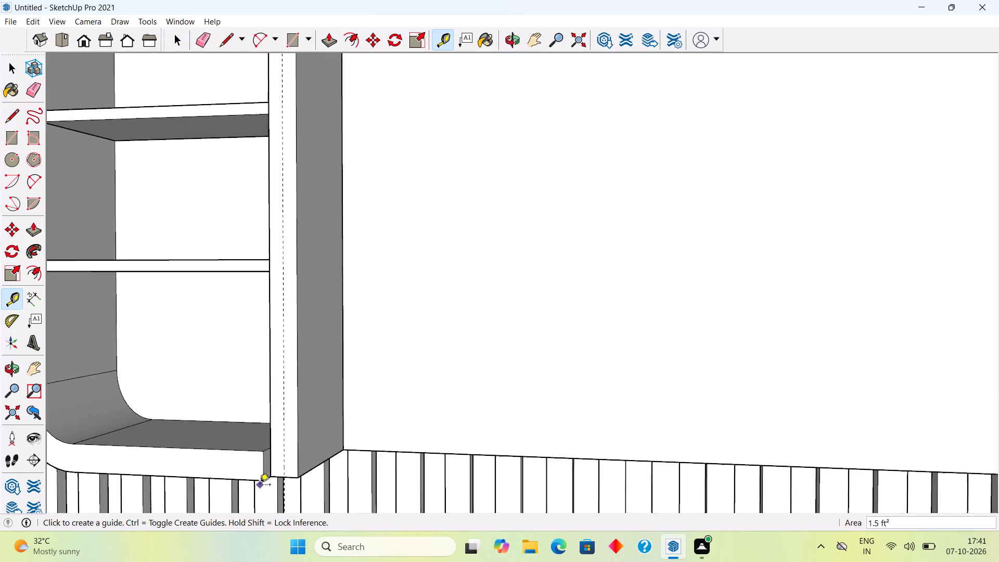
scroll(260, 486, "up", 4)
key("space")
middle_click_drag(279, 454, 250, 445)
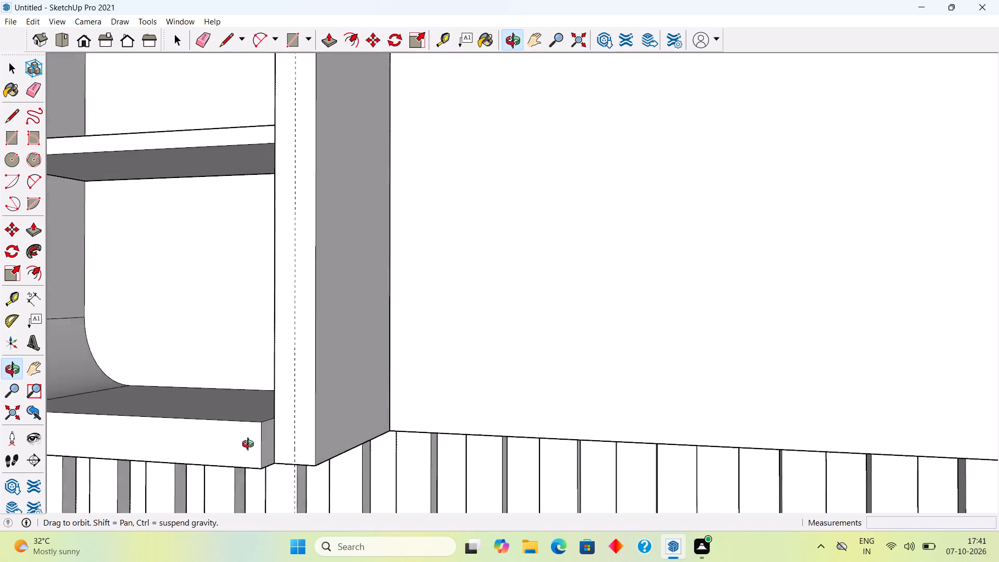
middle_click_drag(250, 445, 218, 432)
scroll(266, 444, "up", 4)
triple_click(258, 441)
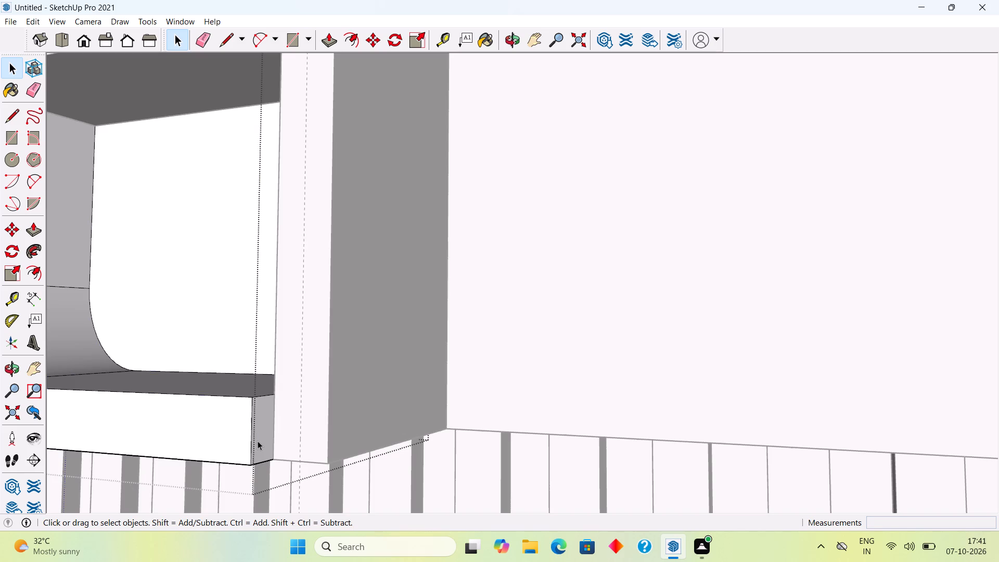
key("l")
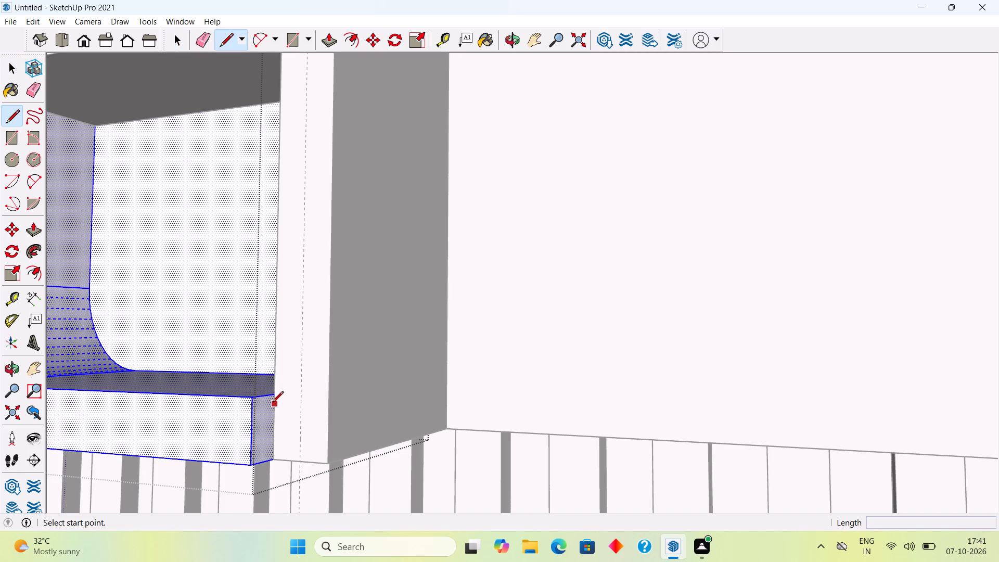
left_click(273, 397)
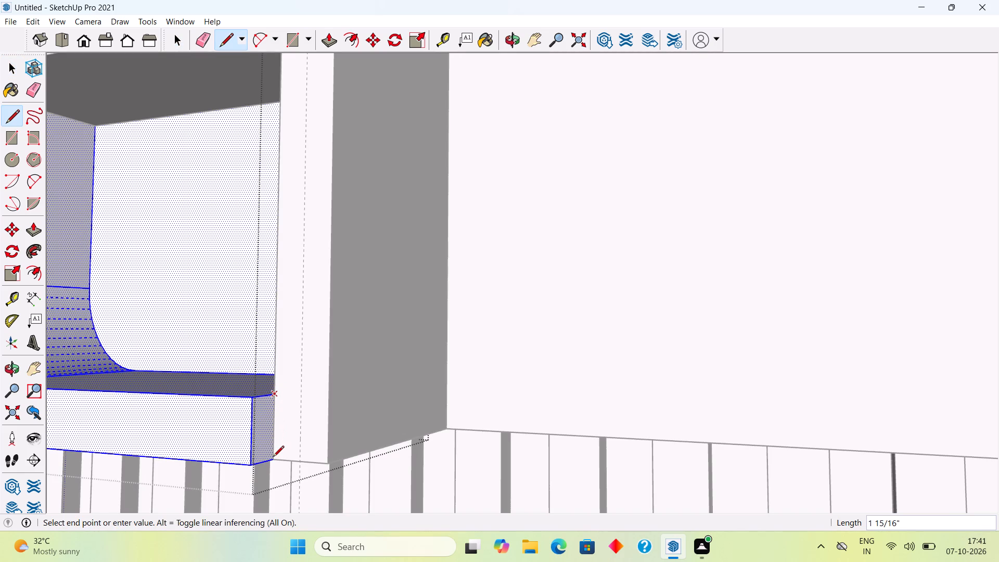
left_click(273, 457)
key("space")
Push/Pull the split front strip of the bottom rail's end face 1" across to the guide on the upright.
left_click(260, 440)
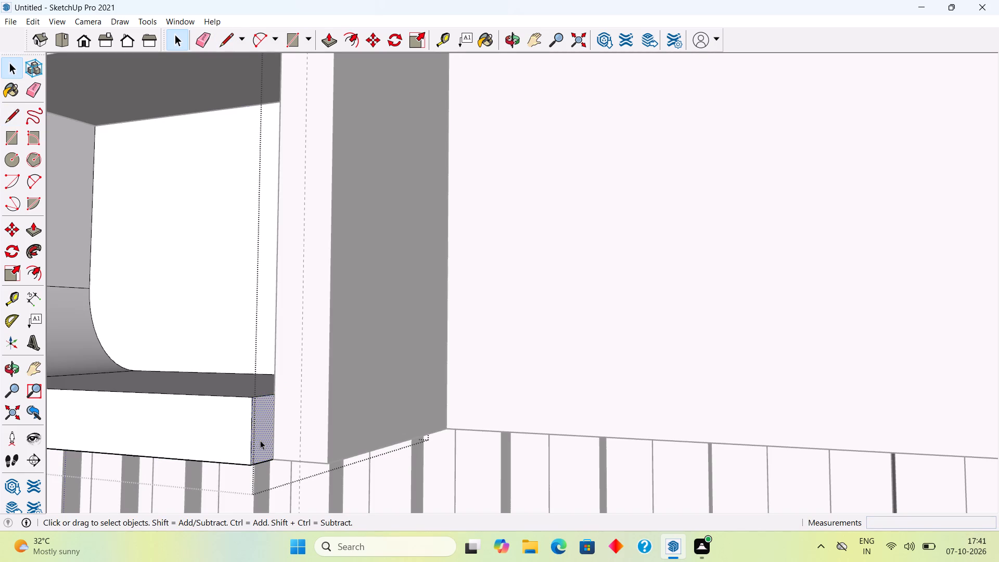
key("p")
left_click(260, 440)
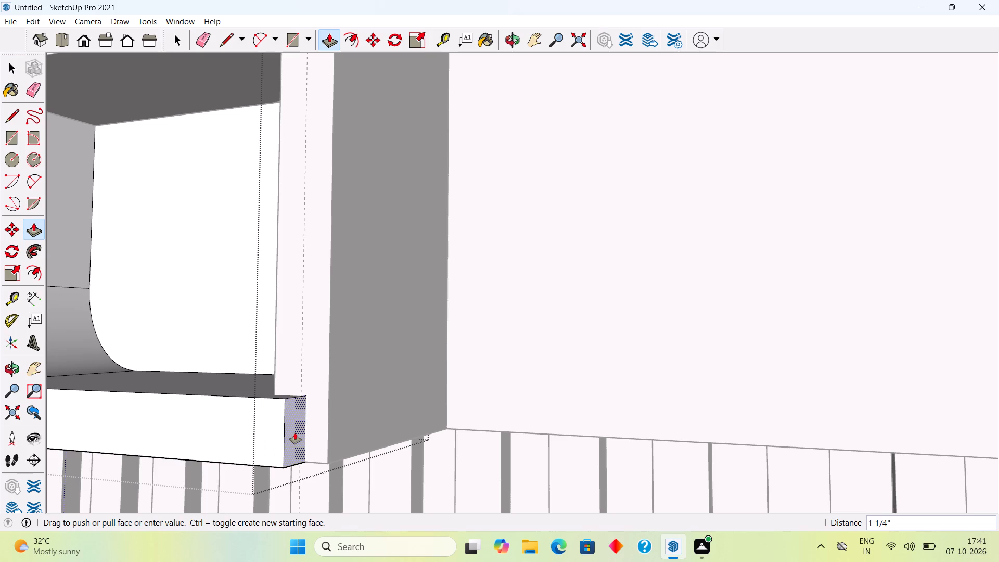
left_click(302, 361)
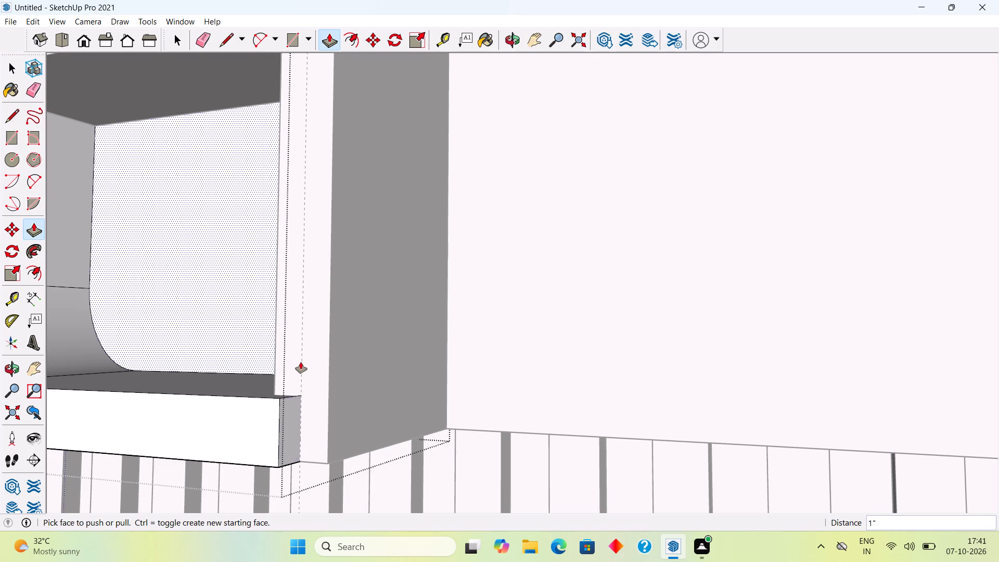
key("space")
Outline a rectangle 1" deep on top of the bottom rail's extended end, in front of the main frame's upright.
middle_click_drag(279, 399, 364, 438)
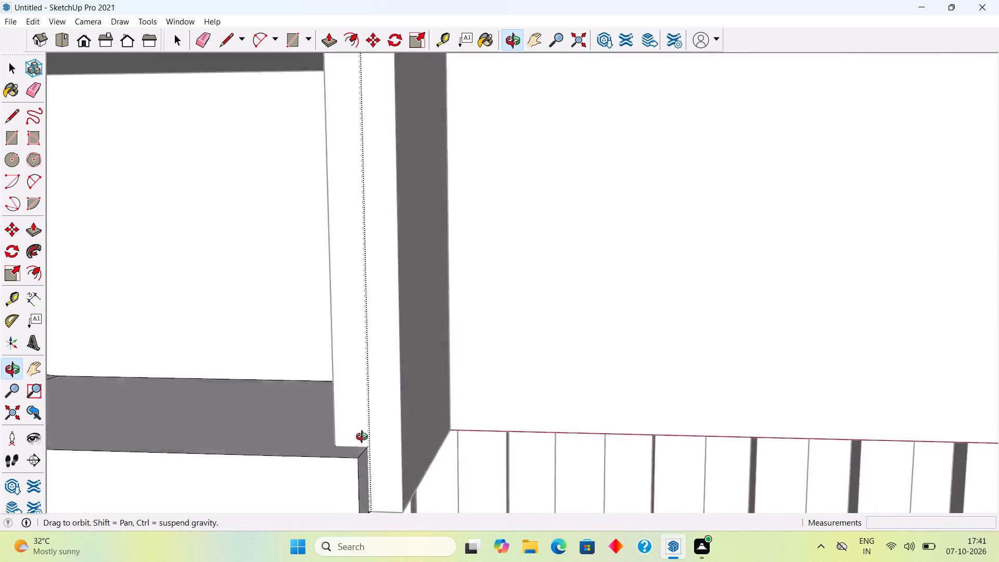
middle_click_drag(364, 438, 429, 442)
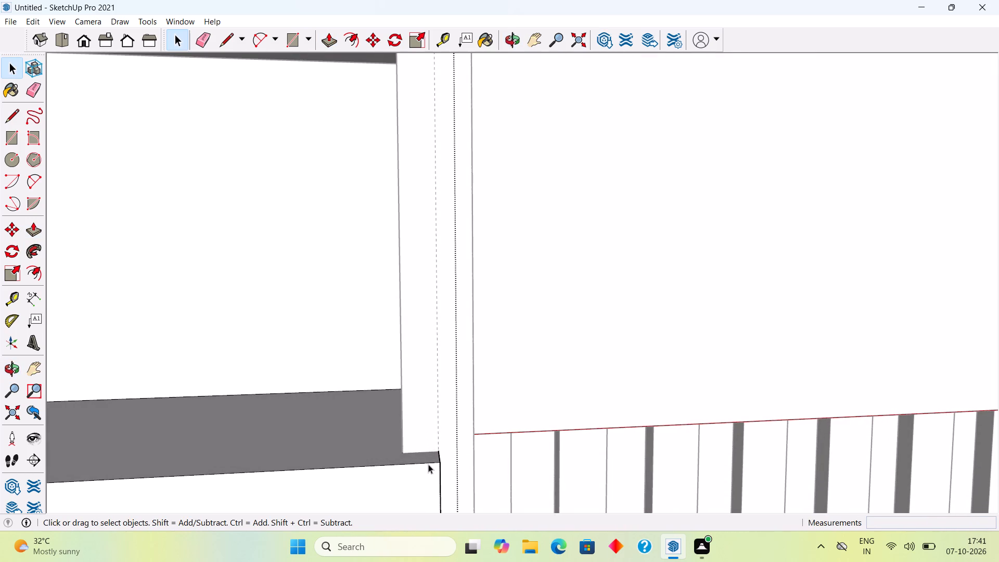
scroll(427, 315, "down", 8)
middle_click_drag(417, 322, 422, 486)
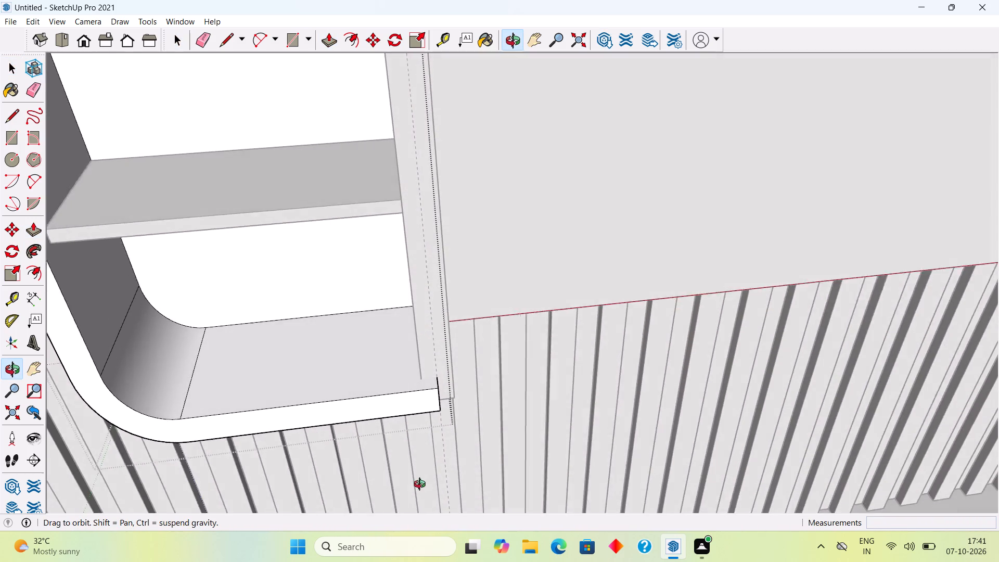
middle_click_drag(422, 486, 424, 494)
scroll(432, 394, "up", 7)
left_click(422, 376)
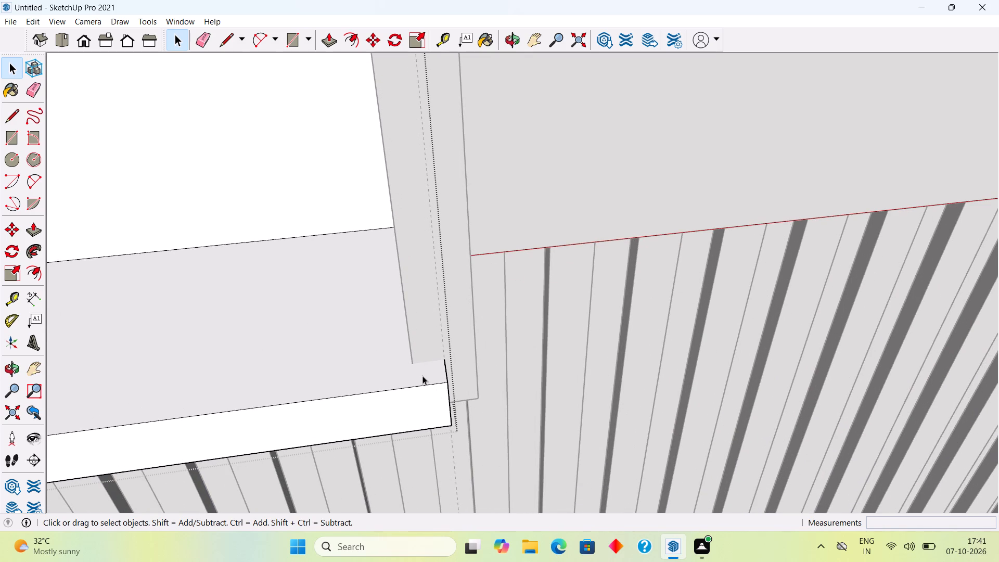
key("l")
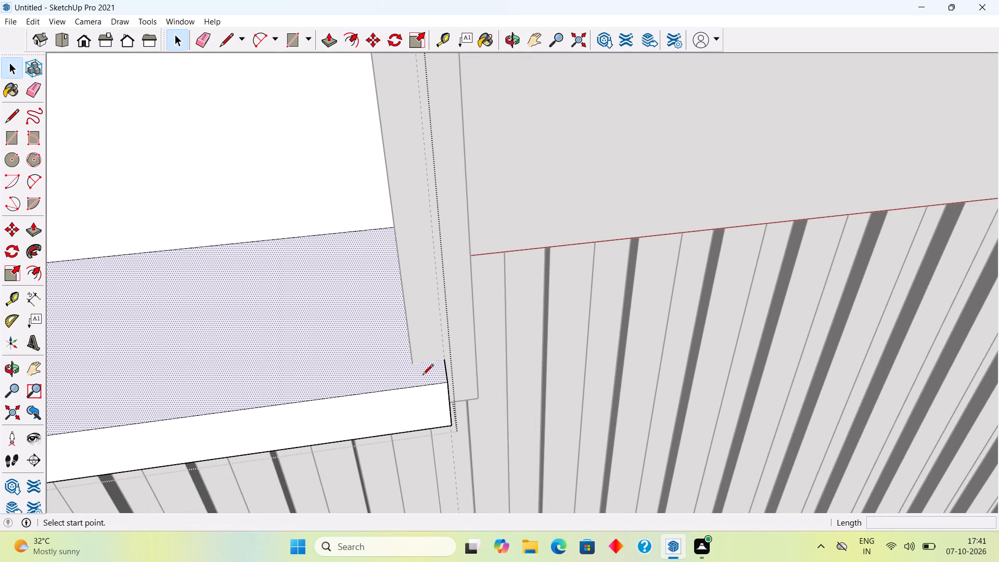
left_click(414, 365)
left_click(415, 385)
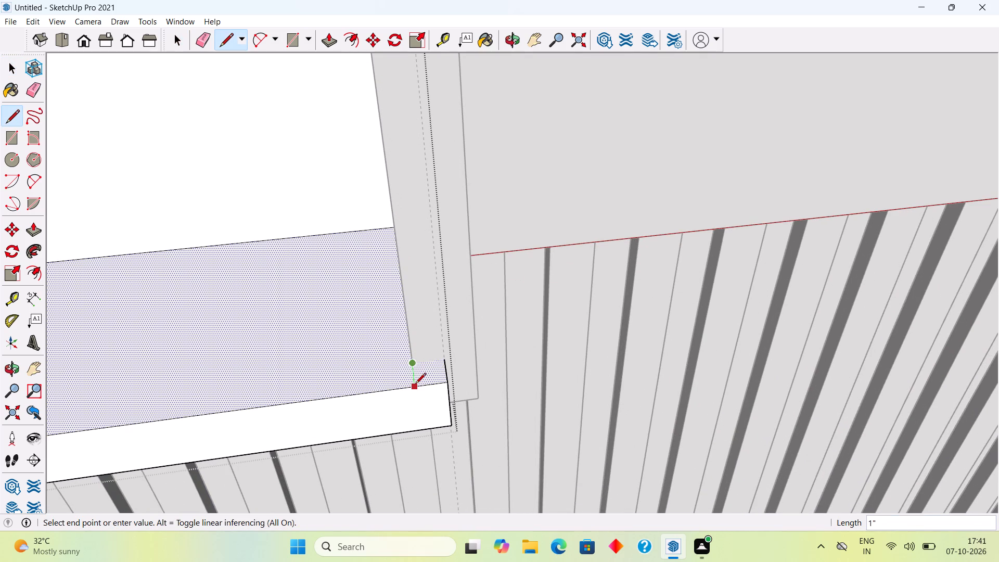
left_click(417, 367)
left_click(444, 360)
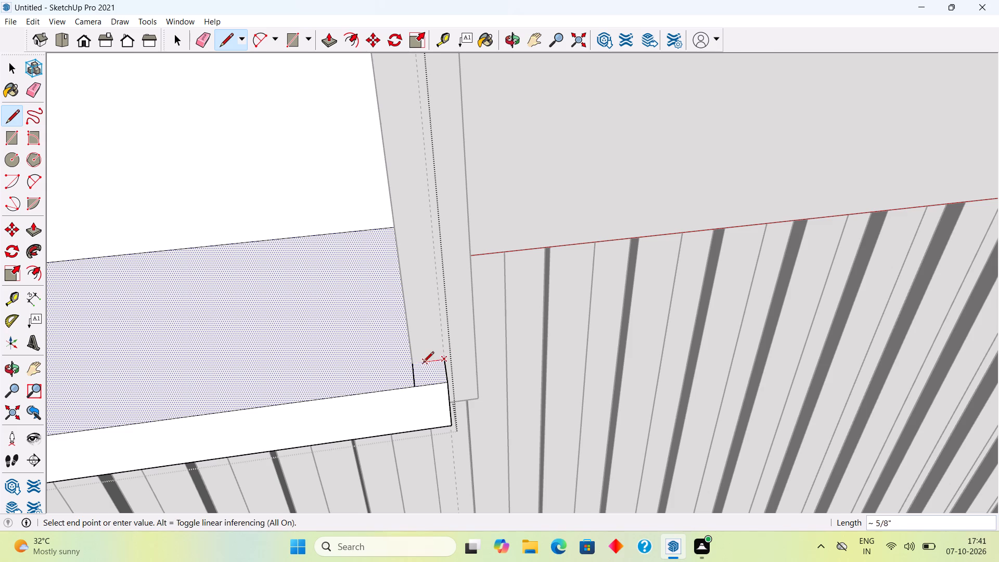
left_click(415, 364)
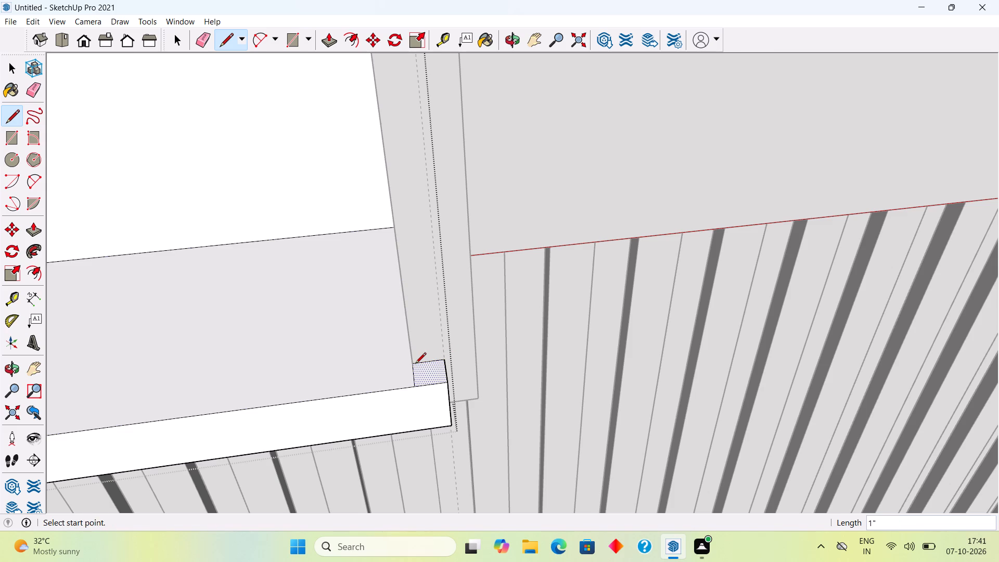
key("space")
Push/Pull the small rectangle up about 4' 7 3/8" to the shelf frame's top rail, forming a vertical front strip, and close the group.
type("M")
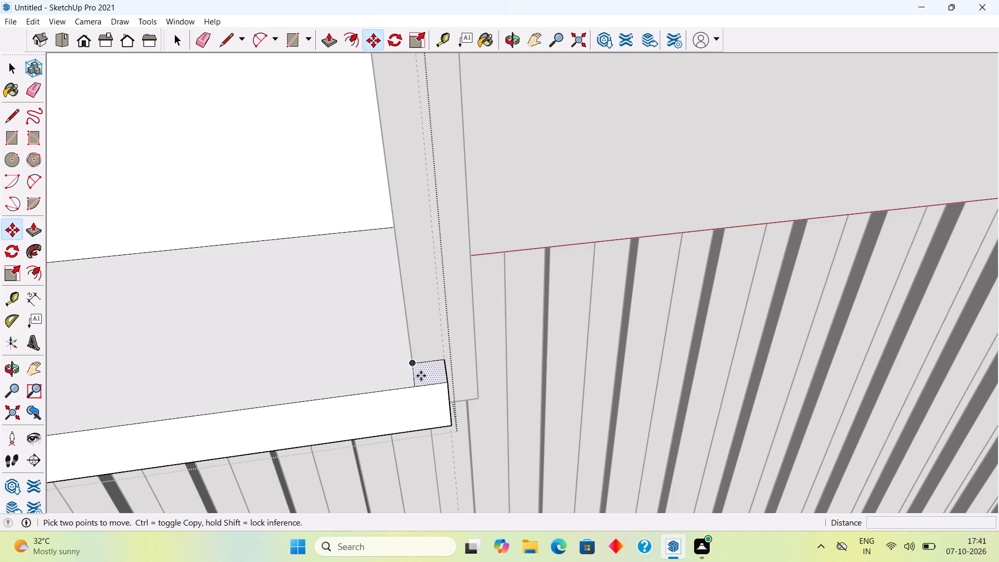
key("p")
left_click(425, 376)
scroll(413, 303, "down", 7)
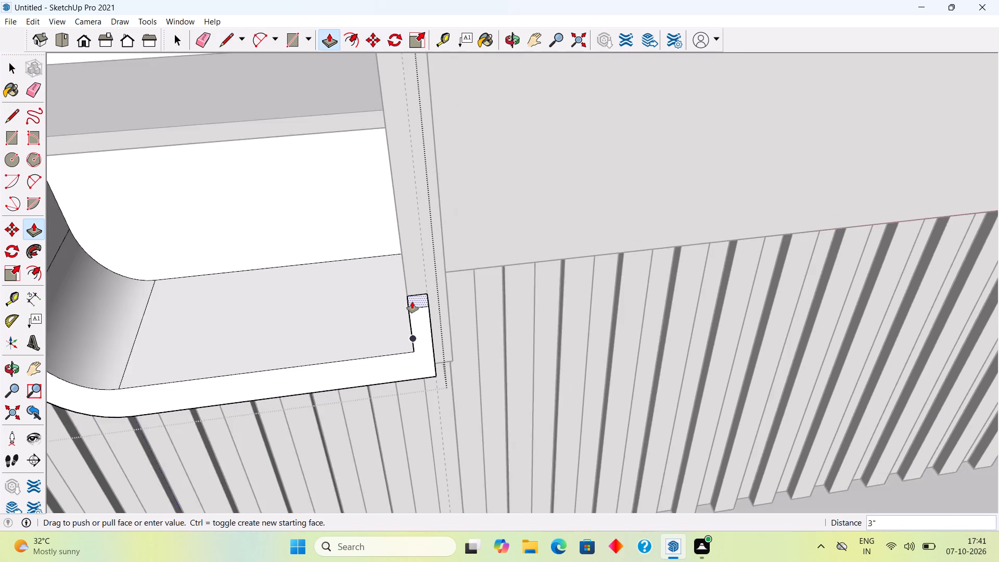
scroll(412, 302, "down", 18)
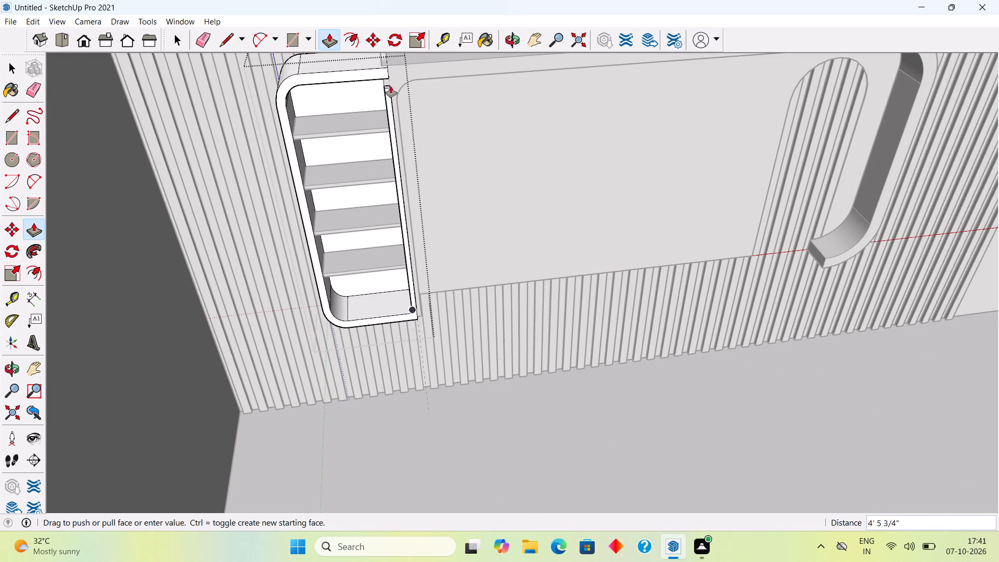
left_click(392, 75)
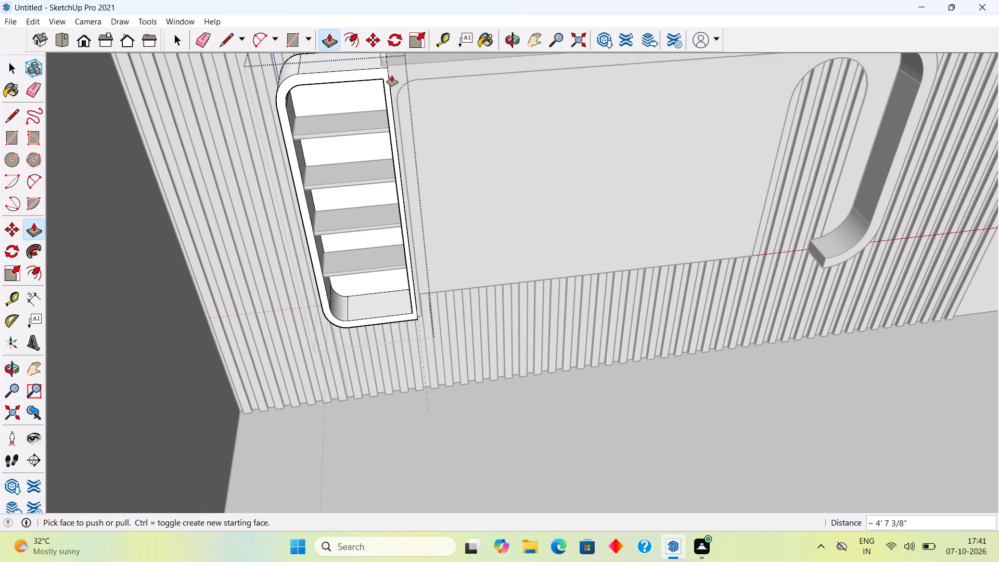
key("space")
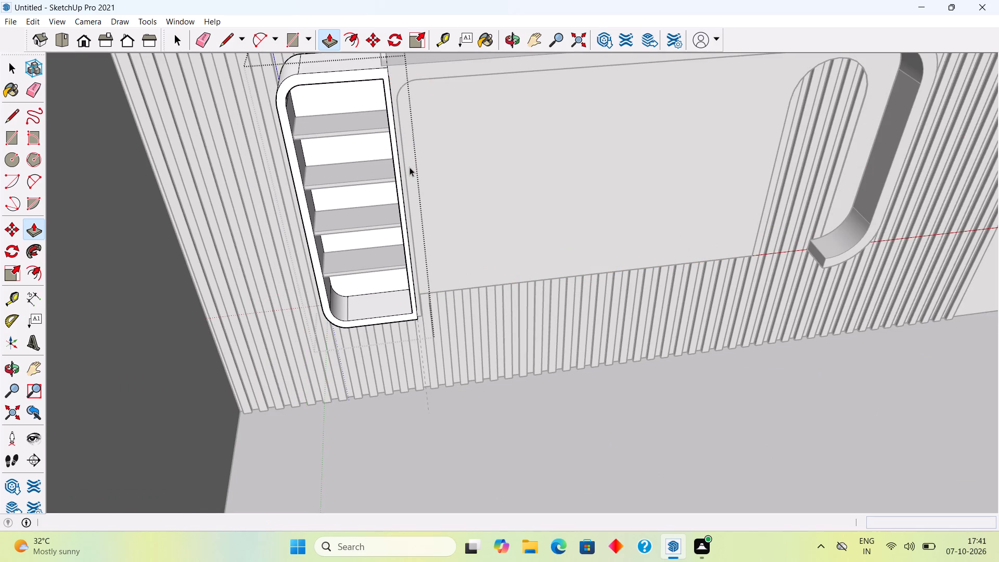
scroll(409, 167, "down", 7)
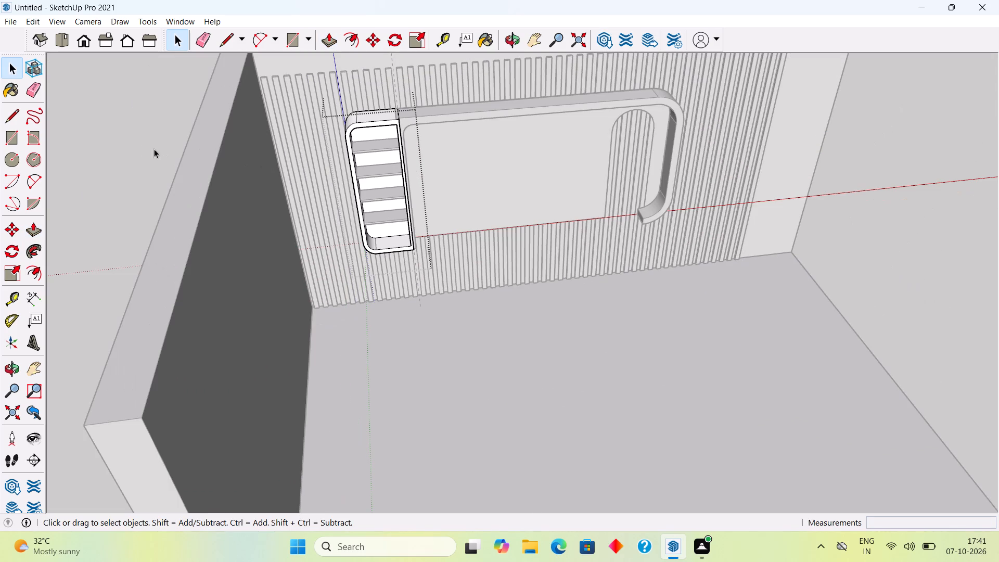
left_click(139, 146)
middle_click_drag(368, 184, 317, 25)
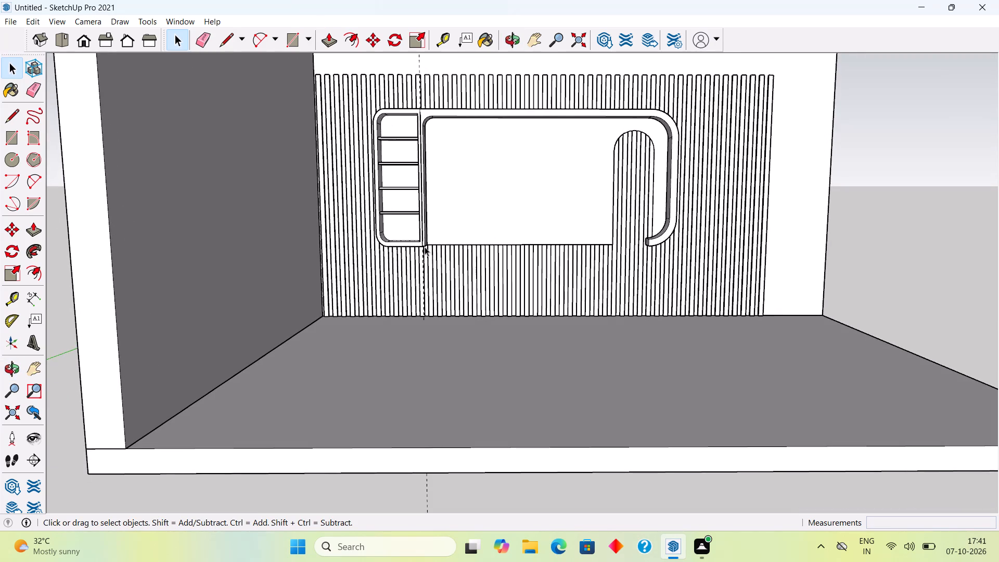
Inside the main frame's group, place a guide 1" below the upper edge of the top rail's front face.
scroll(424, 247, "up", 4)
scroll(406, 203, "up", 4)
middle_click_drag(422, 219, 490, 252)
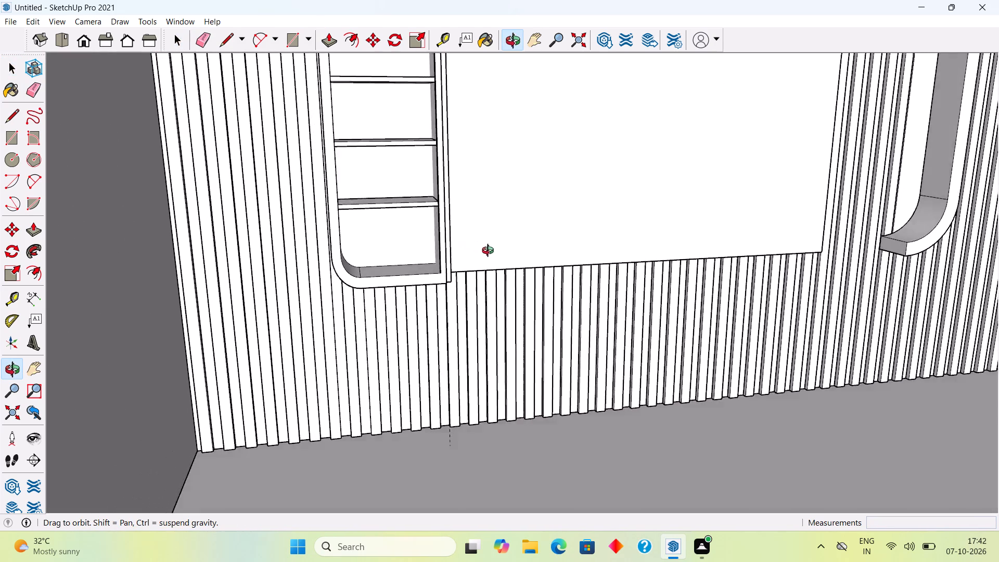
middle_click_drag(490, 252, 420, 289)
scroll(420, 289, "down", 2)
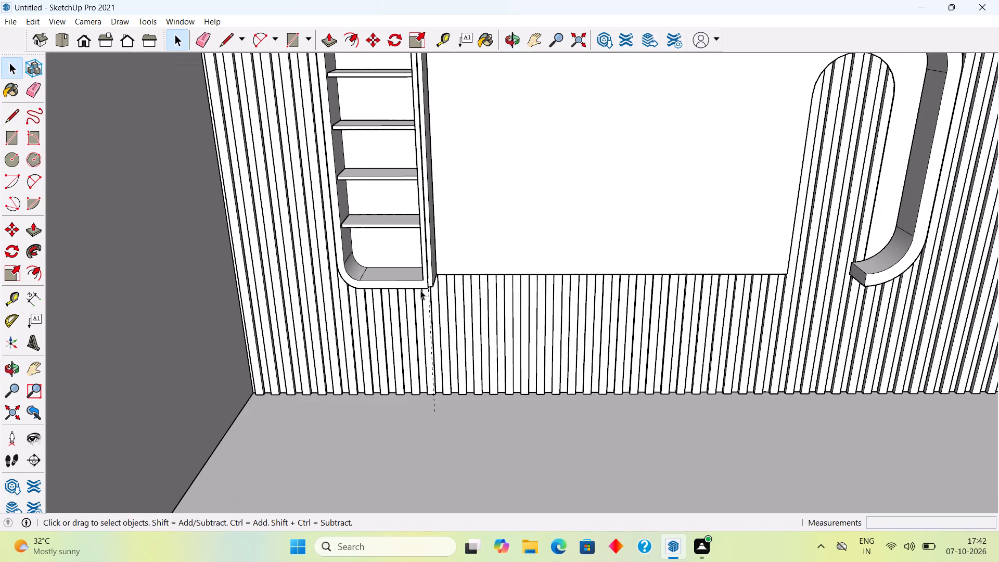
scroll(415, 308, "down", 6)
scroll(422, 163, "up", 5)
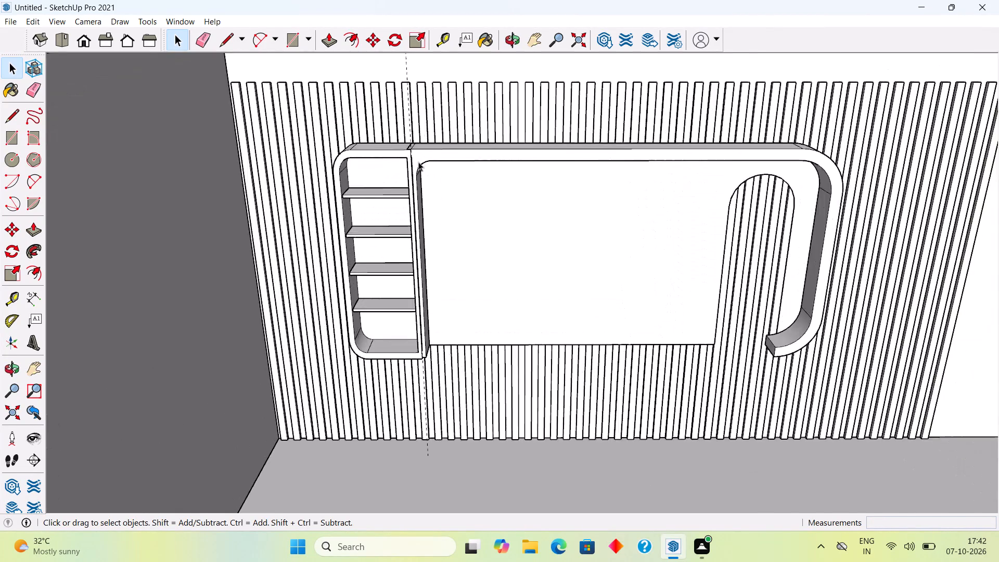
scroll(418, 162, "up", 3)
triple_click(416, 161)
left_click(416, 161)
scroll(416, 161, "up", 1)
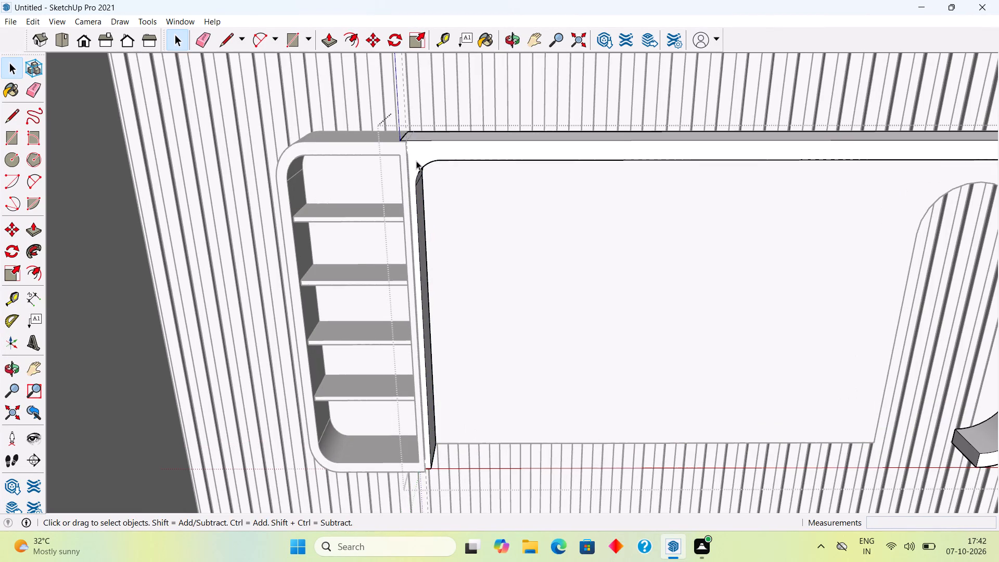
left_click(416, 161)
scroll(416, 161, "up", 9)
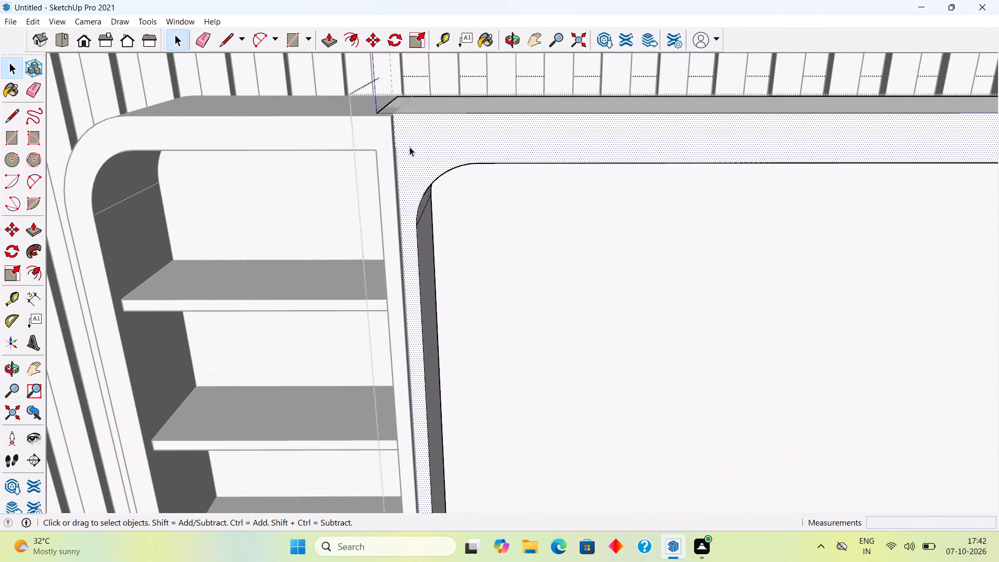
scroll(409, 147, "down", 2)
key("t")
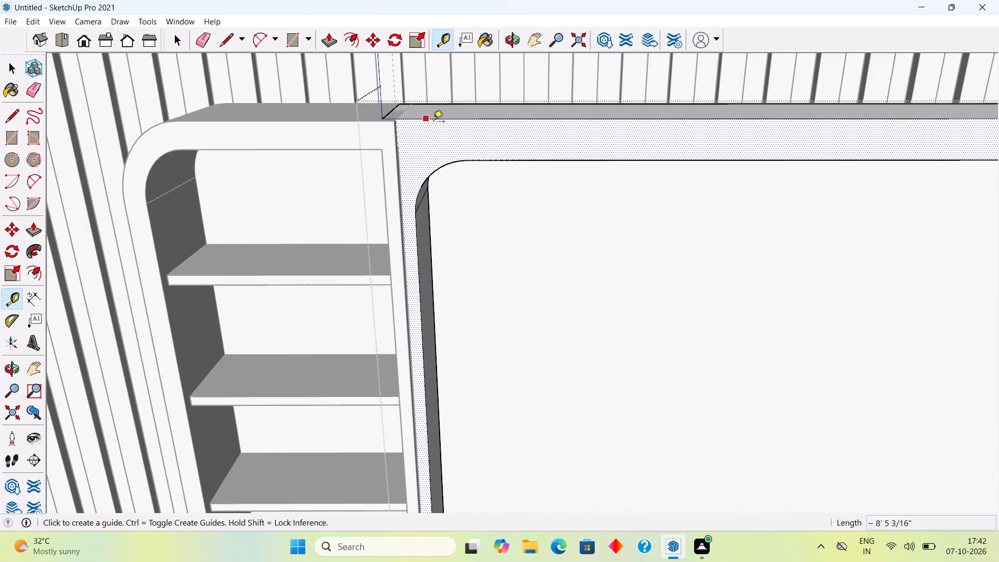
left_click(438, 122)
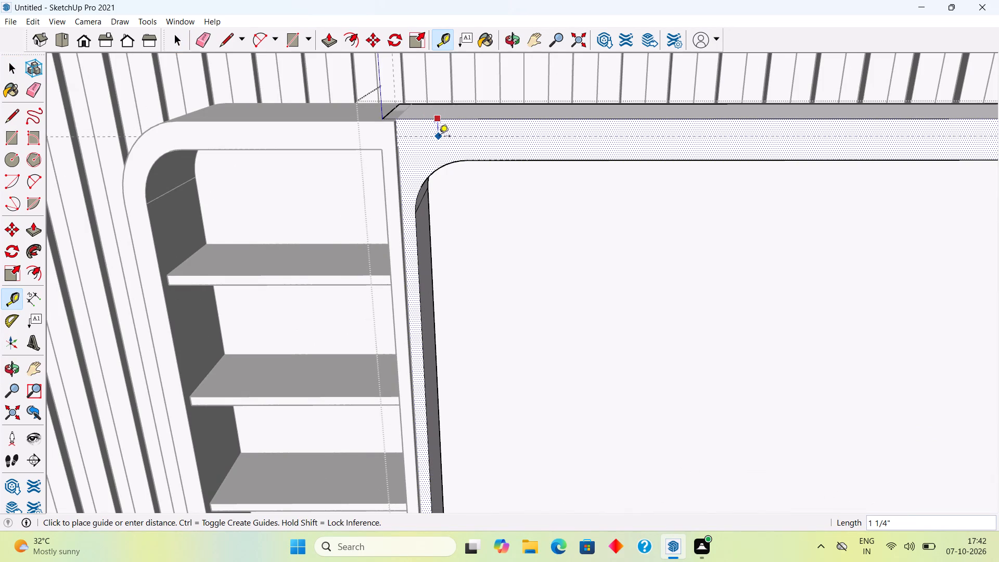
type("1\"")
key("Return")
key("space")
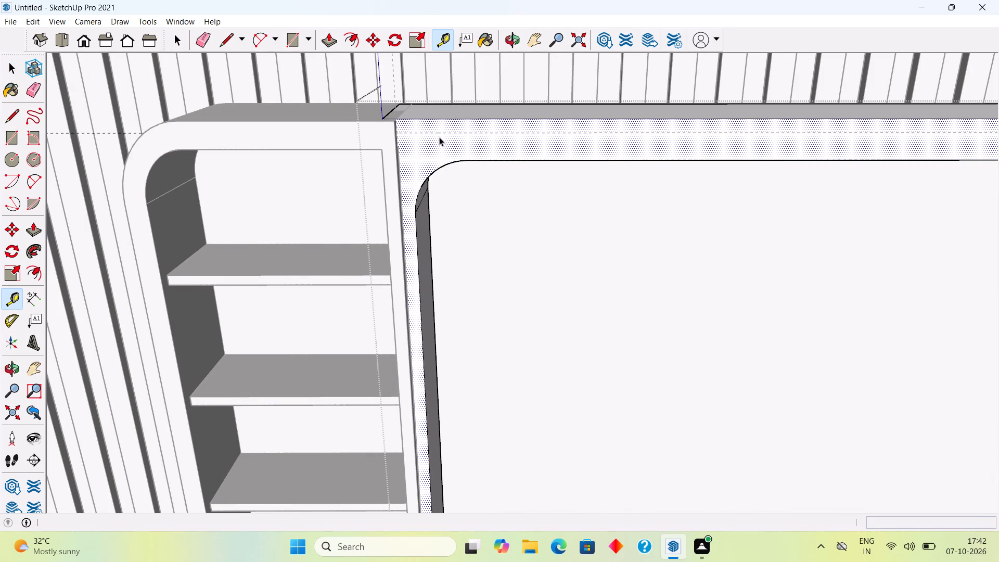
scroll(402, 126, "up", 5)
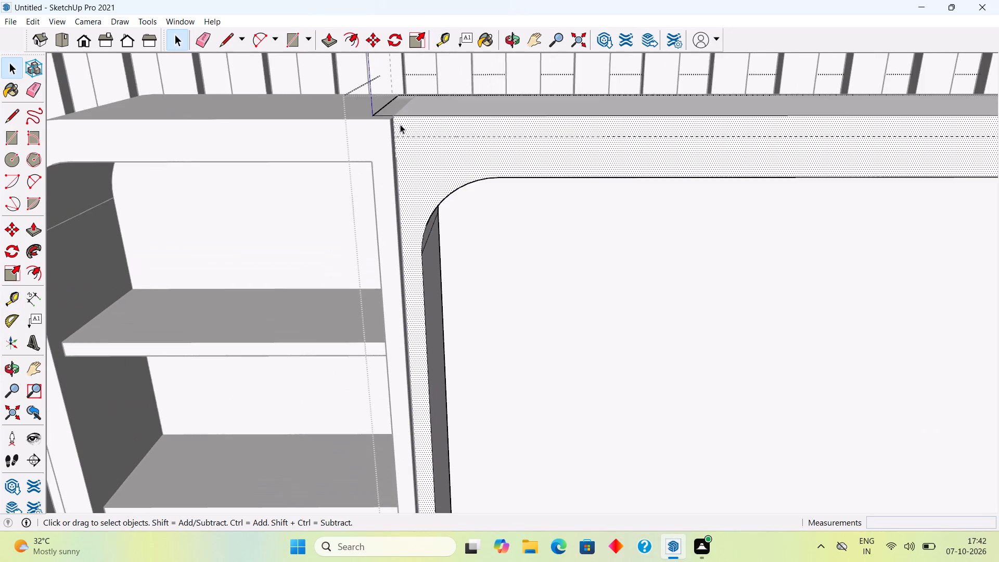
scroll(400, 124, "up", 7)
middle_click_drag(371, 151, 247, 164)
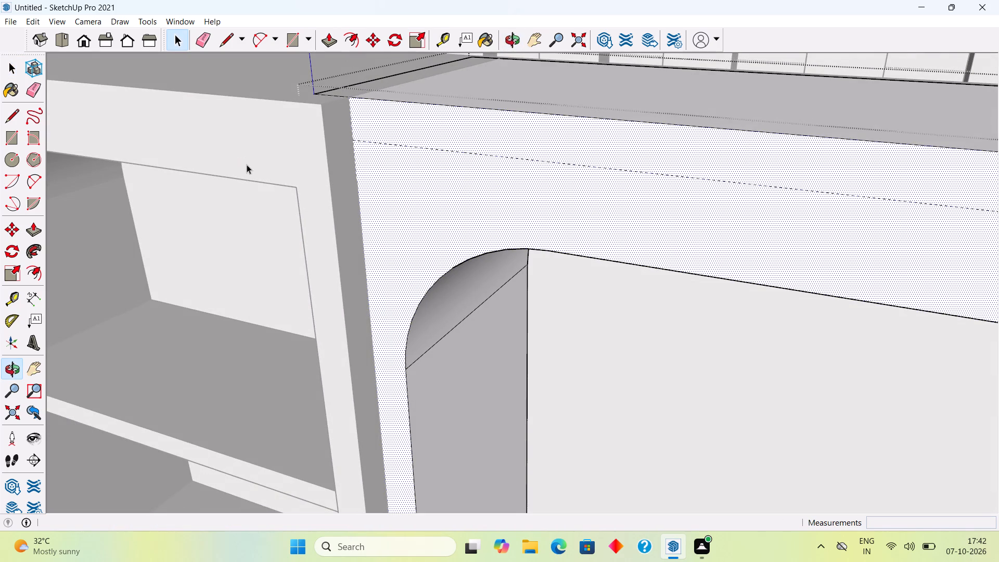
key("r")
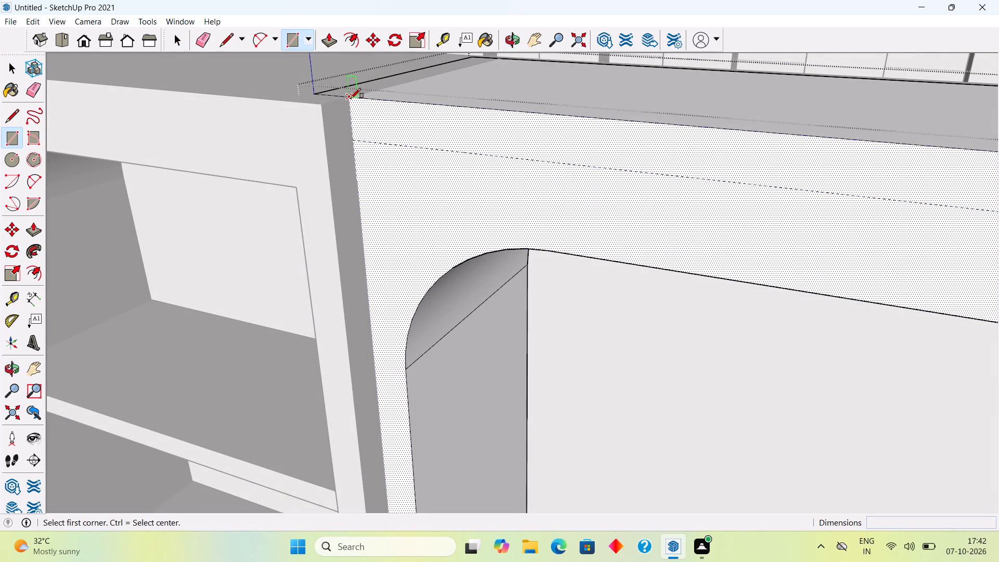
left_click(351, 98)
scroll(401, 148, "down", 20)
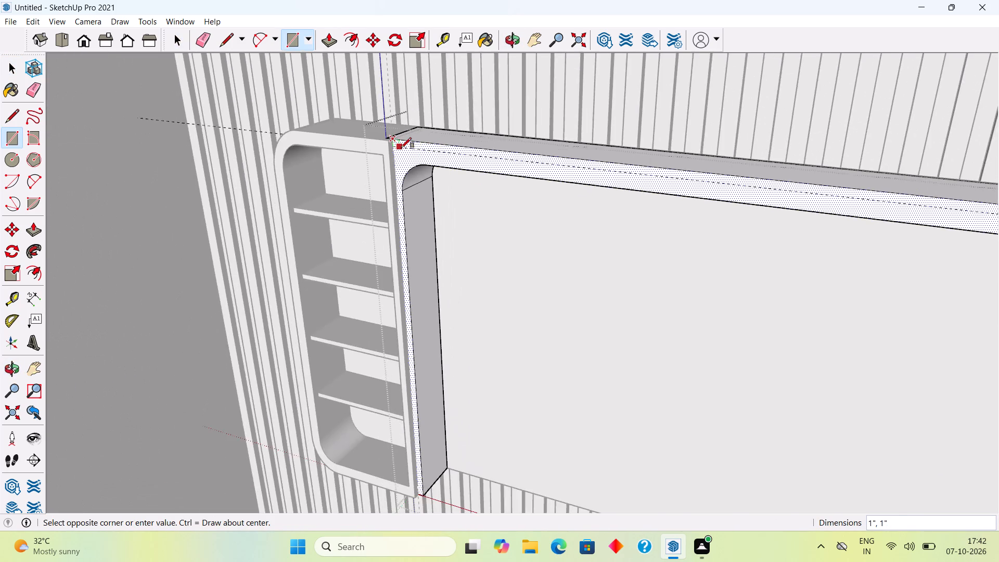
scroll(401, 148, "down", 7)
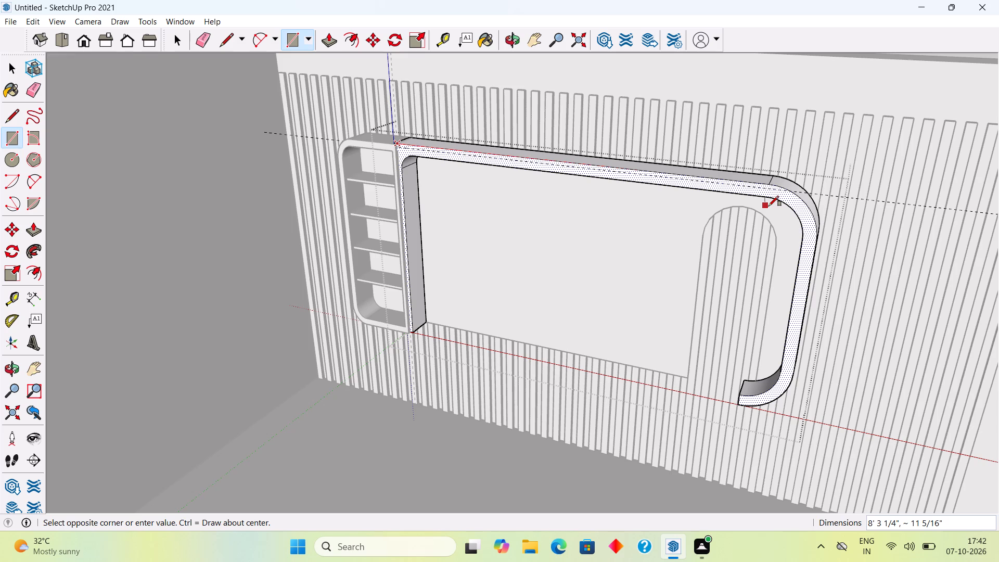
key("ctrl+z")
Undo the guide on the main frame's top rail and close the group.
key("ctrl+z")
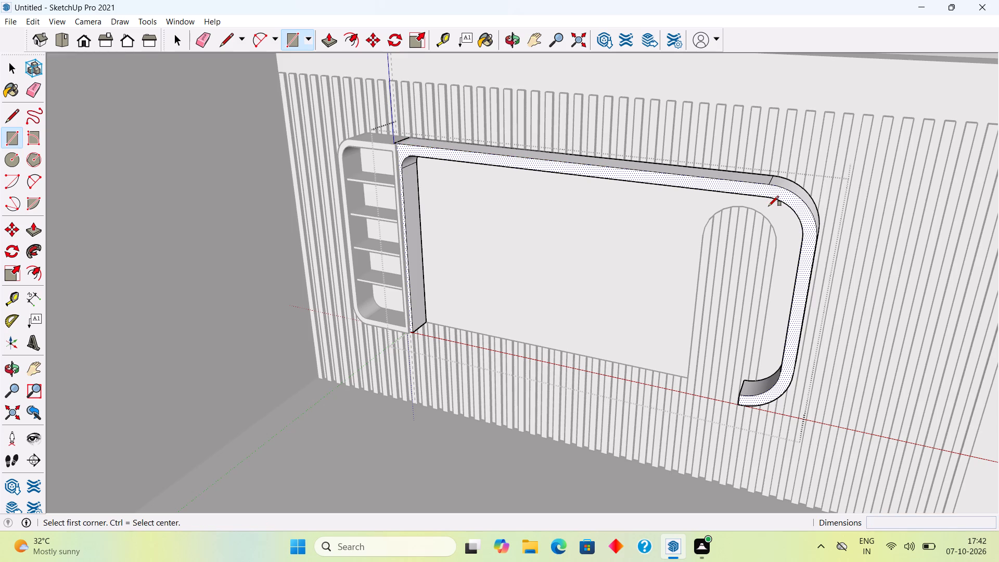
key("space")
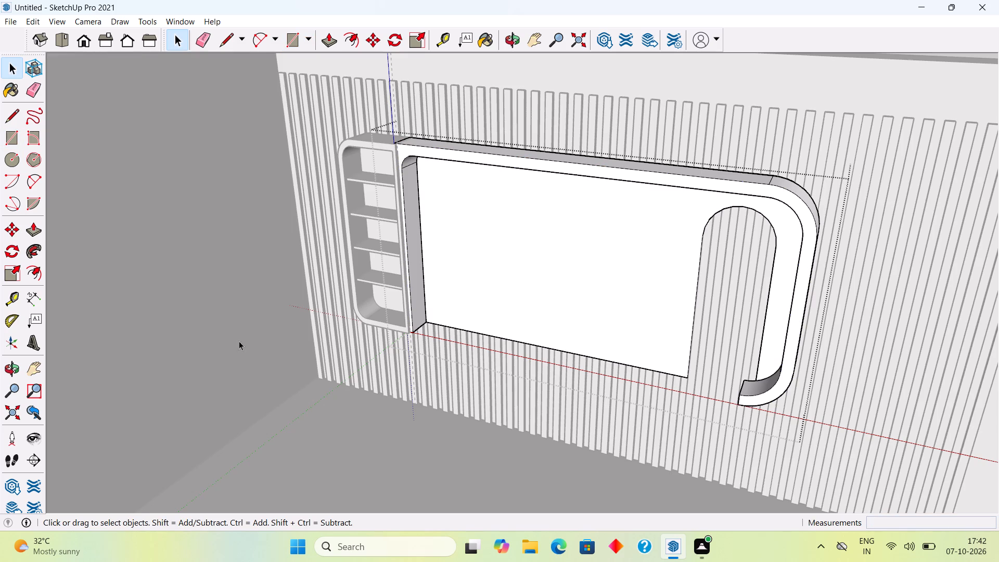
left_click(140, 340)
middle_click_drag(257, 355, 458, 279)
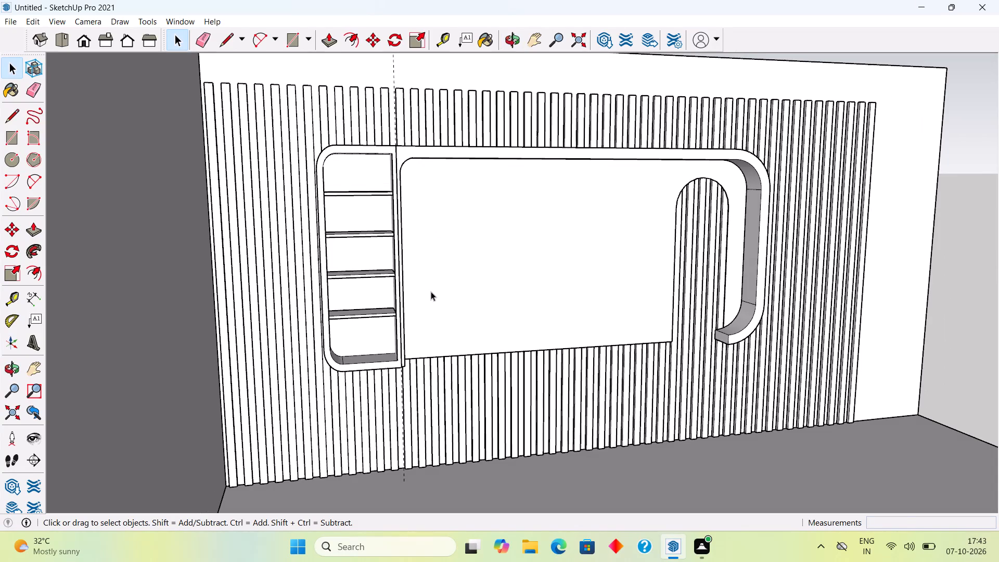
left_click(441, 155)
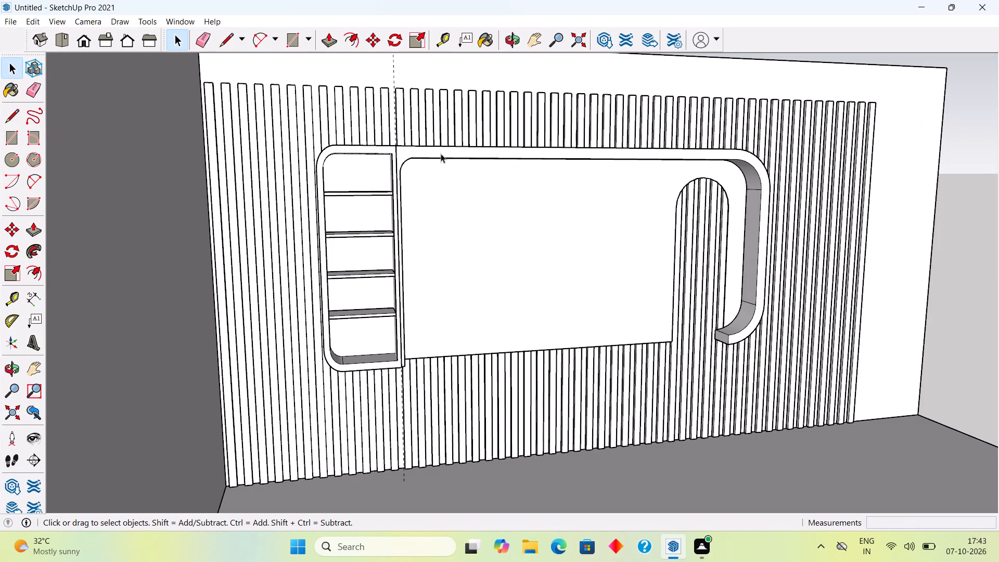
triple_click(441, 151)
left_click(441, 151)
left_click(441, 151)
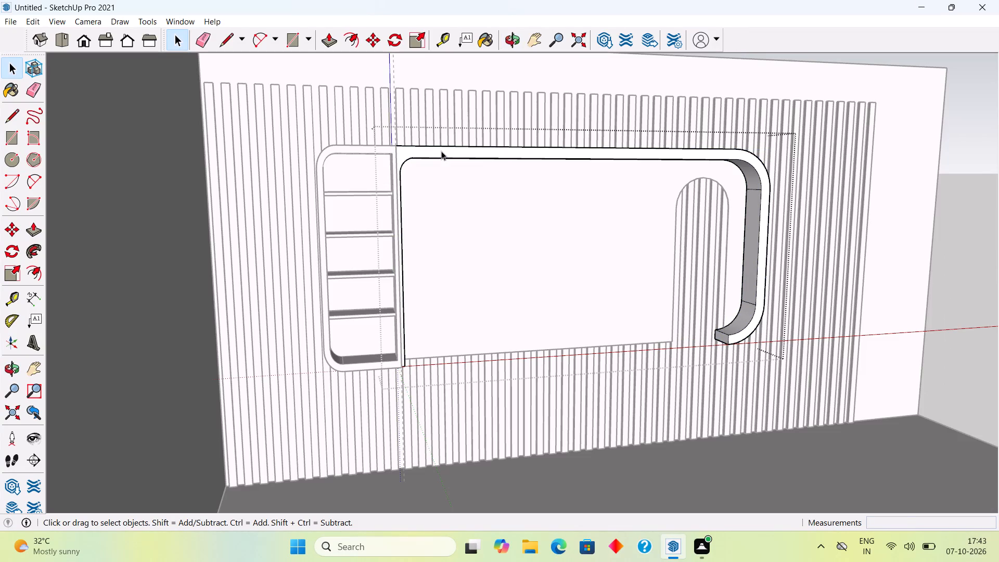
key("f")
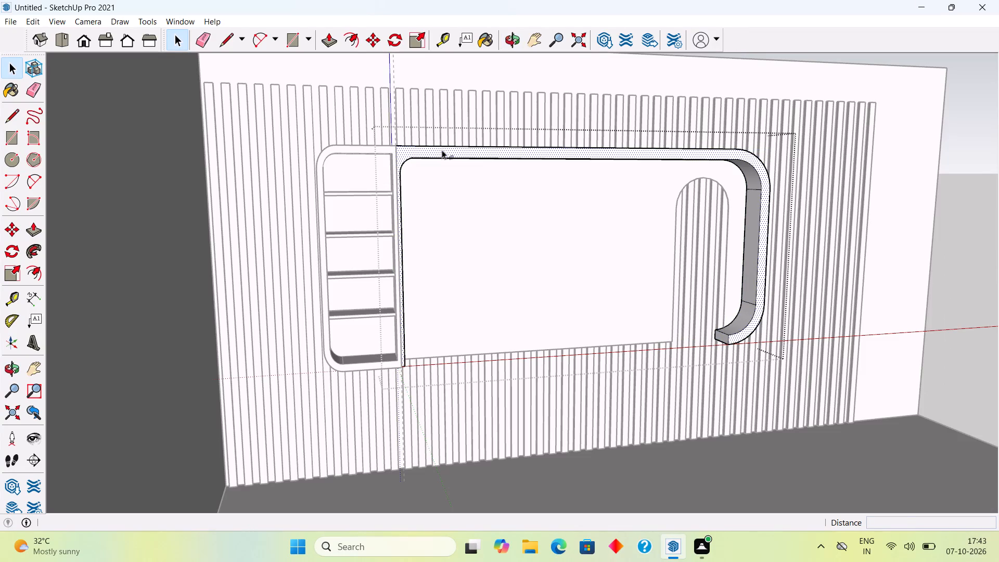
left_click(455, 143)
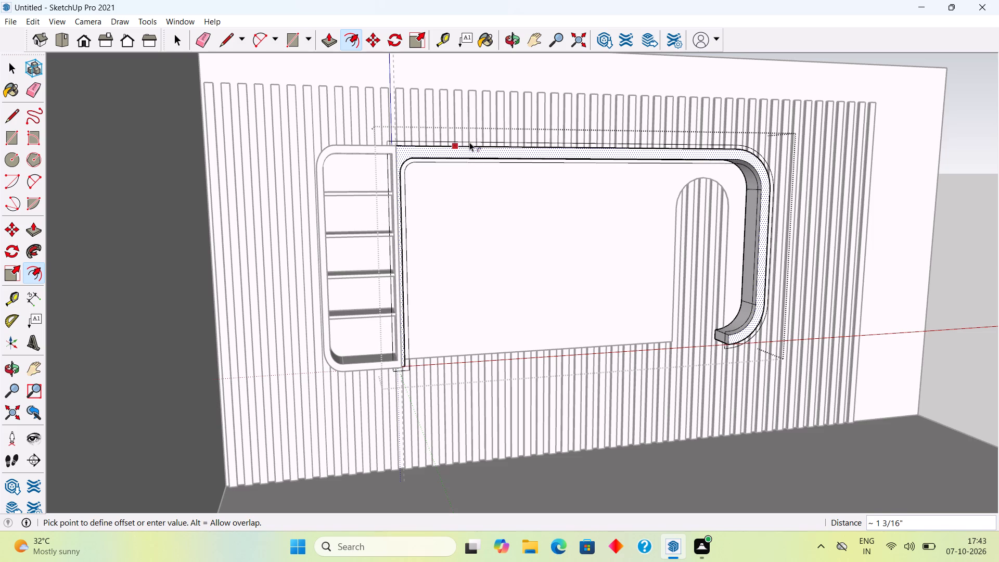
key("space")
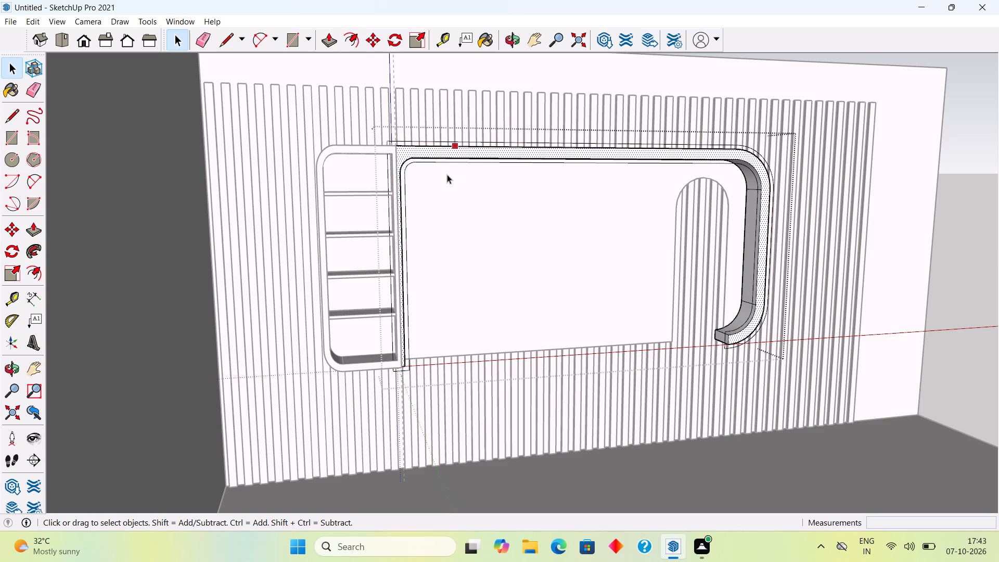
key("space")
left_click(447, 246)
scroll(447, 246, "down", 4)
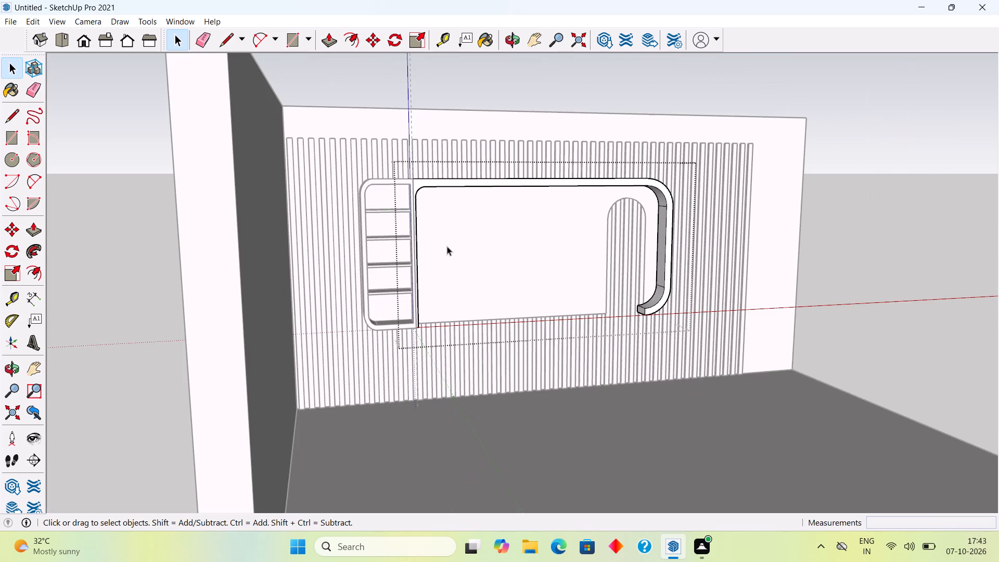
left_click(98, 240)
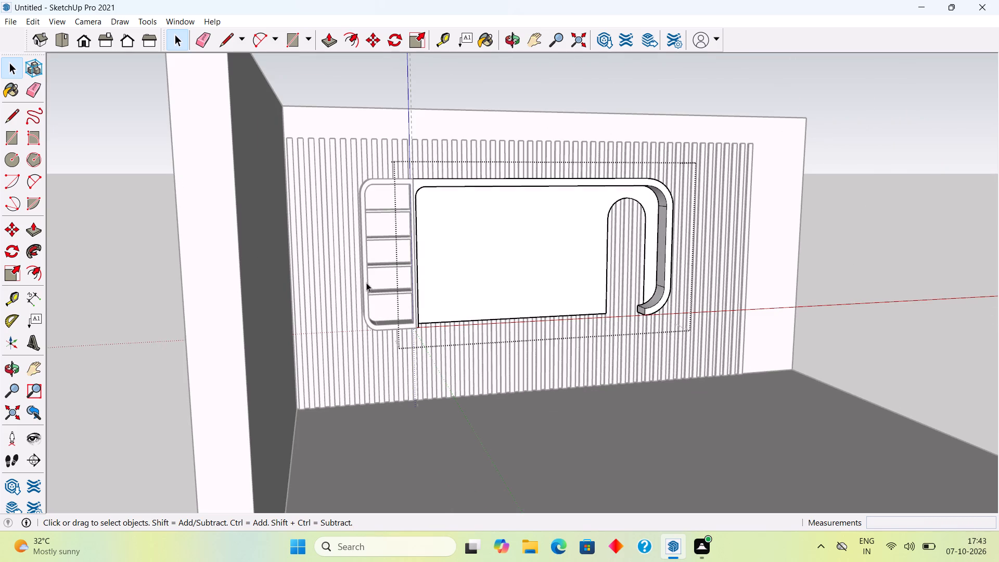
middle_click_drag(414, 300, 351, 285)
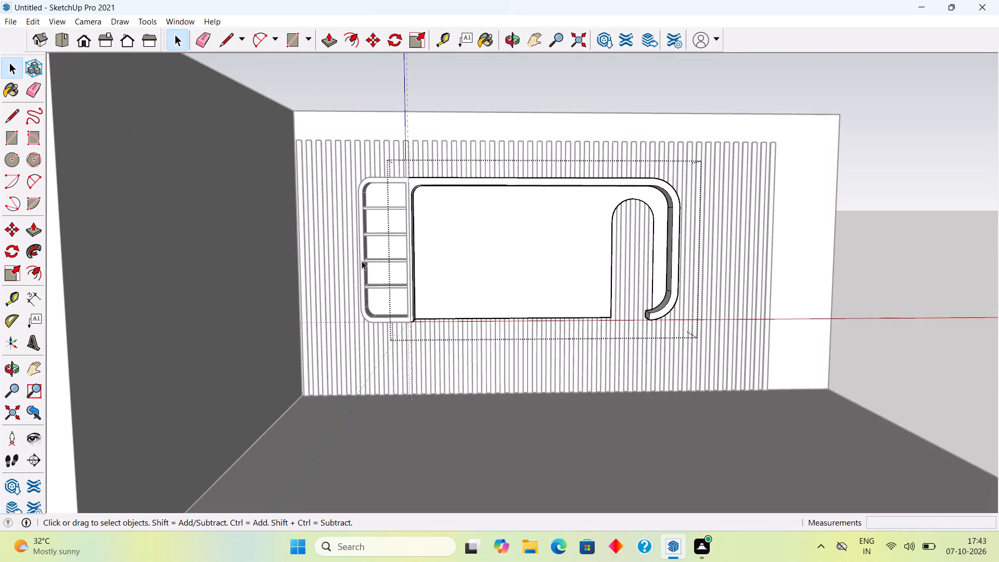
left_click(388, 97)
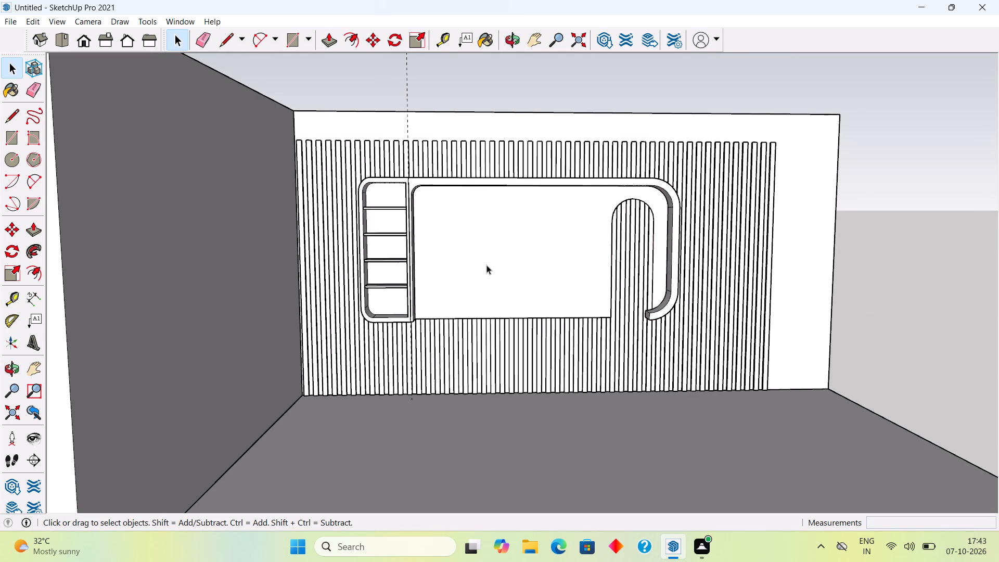
Delete the vertical guide line running along the joint between the shelf unit and the main frame.
scroll(407, 197, "up", 6)
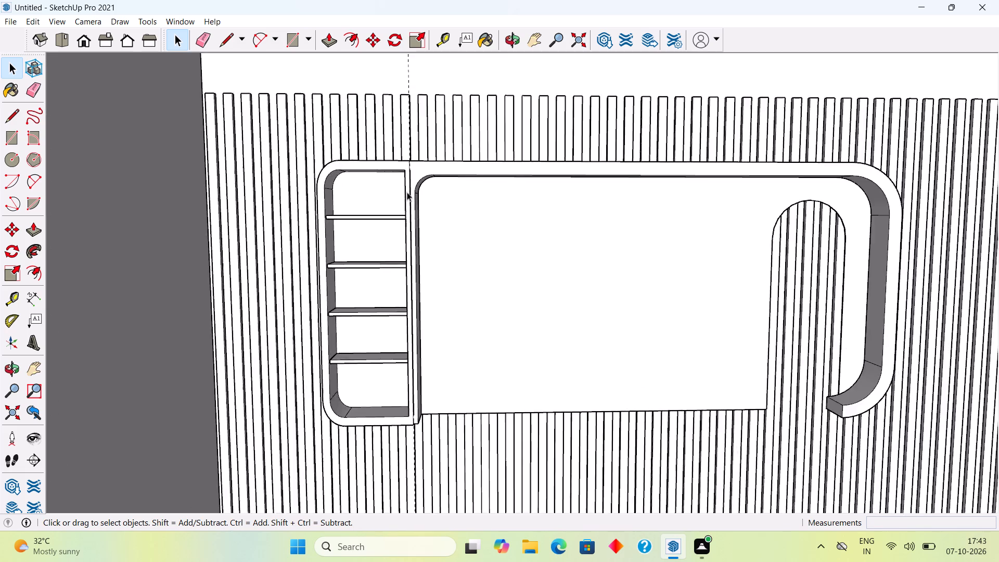
scroll(407, 180, "up", 10)
left_click(412, 153)
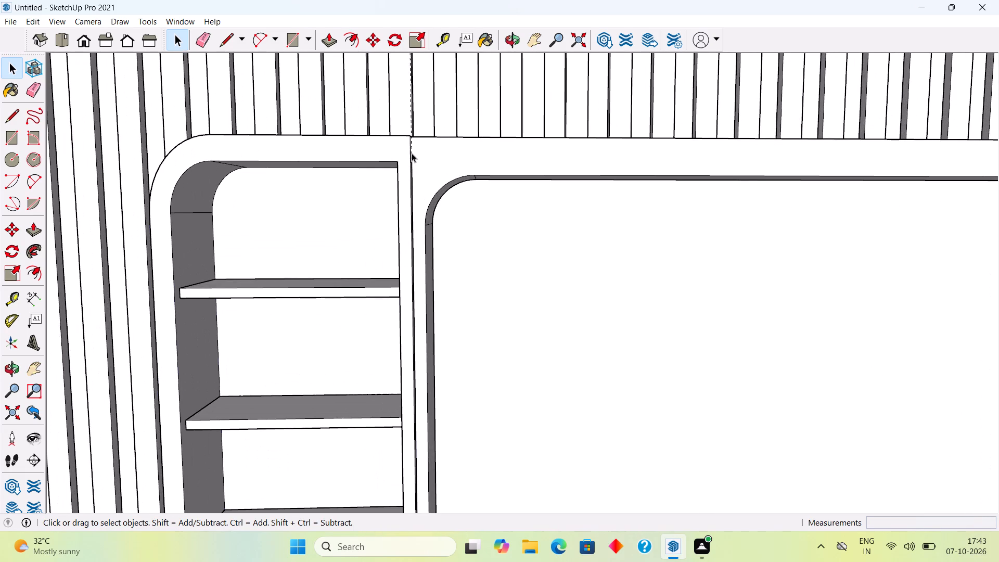
scroll(433, 234, "down", 15)
middle_click(433, 235)
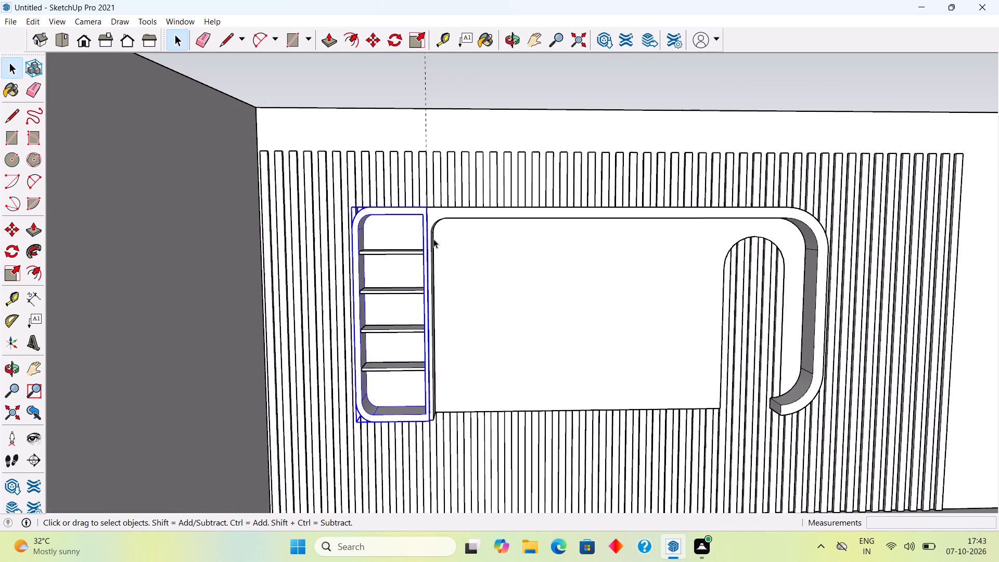
left_click(425, 88)
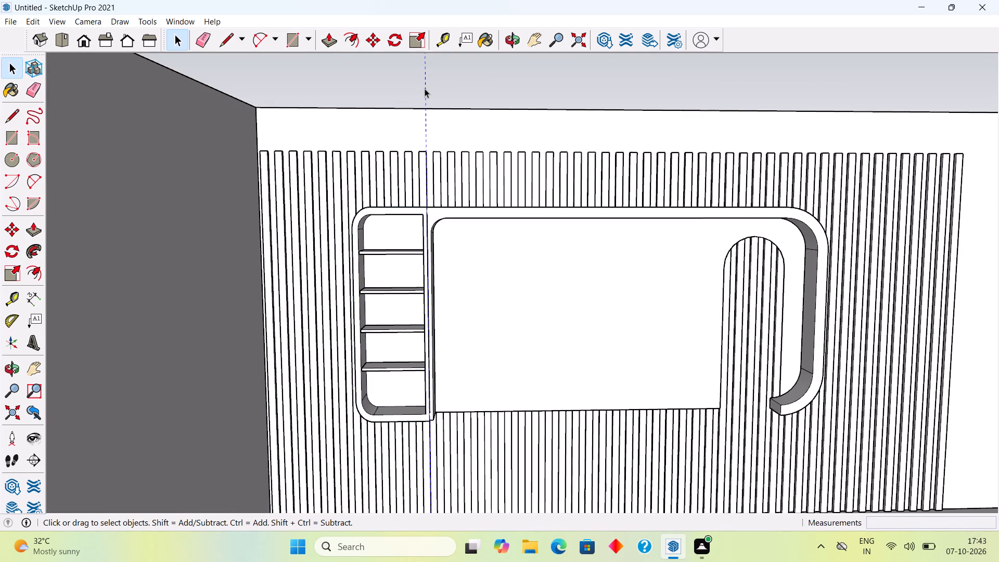
key("Delete")
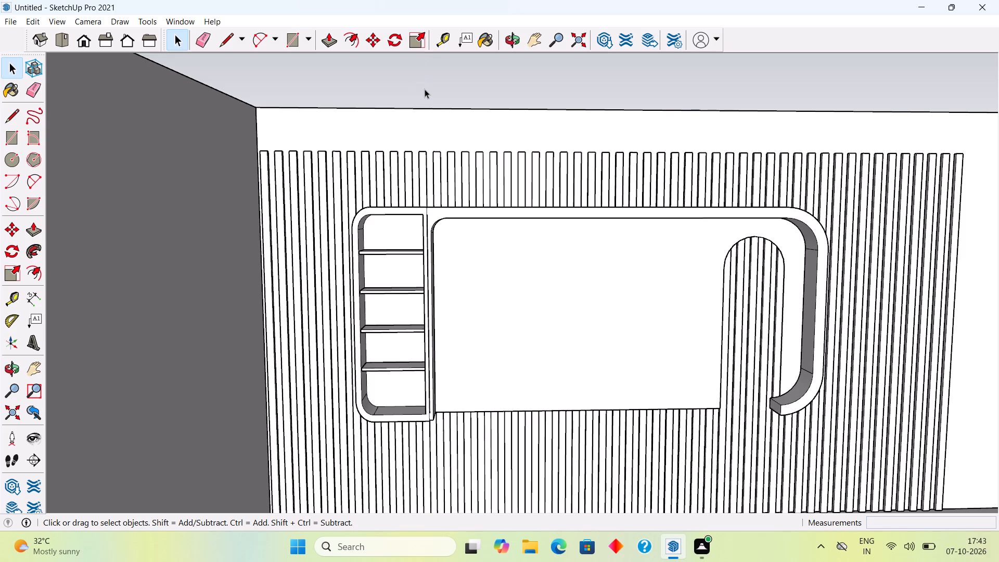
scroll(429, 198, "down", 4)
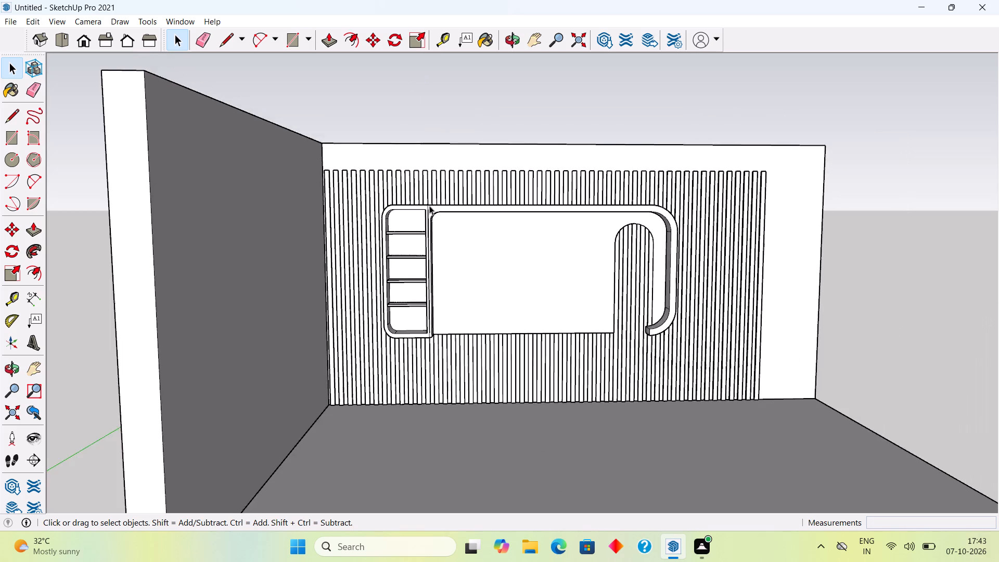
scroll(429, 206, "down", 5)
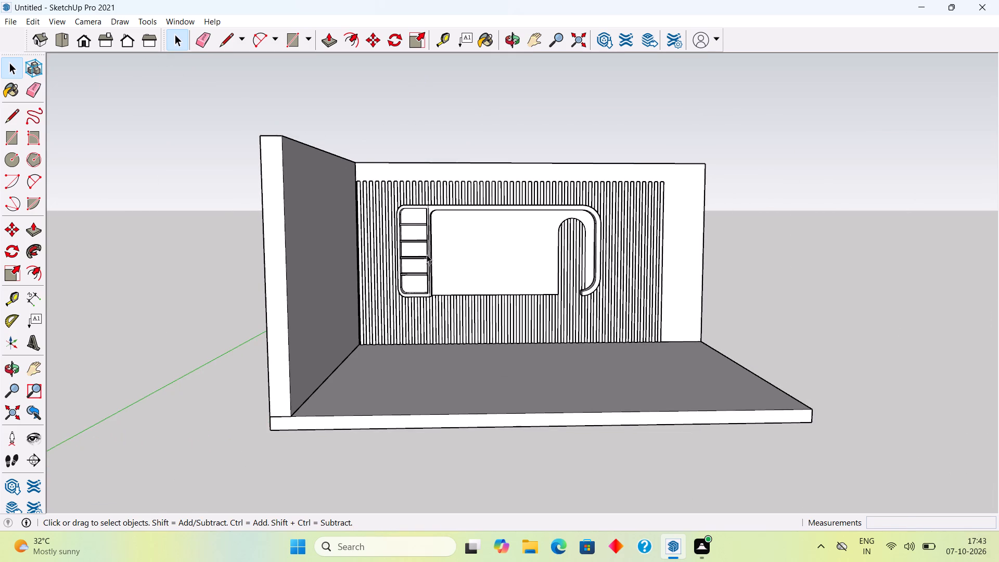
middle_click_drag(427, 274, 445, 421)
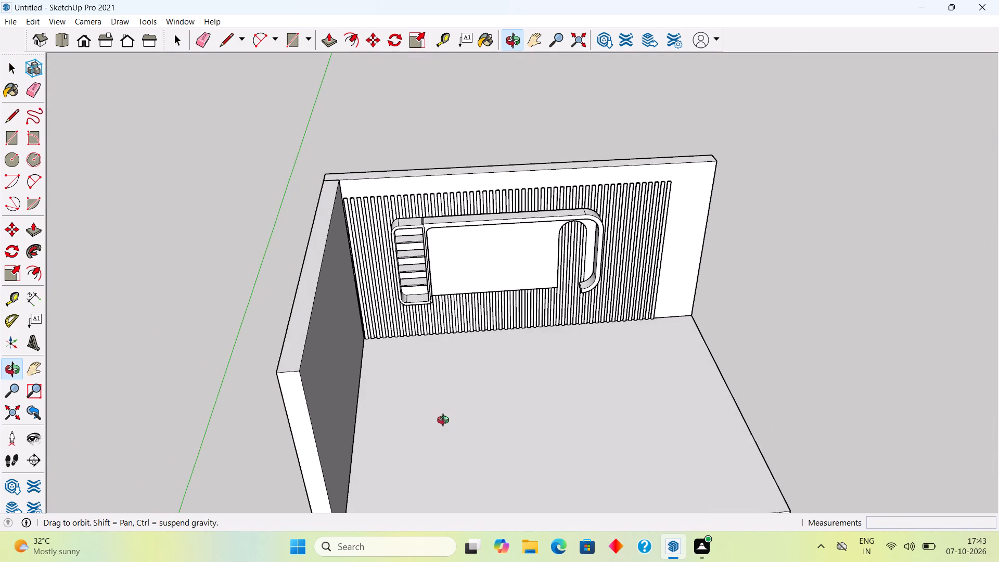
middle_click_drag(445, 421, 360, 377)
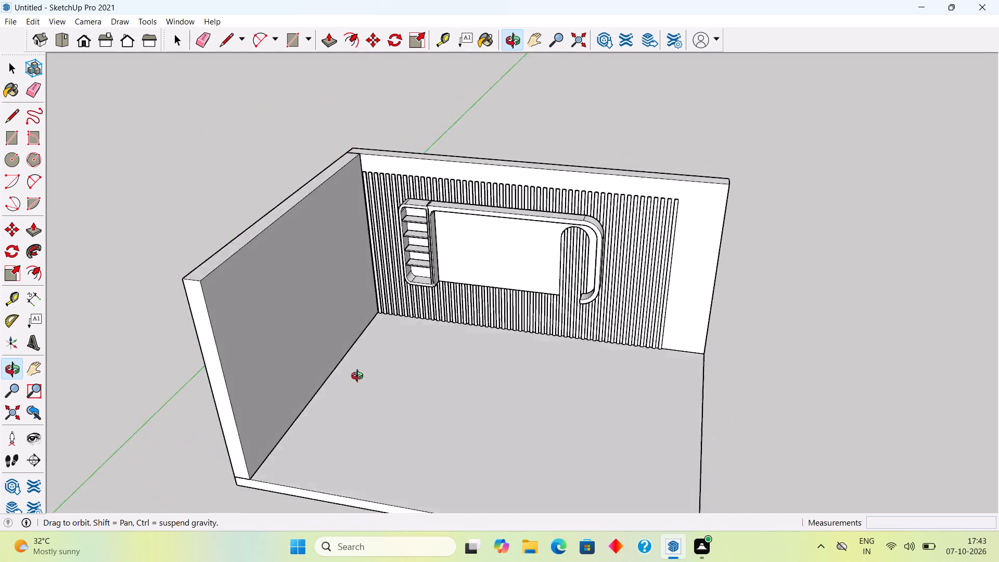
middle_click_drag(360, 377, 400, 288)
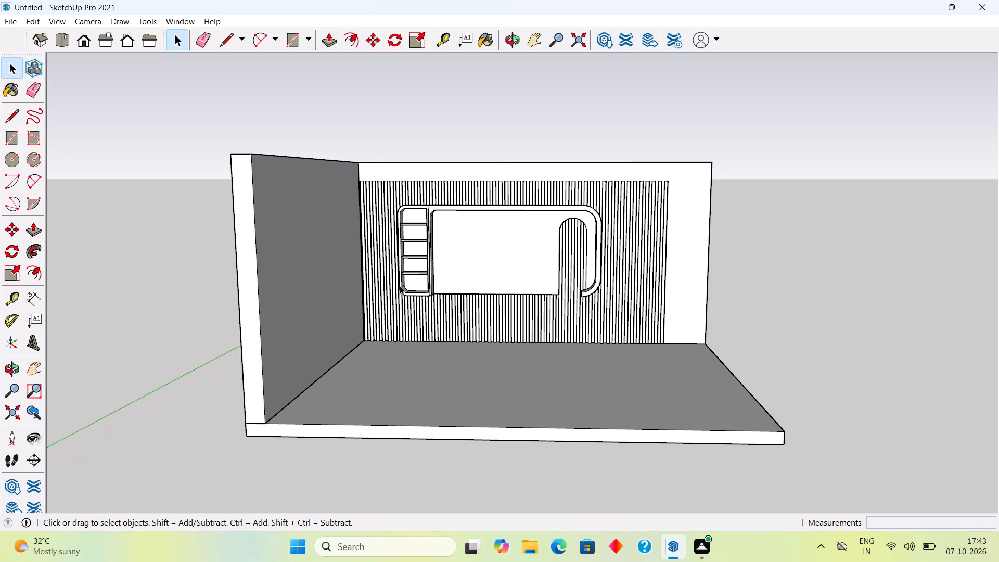
Place a horizontal guide along the lower edge of the white back panel, where it meets the fluted wall strips.
middle_click_drag(426, 285, 427, 286)
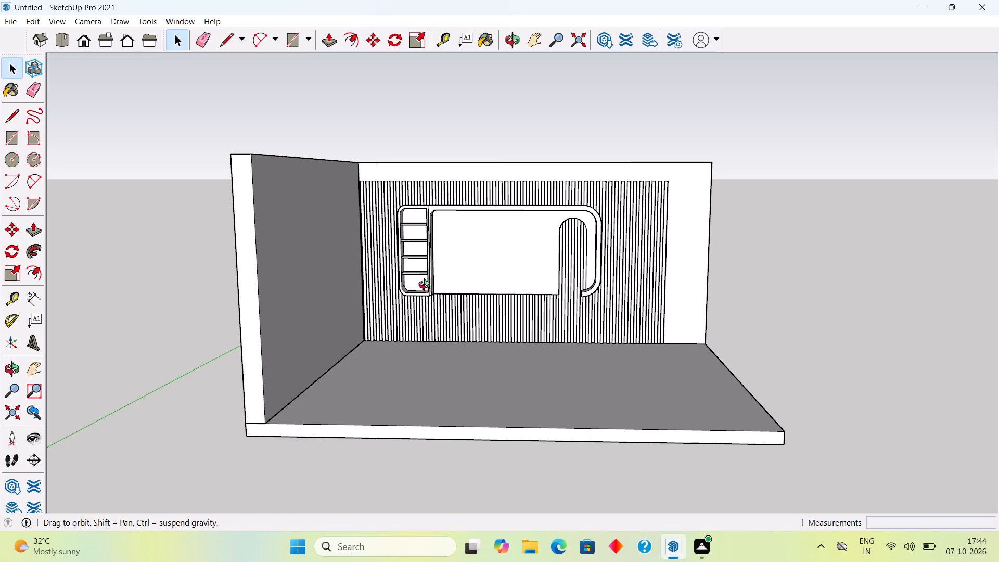
middle_click_drag(427, 286, 479, 288)
scroll(483, 312, "up", 8)
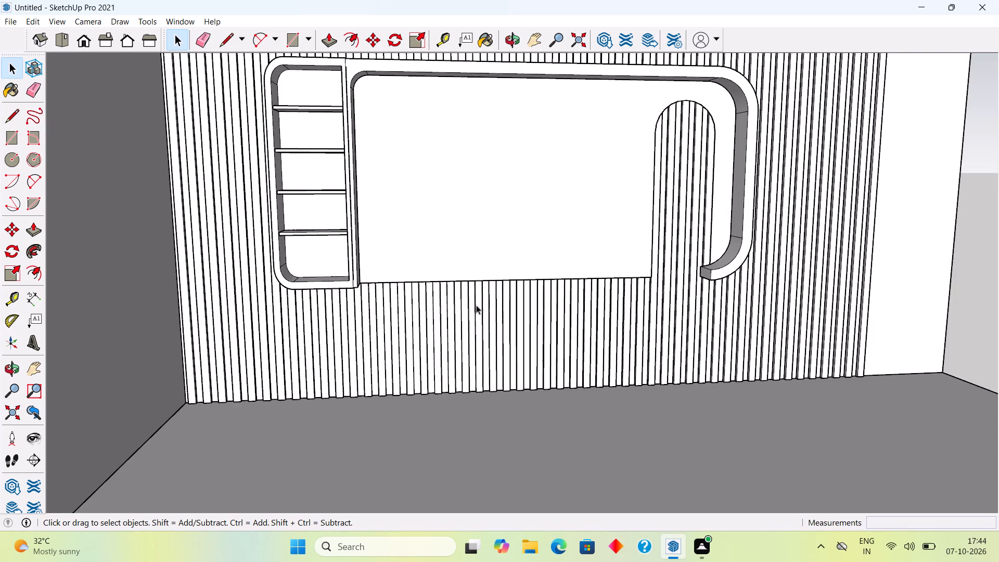
middle_click_drag(472, 301, 472, 192)
middle_click_drag(463, 201, 473, 285)
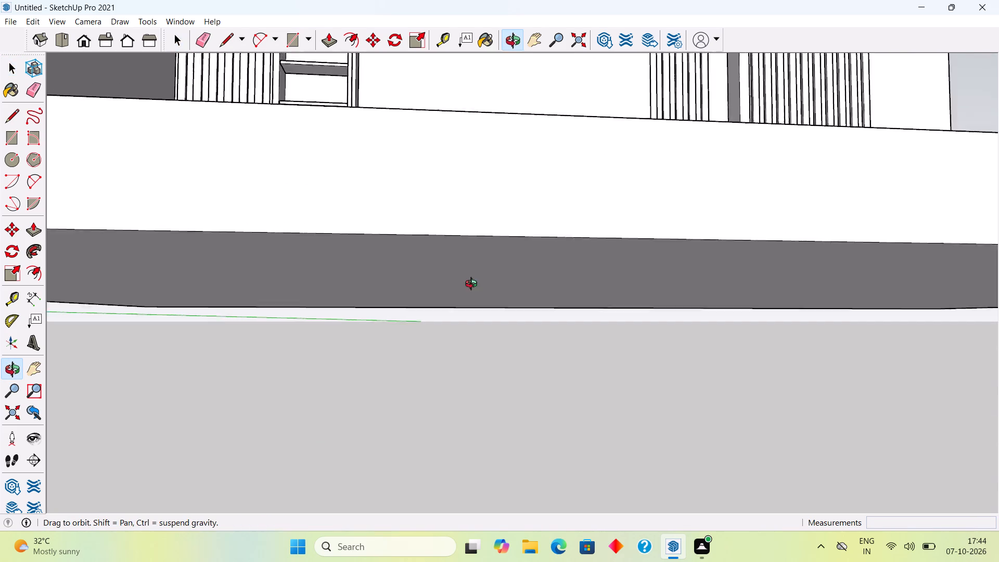
middle_click_drag(473, 285, 511, 424)
scroll(511, 424, "down", 3)
scroll(471, 366, "down", 4)
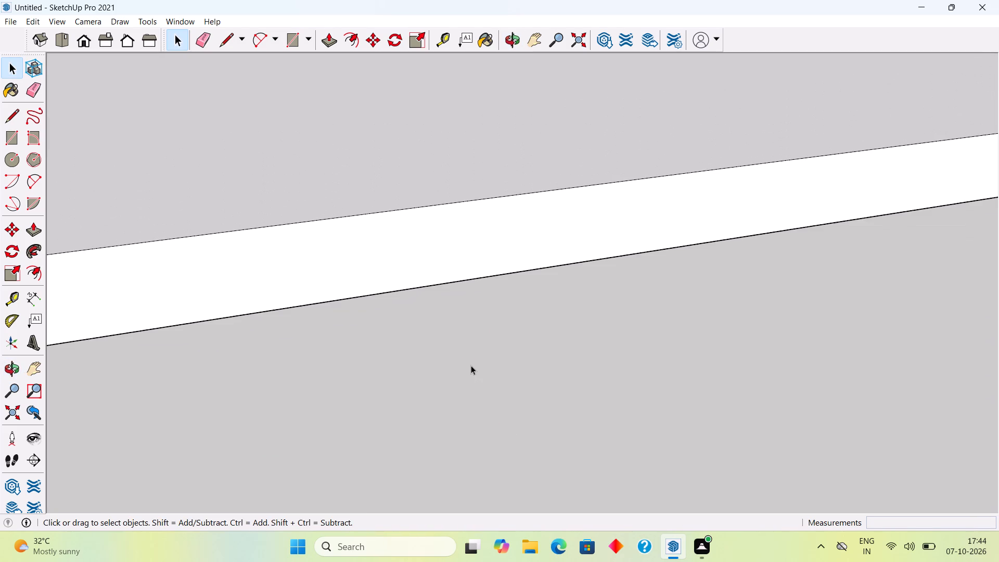
middle_click_drag(471, 365, 508, 561, "shift")
scroll(471, 365, "down", 1, "shift")
scroll(275, 65, "down", 6)
scroll(280, 145, "down", 10)
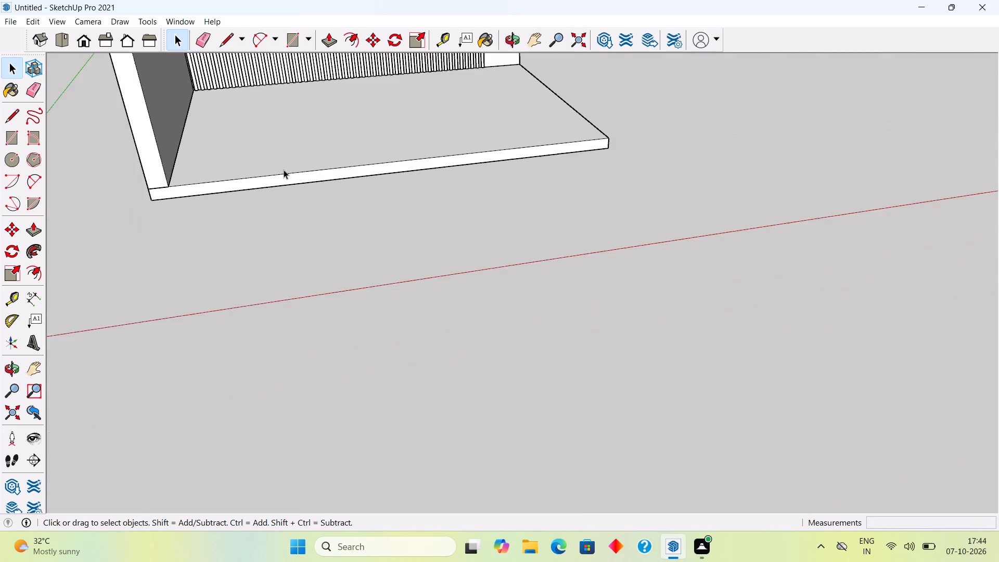
scroll(284, 170, "down", 18)
scroll(300, 93, "up", 11)
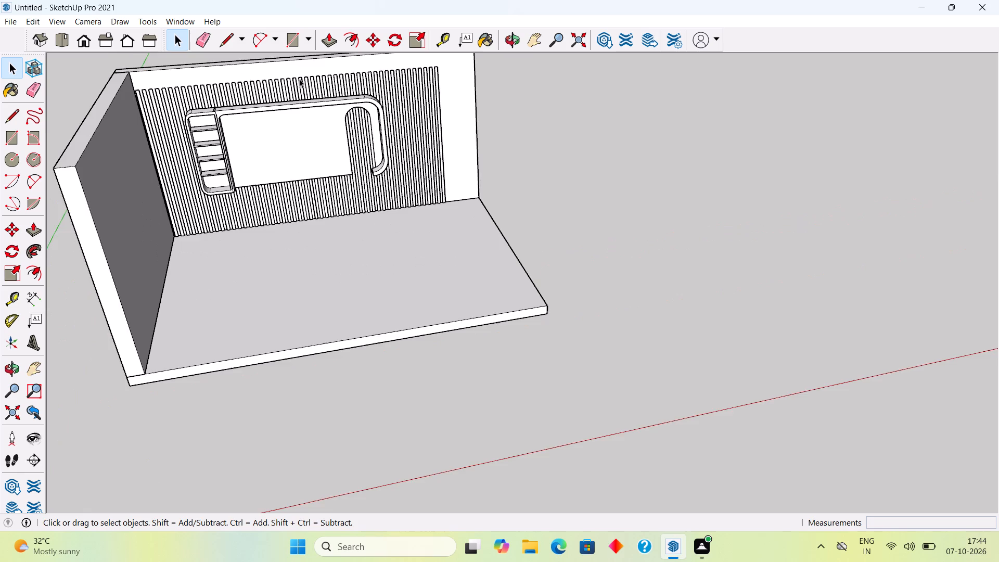
scroll(299, 79, "up", 5)
middle_click_drag(285, 197, 280, 134)
scroll(268, 208, "up", 8)
middle_click_drag(267, 255, 255, 228)
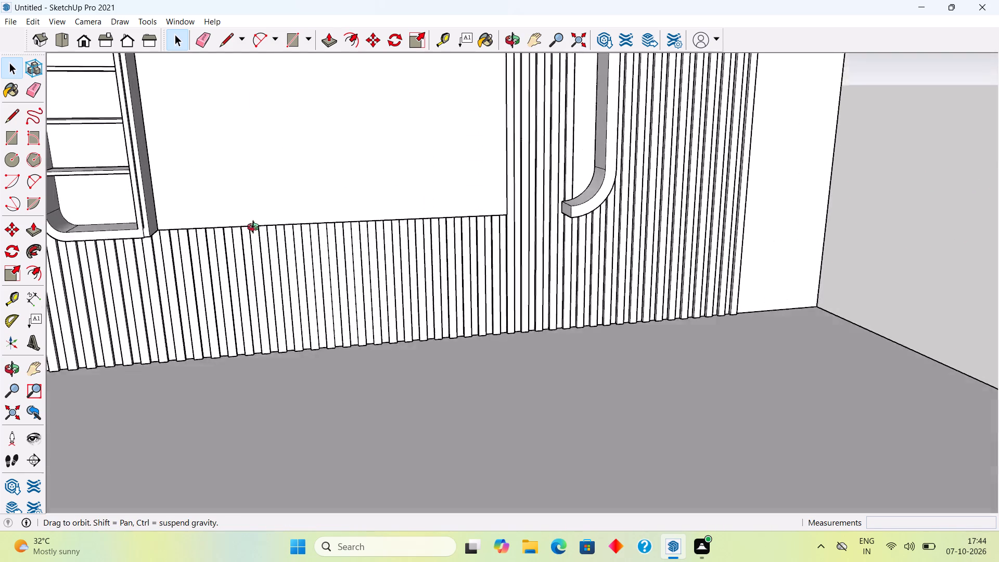
middle_click_drag(255, 228, 290, 181)
scroll(264, 239, "up", 6)
middle_click_drag(267, 211, 265, 178)
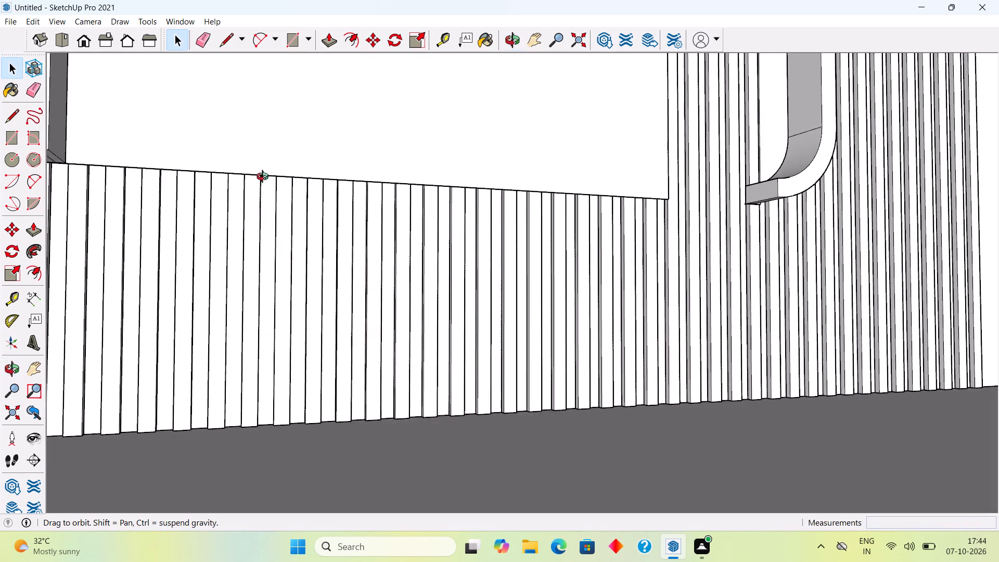
middle_click_drag(265, 178, 291, 173)
scroll(291, 174, "up", 6)
middle_click_drag(214, 173, 219, 154)
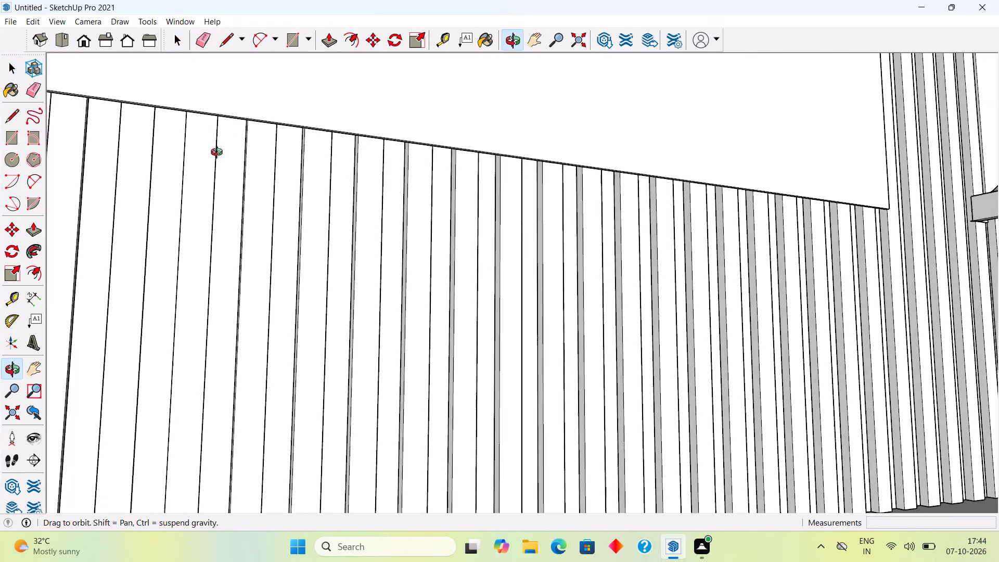
middle_click_drag(219, 154, 297, 157)
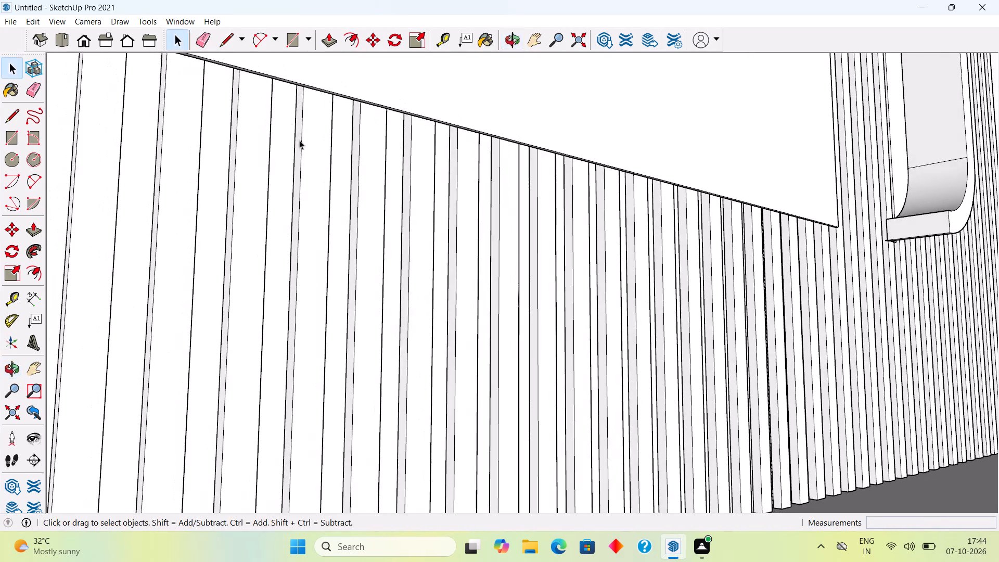
scroll(290, 91, "up", 8)
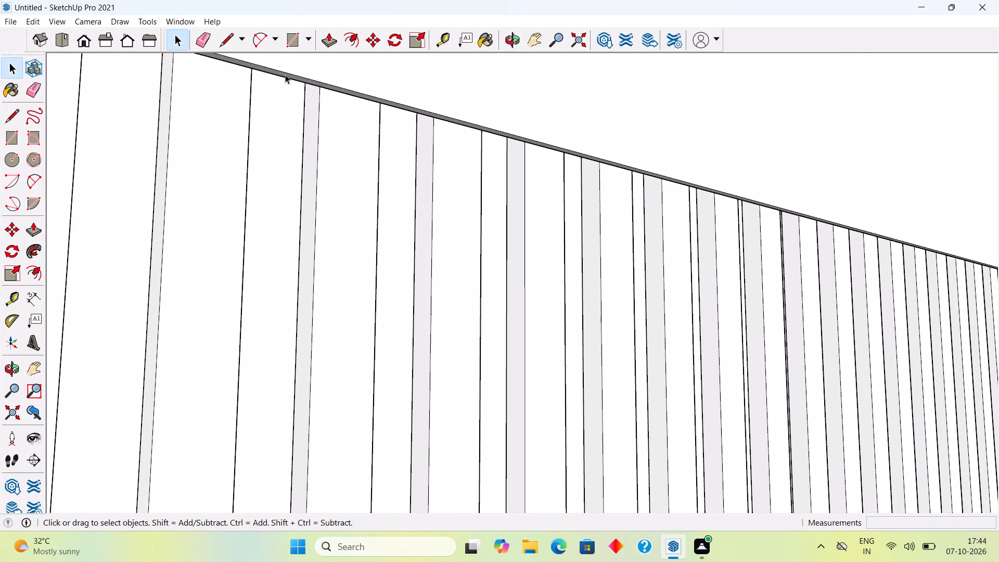
key("t")
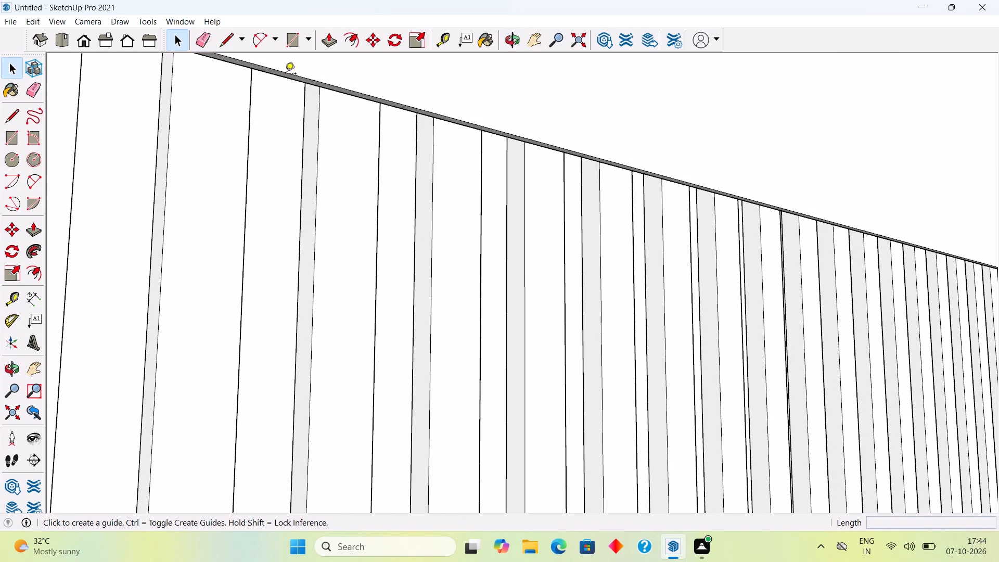
double_click(277, 80)
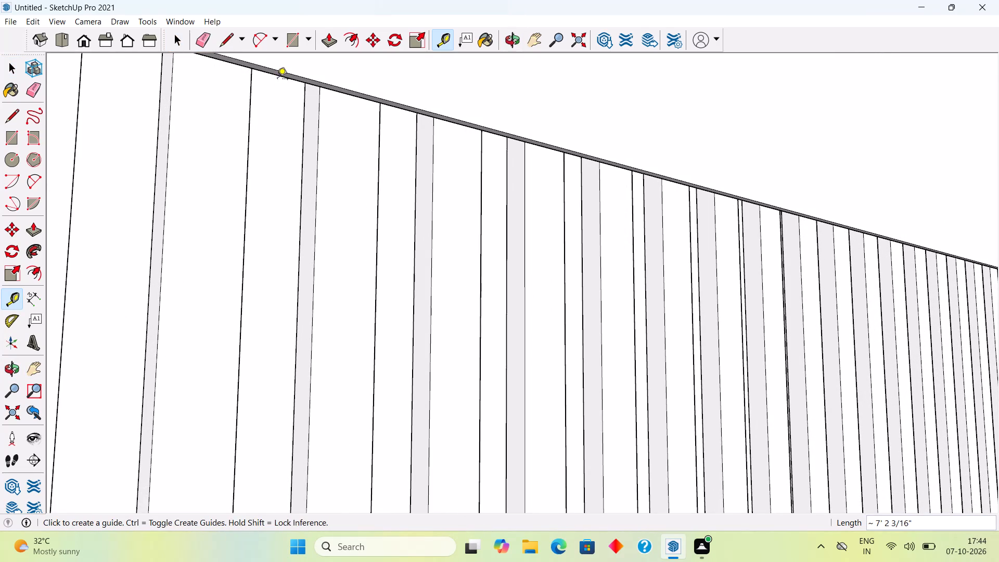
Place a second horizontal guide 2' 9" below the back panel's lower edge, along the base of the fluted strips at the floor.
left_click(279, 76)
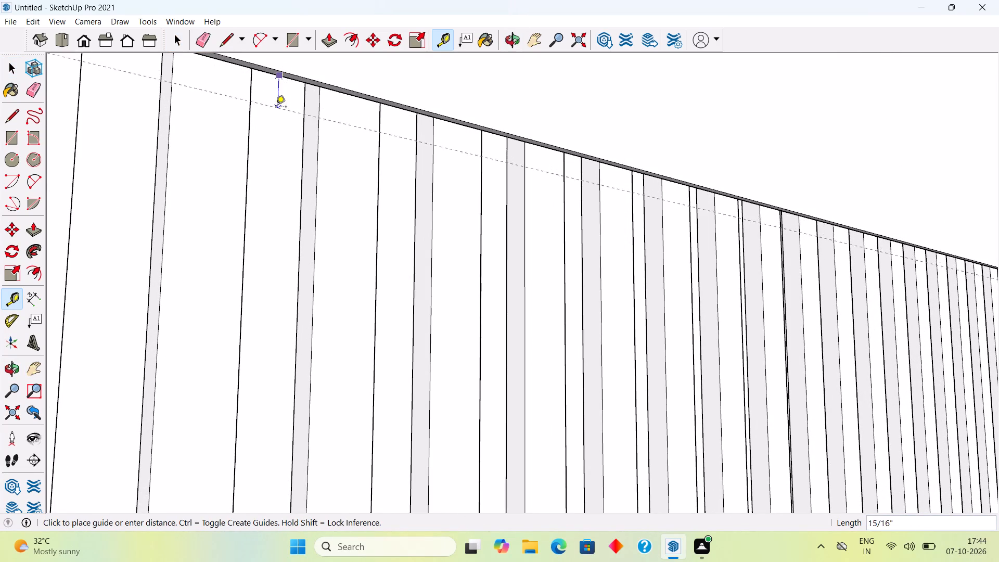
scroll(276, 149, "down", 20)
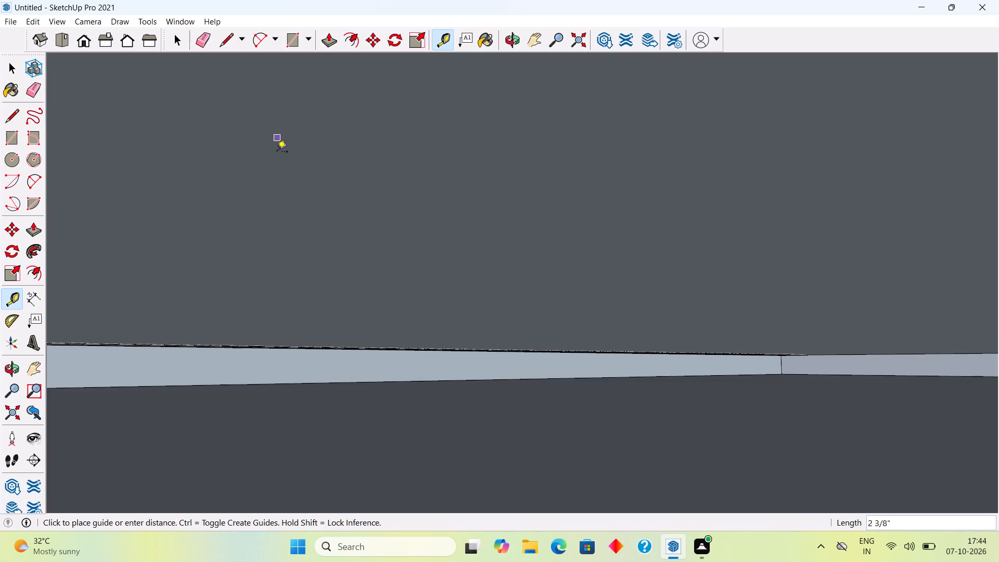
scroll(277, 152, "down", 5)
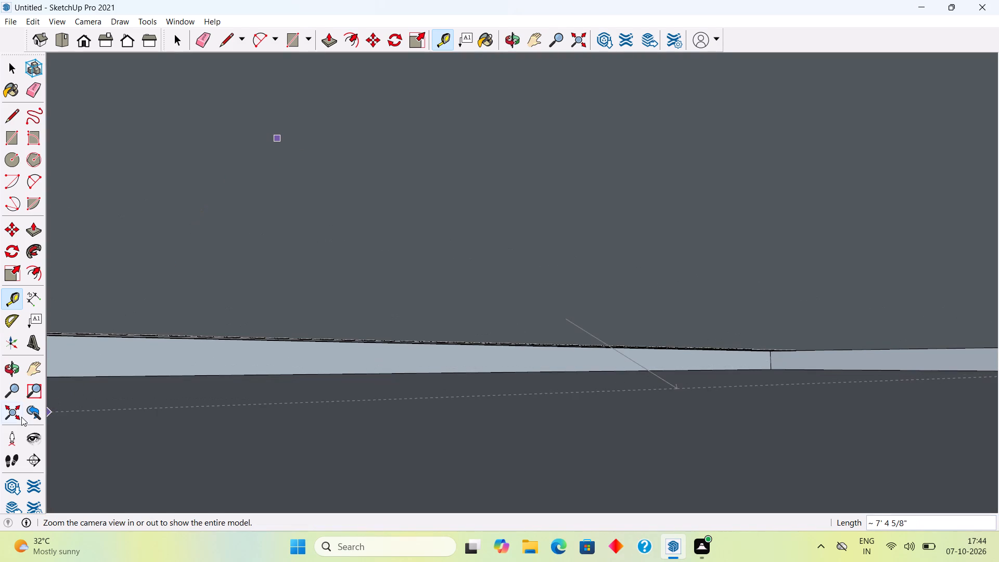
left_click(15, 415)
middle_click_drag(316, 339, 113, 366)
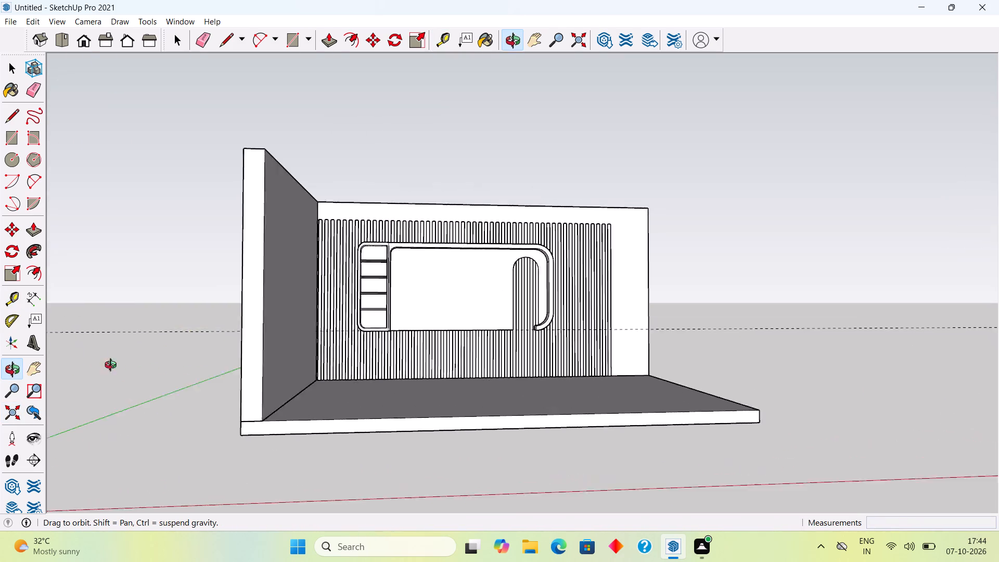
middle_click_drag(113, 366, 95, 371)
scroll(375, 386, "up", 9)
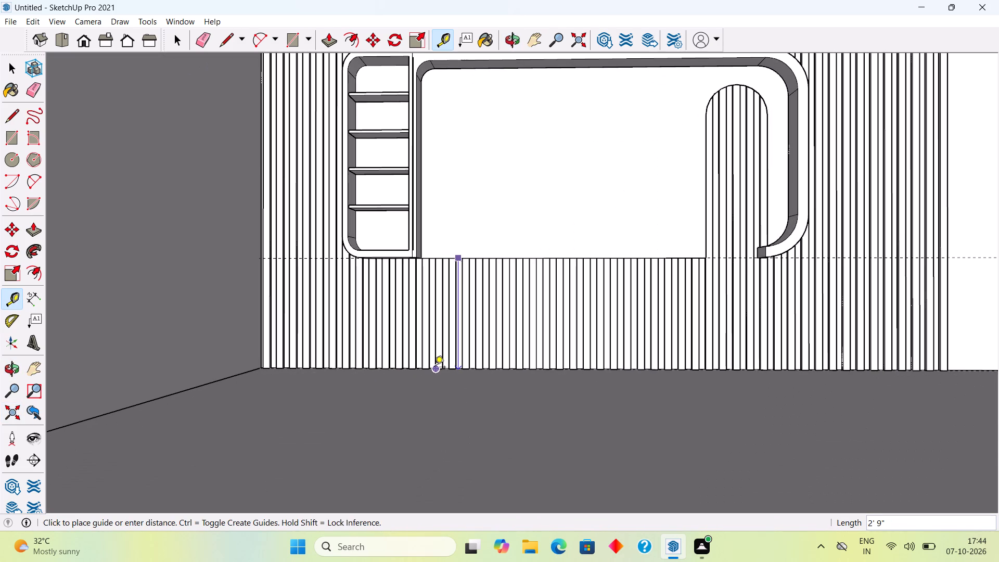
left_click(434, 368)
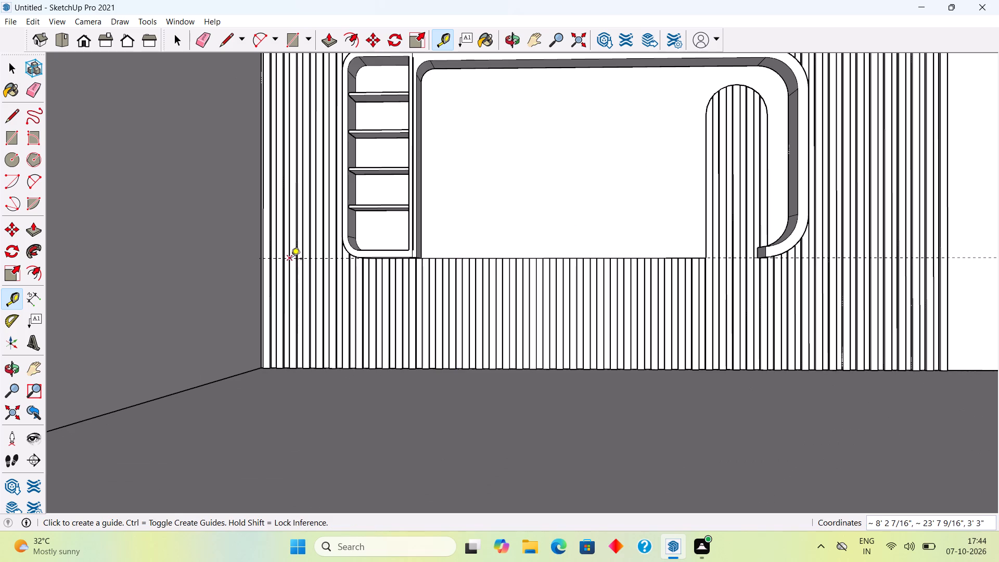
Measure the height from the guide at the panel's lower edge down to the floor.
scroll(292, 260, "up", 11)
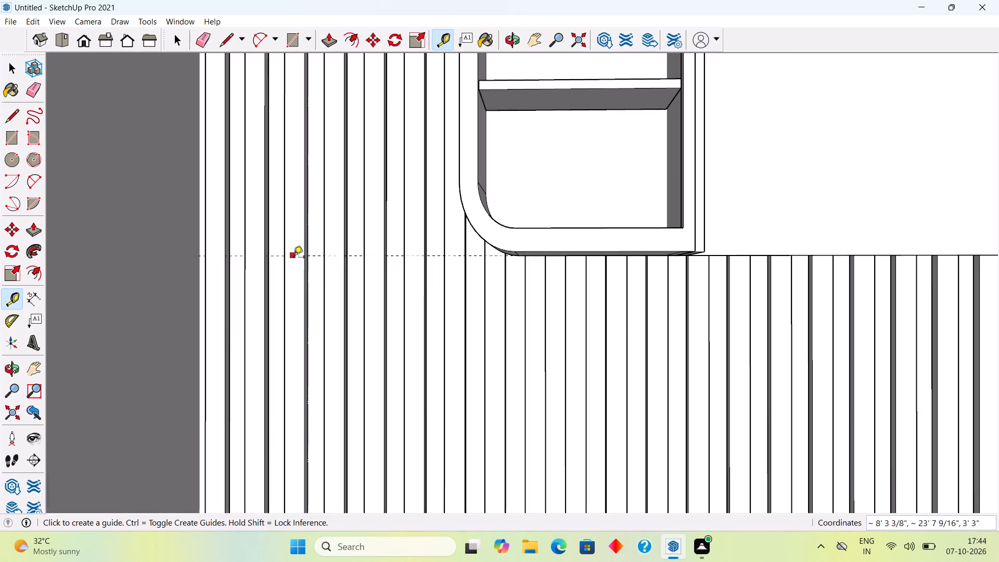
left_click(294, 258)
scroll(280, 344, "down", 10)
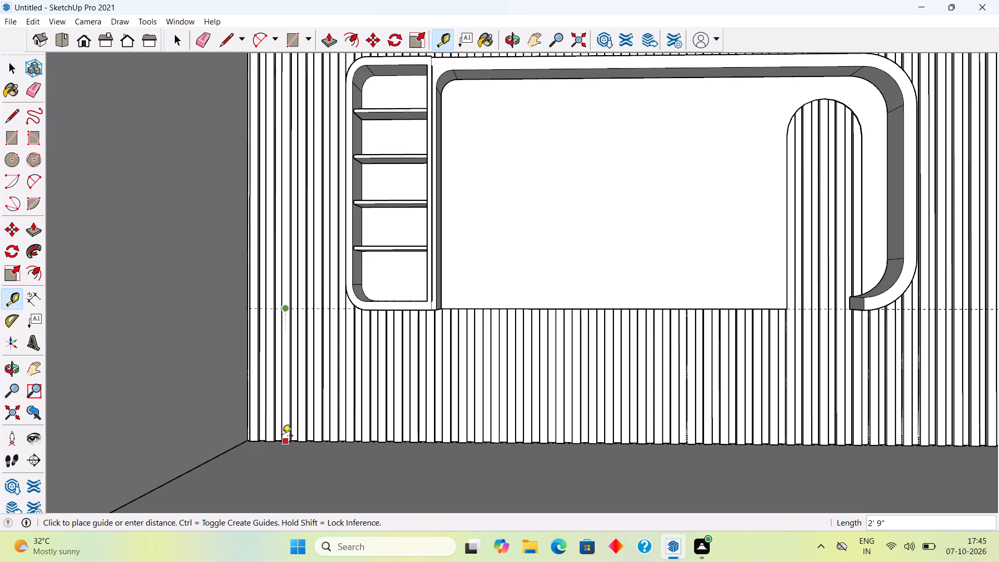
key("space")
scroll(282, 437, "down", 10)
left_click(337, 169)
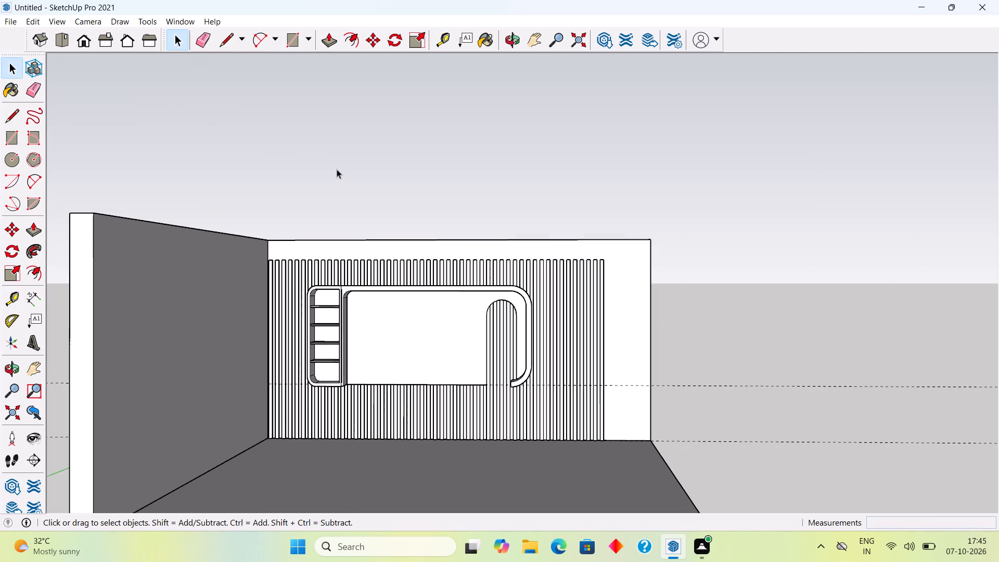
Place a vertical guide along the shelf frame's outer side edge, against the fluted strips just above its rounded bottom corner.
scroll(384, 293, "down", 1)
middle_click_drag(387, 325, 335, 440)
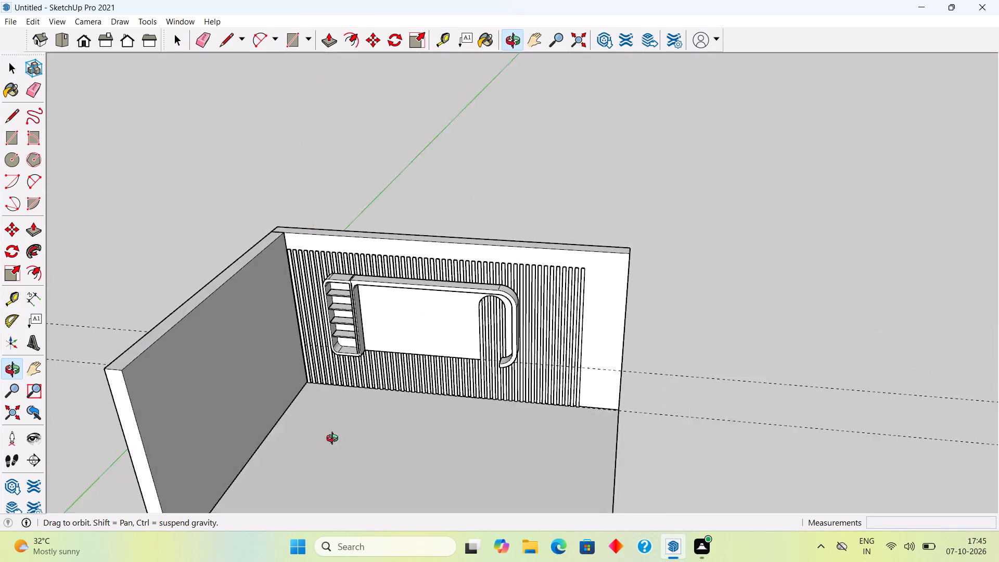
middle_click_drag(335, 440, 329, 433)
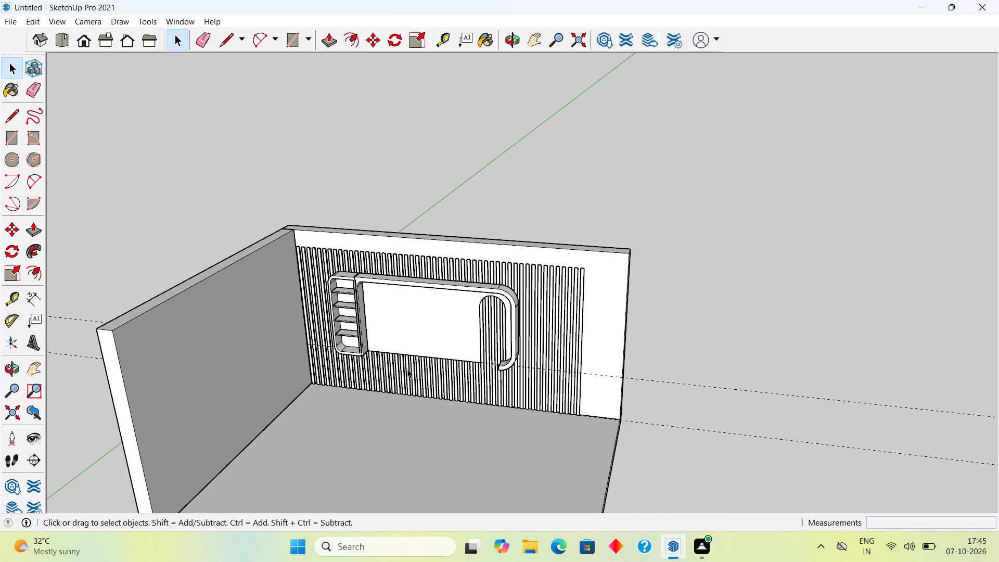
middle_click_drag(407, 367, 427, 253)
scroll(368, 378, "up", 5)
middle_click_drag(369, 380, 289, 410)
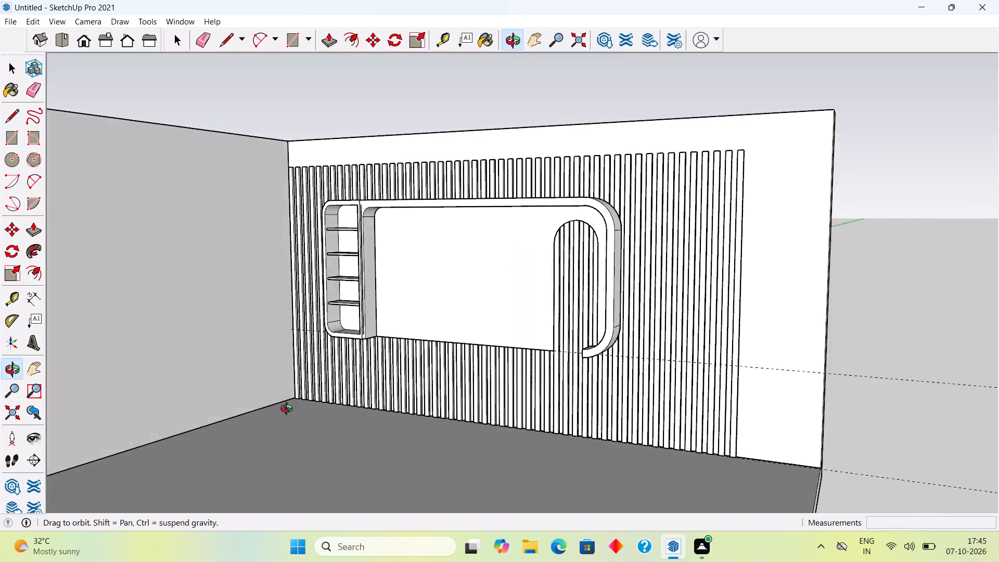
middle_click_drag(289, 410, 479, 383)
middle_click_drag(336, 381, 327, 344)
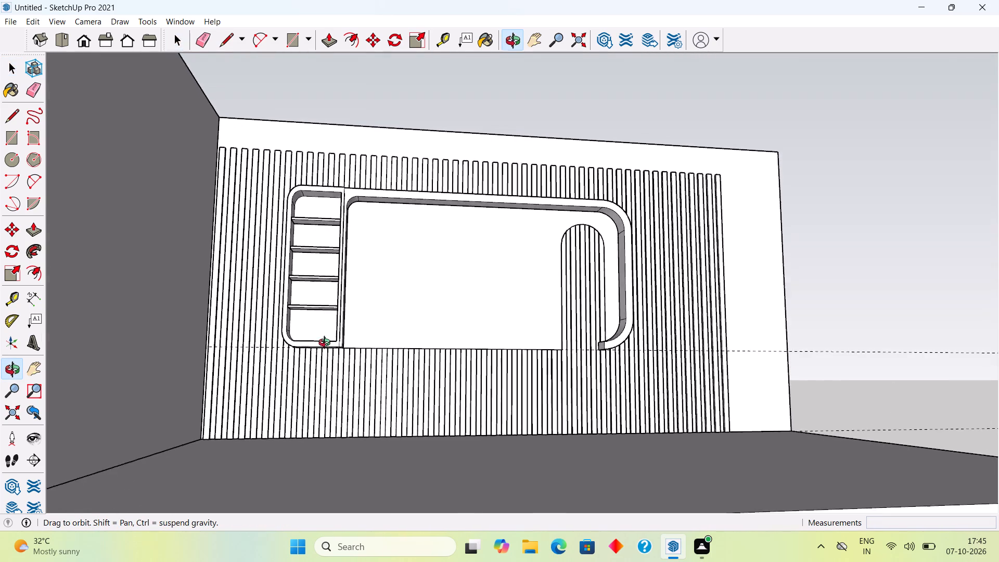
middle_click_drag(327, 344, 325, 350)
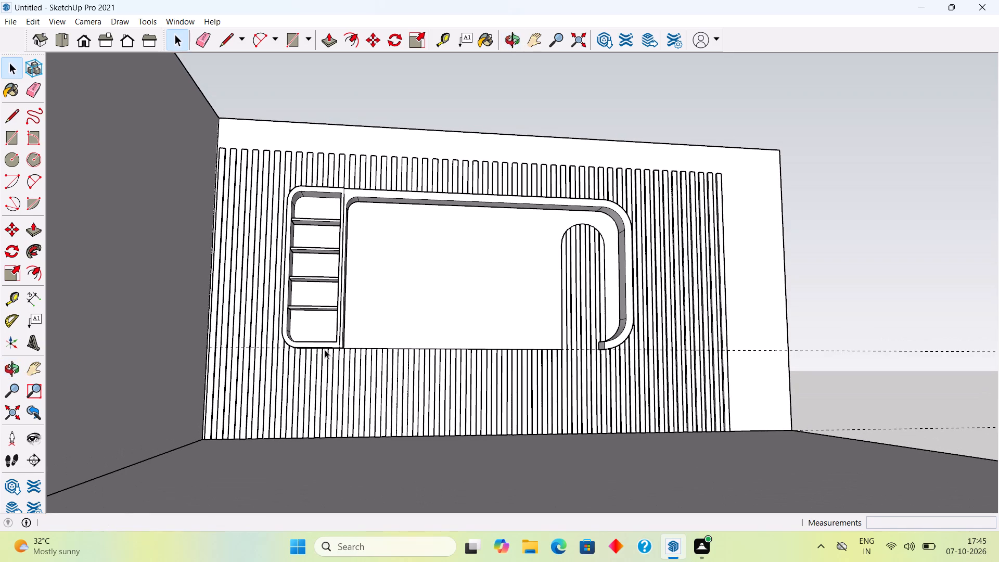
scroll(325, 350, "up", 6)
middle_click_drag(318, 338, 334, 337)
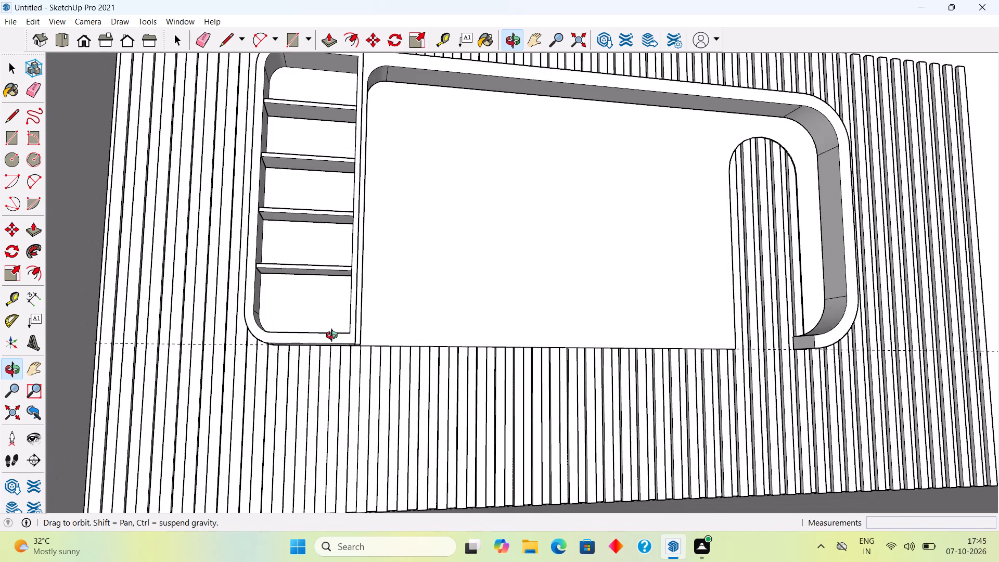
middle_click_drag(334, 337, 332, 341)
scroll(234, 380, "up", 5)
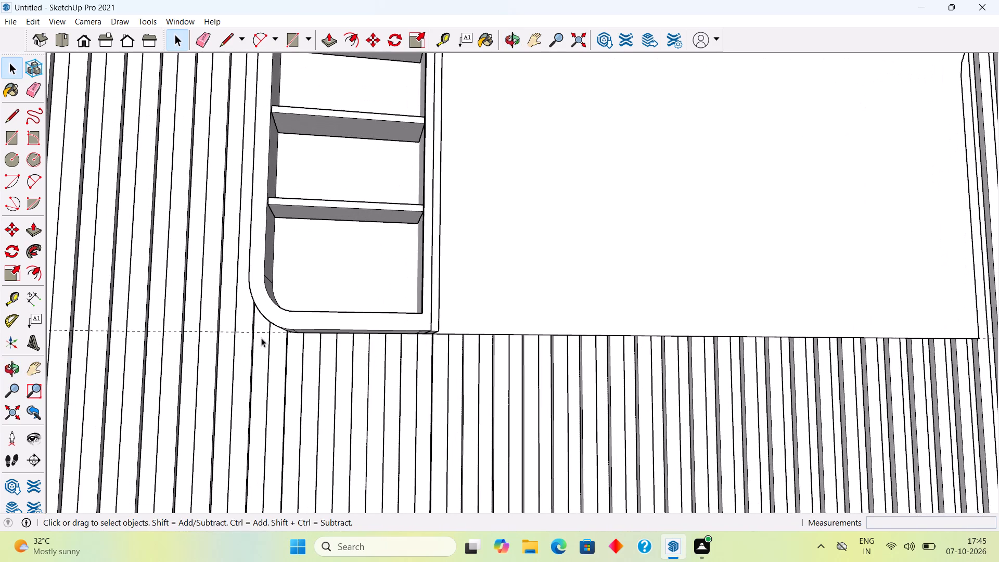
middle_click_drag(264, 344, 390, 424)
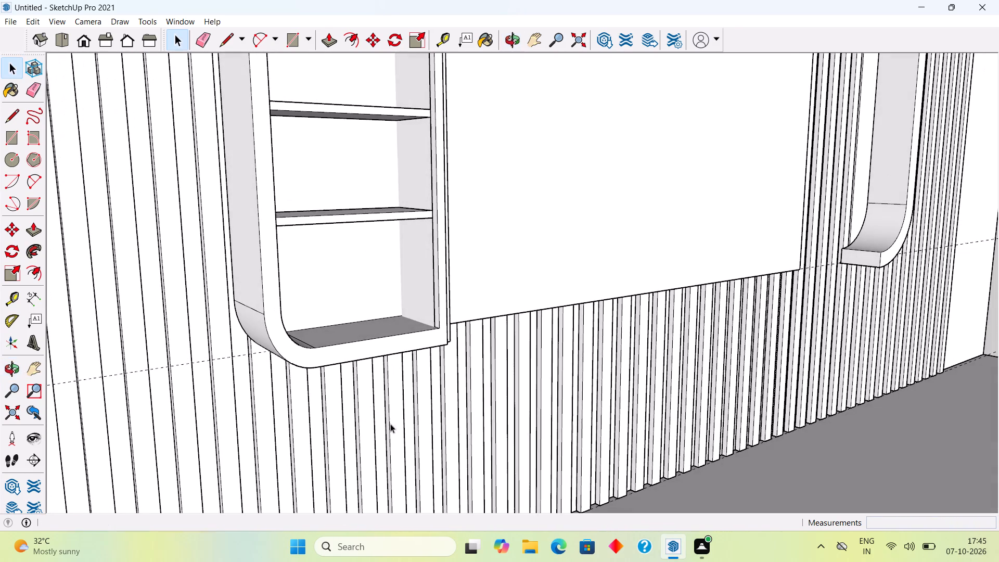
key("t")
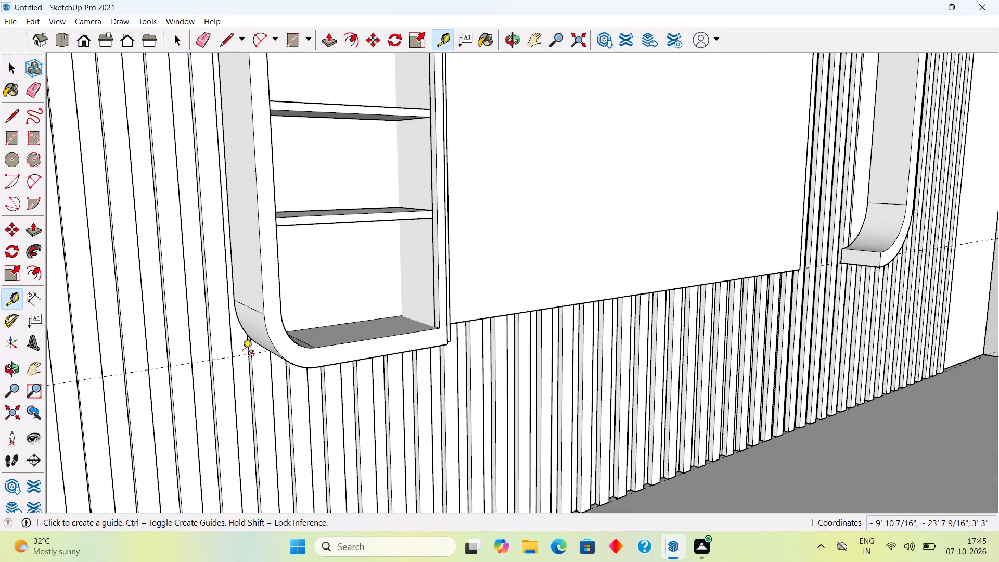
double_click(232, 285)
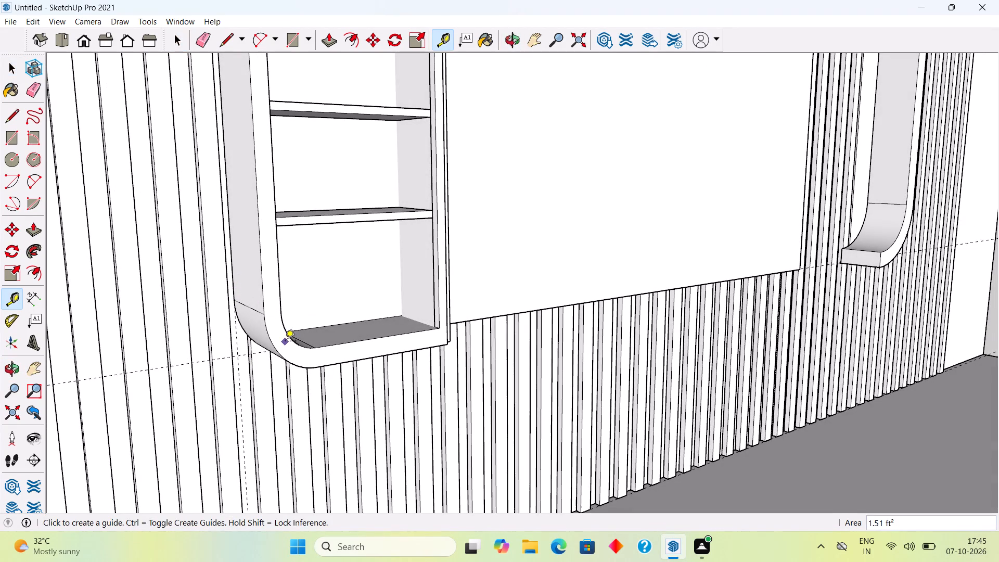
Place a vertical guide along the main frame's outer side edge, just above its rounded bottom corner beside the arched opening.
scroll(285, 342, "down", 7)
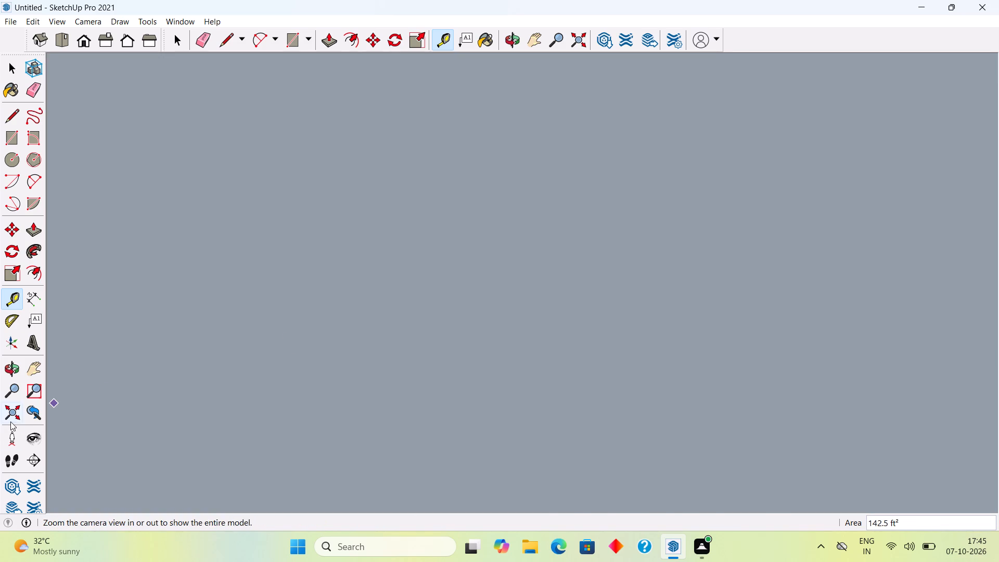
left_click(10, 421)
middle_click_drag(518, 239, 337, 257)
scroll(337, 257, "down", 4)
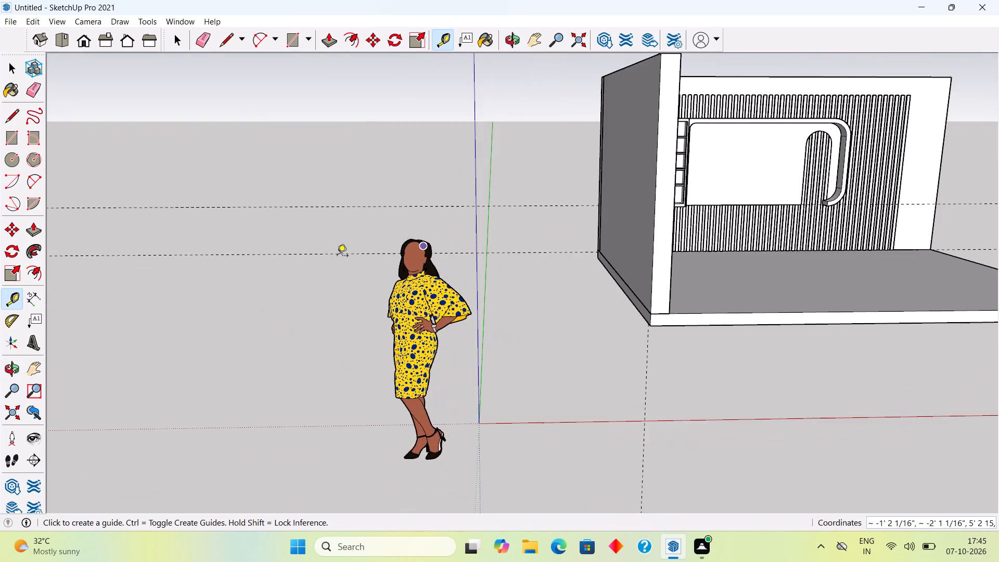
scroll(337, 257, "down", 8)
scroll(626, 217, "up", 10)
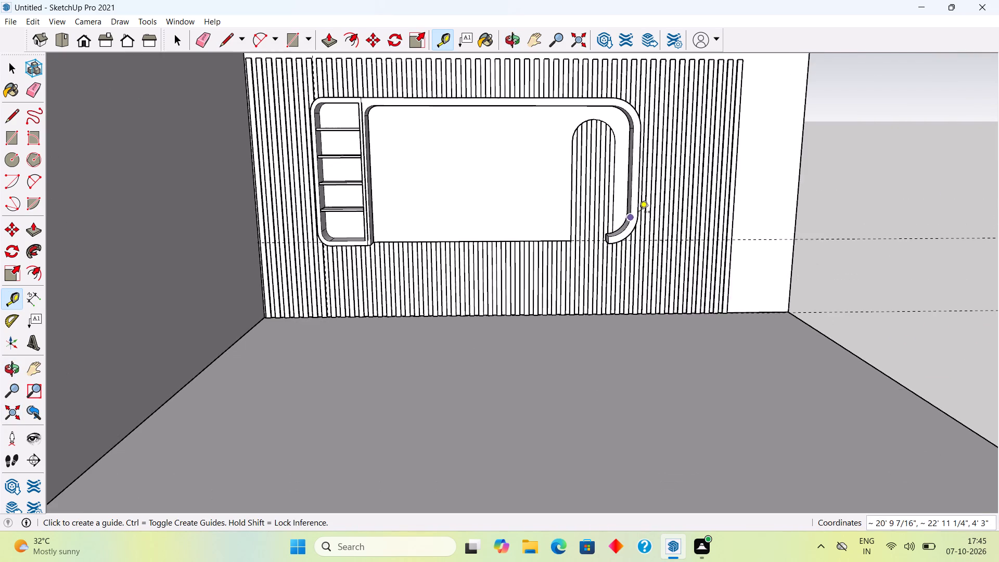
middle_click_drag(639, 213, 456, 227)
scroll(657, 211, "up", 8)
scroll(594, 226, "up", 5)
double_click(633, 225)
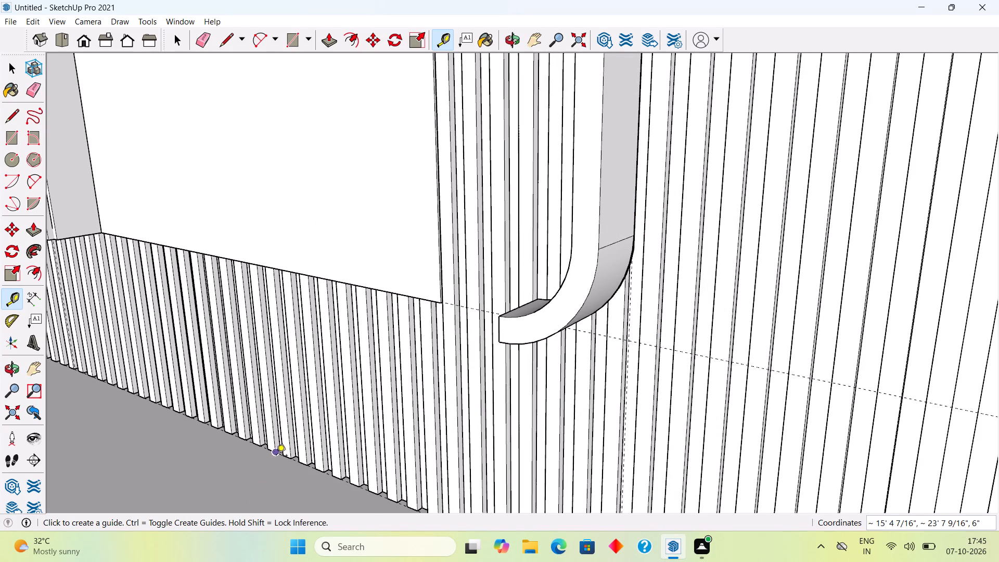
Place a horizontal guide 6" above the floor guide, across the base of the fluted strips.
scroll(278, 460, "up", 12)
left_click(301, 465)
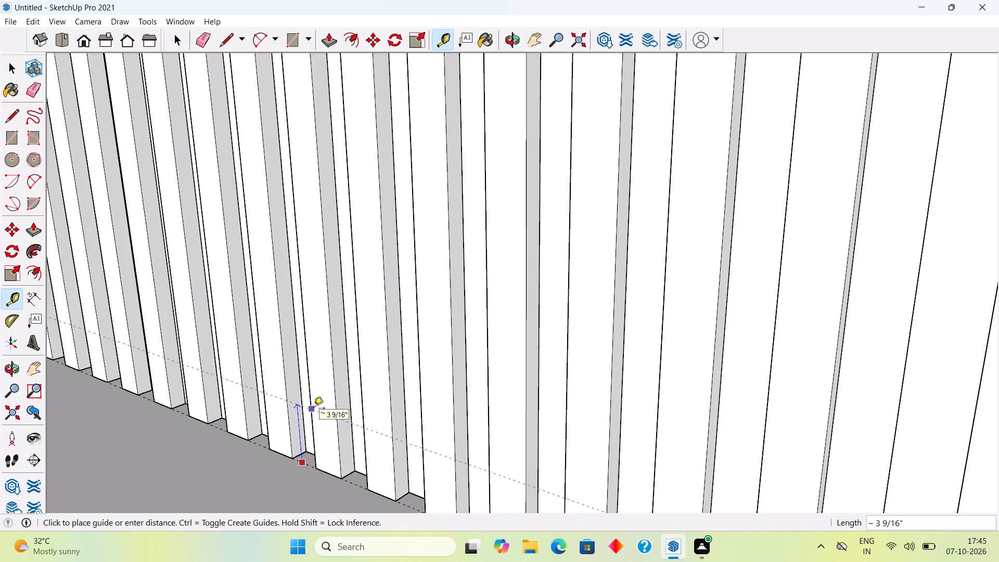
key("6")
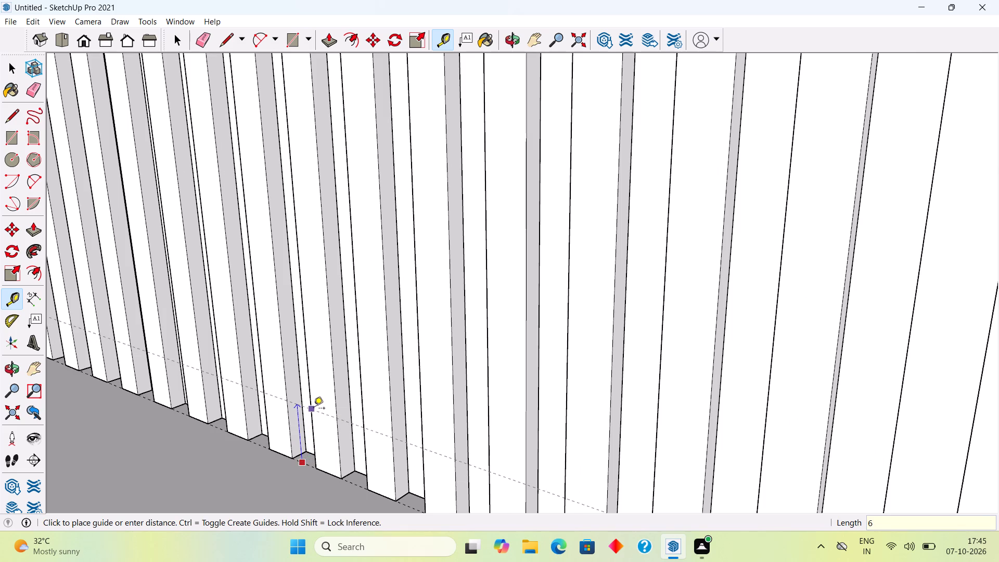
key("shift+quotedbl")
key("Return")
key("space")
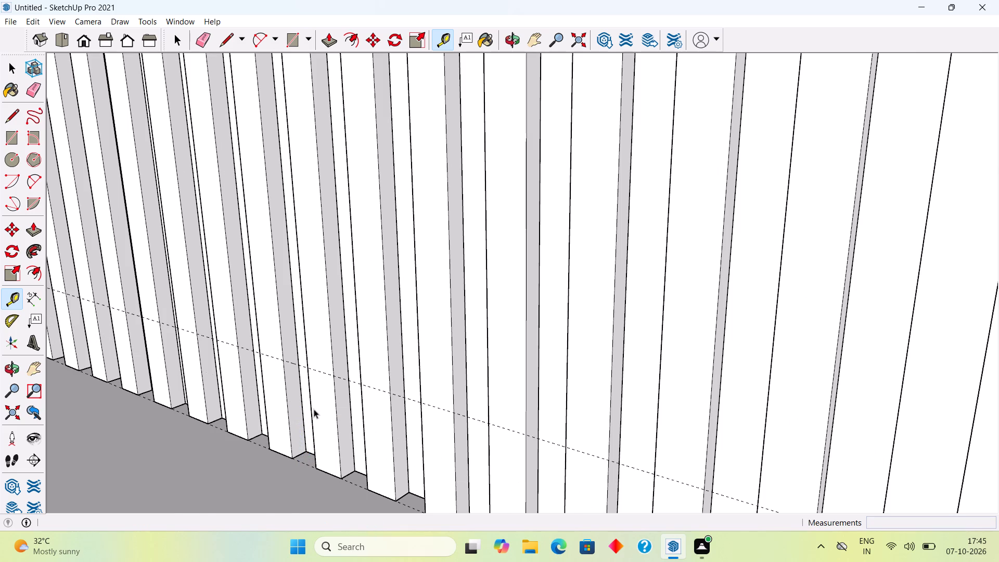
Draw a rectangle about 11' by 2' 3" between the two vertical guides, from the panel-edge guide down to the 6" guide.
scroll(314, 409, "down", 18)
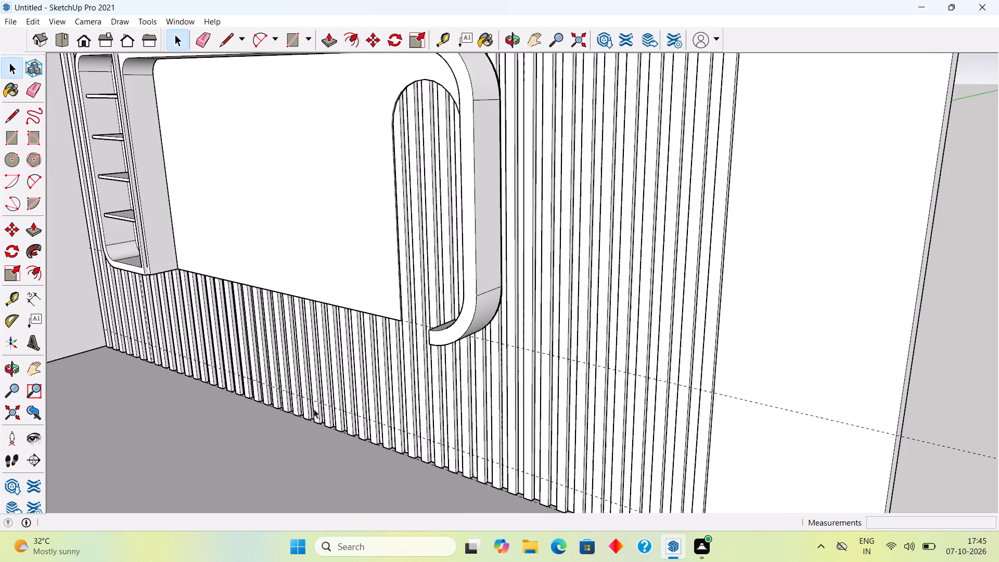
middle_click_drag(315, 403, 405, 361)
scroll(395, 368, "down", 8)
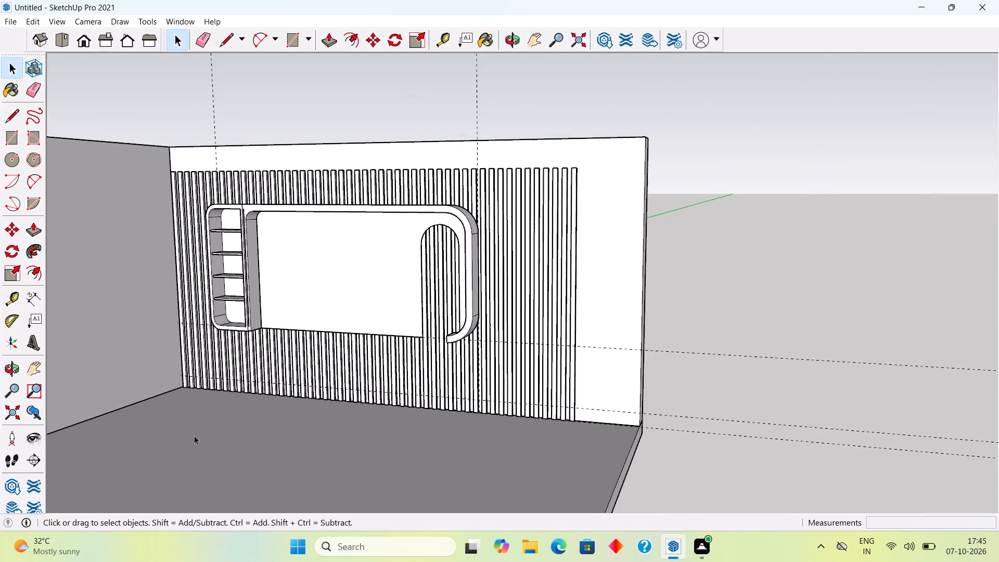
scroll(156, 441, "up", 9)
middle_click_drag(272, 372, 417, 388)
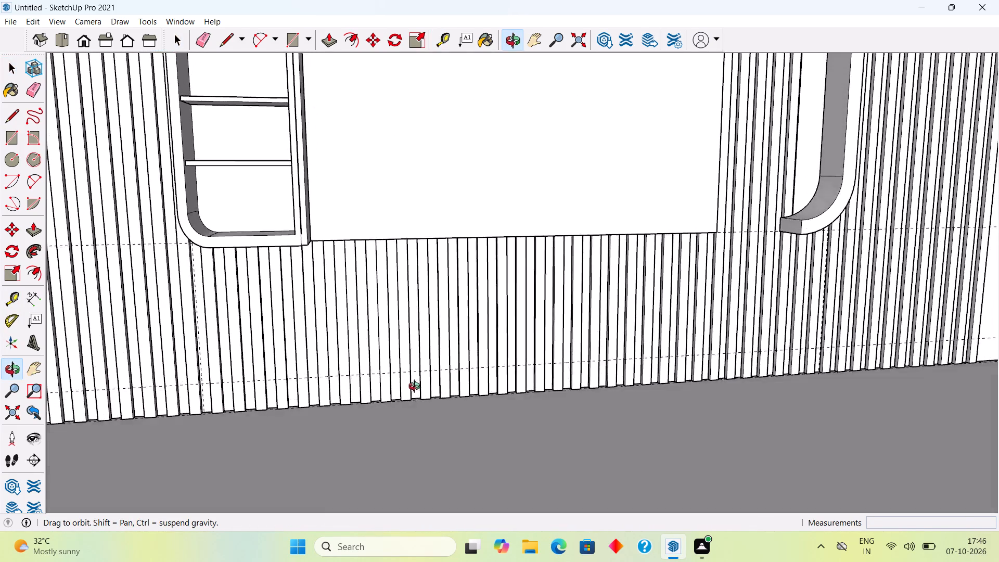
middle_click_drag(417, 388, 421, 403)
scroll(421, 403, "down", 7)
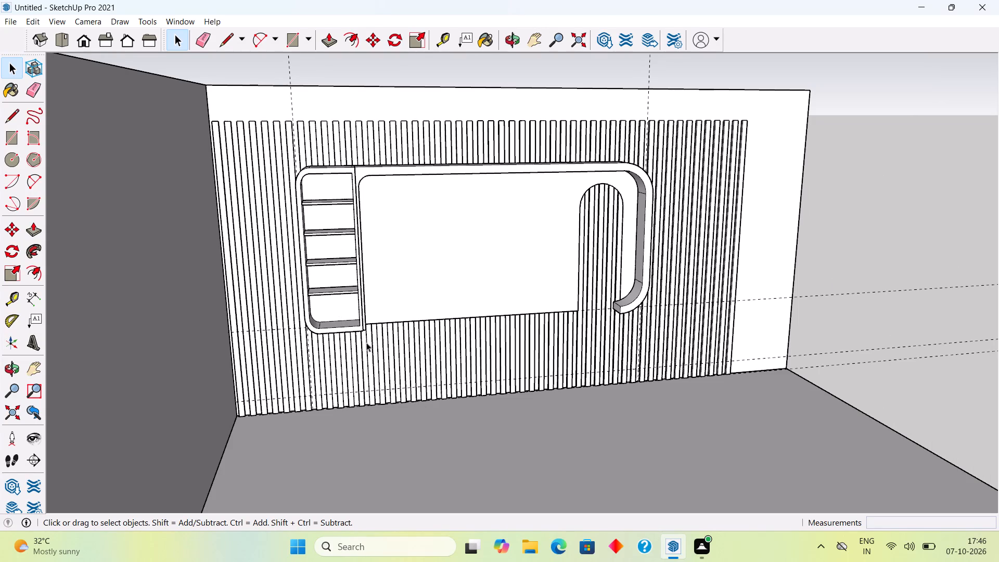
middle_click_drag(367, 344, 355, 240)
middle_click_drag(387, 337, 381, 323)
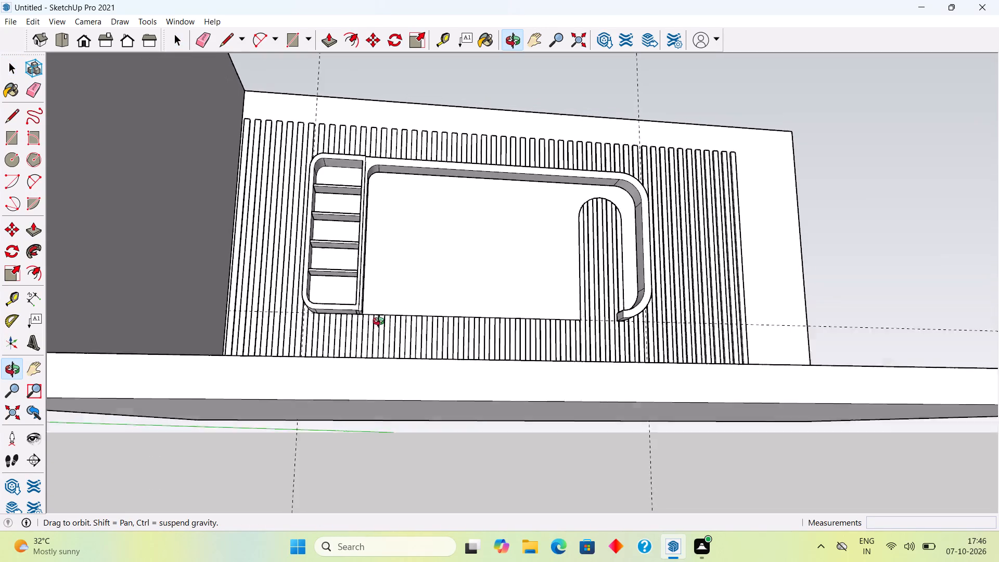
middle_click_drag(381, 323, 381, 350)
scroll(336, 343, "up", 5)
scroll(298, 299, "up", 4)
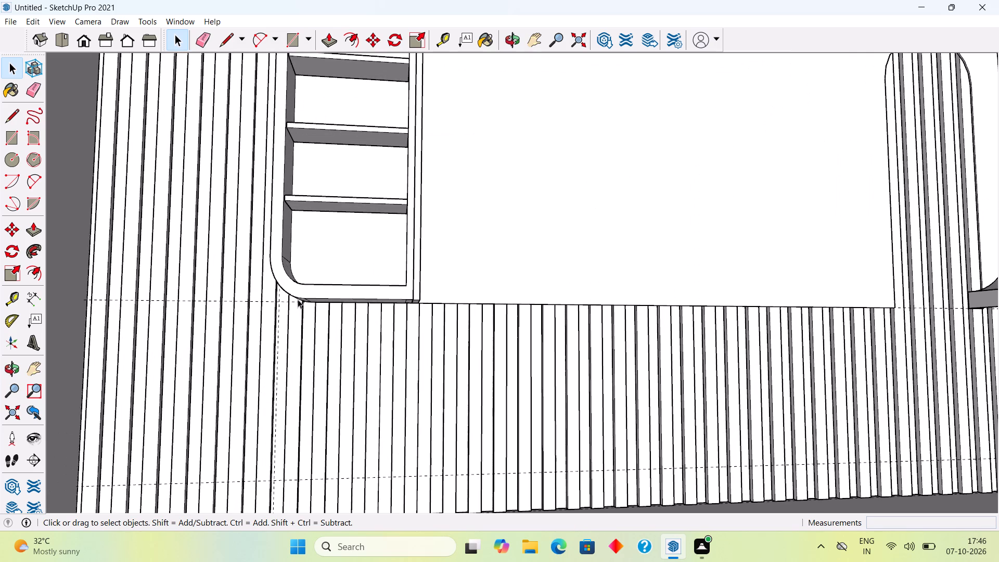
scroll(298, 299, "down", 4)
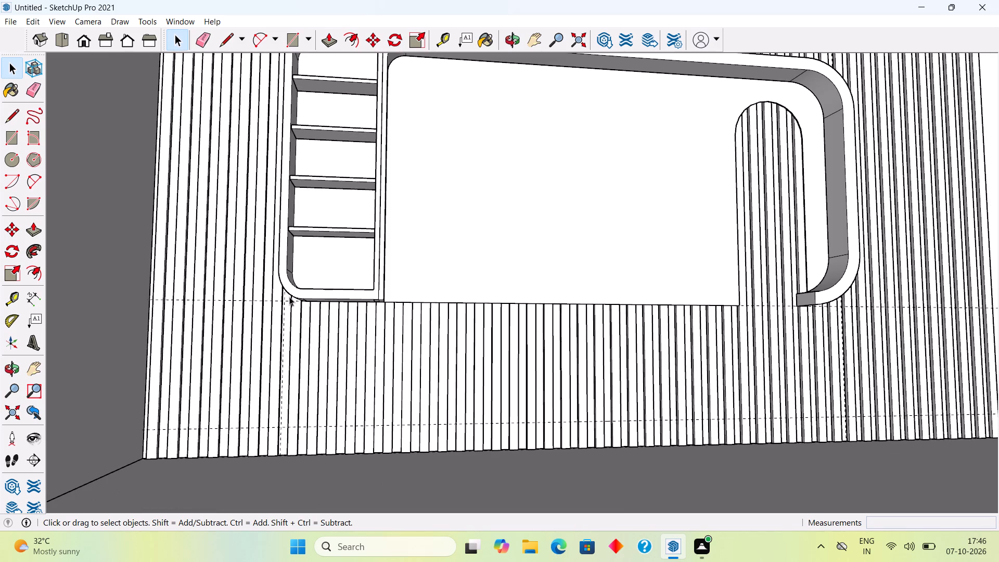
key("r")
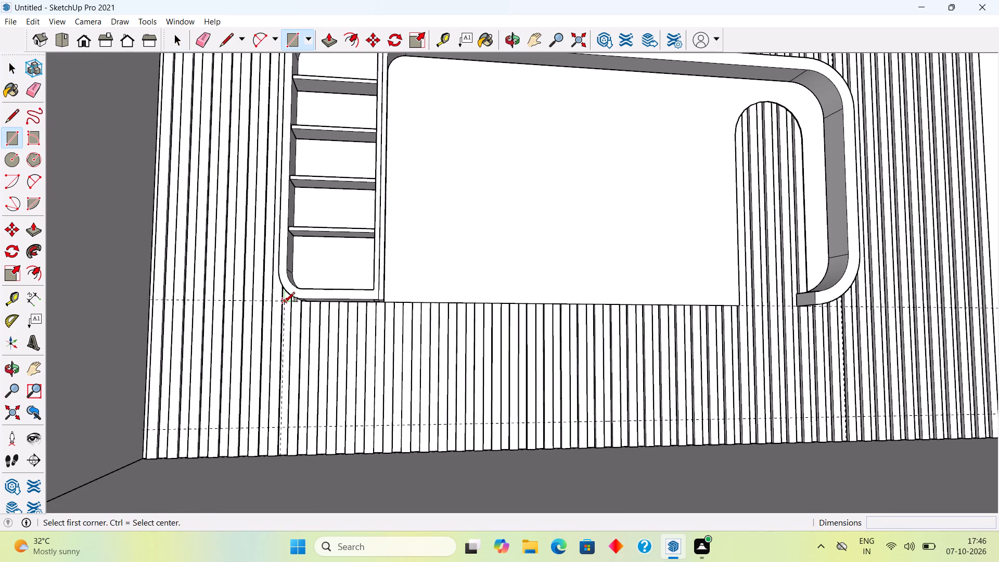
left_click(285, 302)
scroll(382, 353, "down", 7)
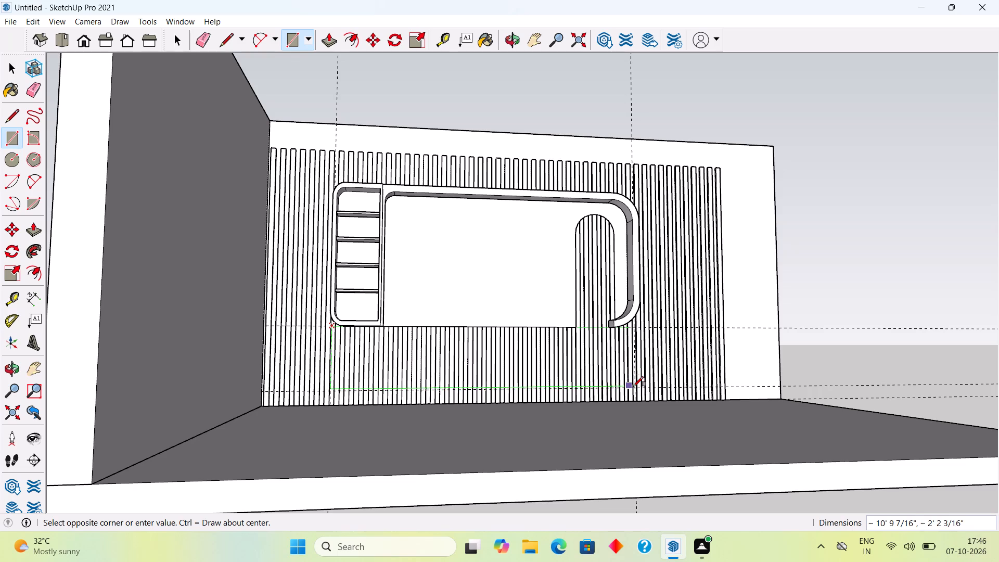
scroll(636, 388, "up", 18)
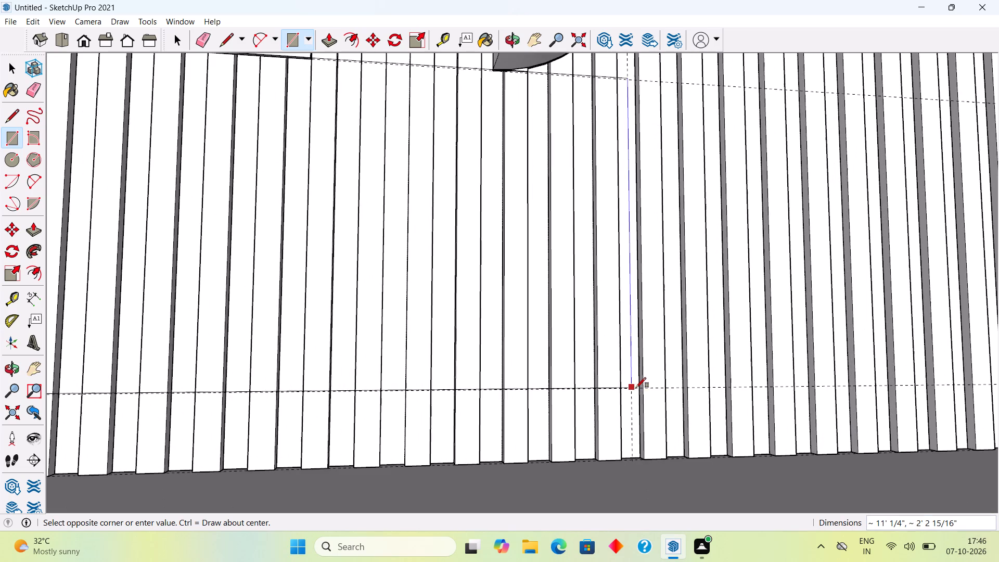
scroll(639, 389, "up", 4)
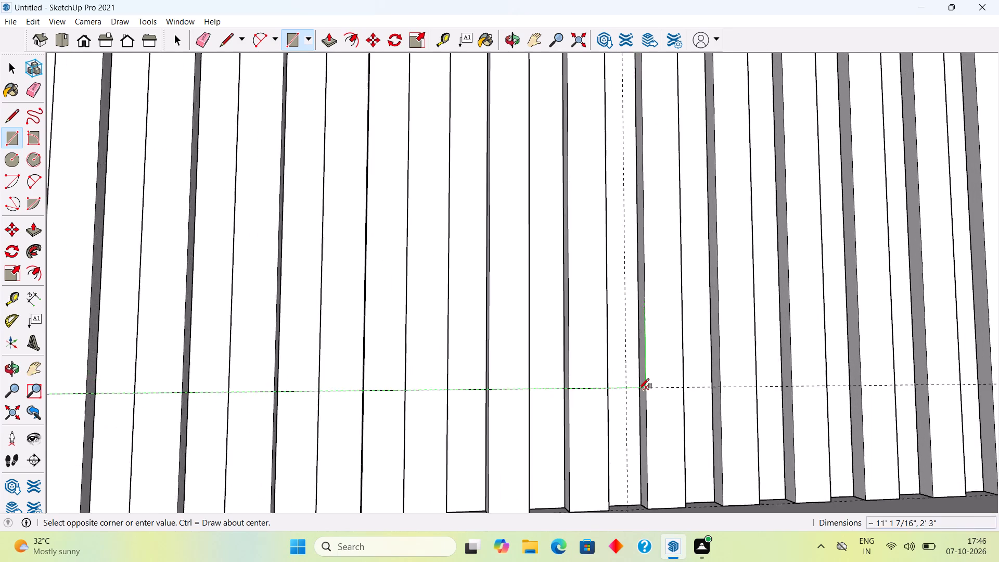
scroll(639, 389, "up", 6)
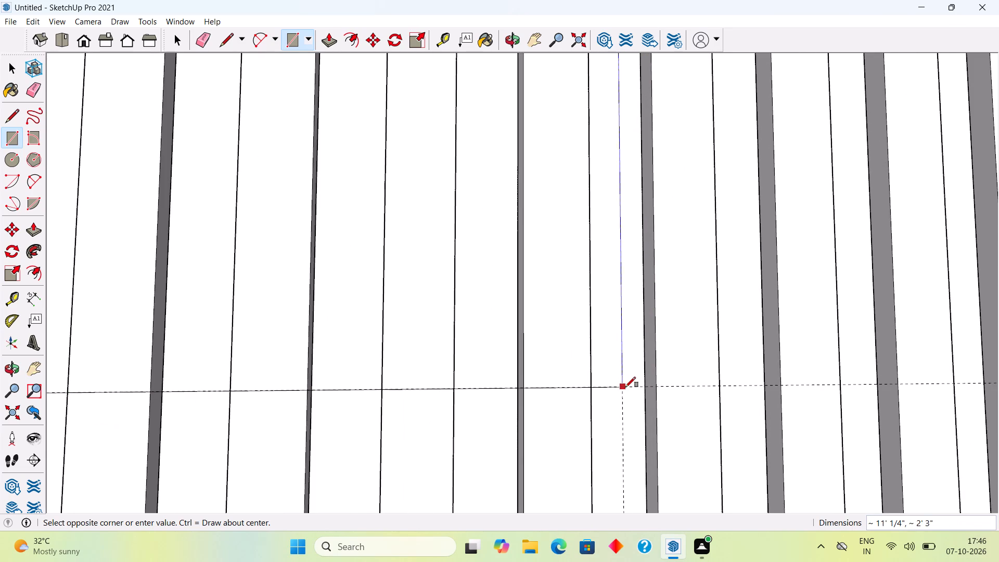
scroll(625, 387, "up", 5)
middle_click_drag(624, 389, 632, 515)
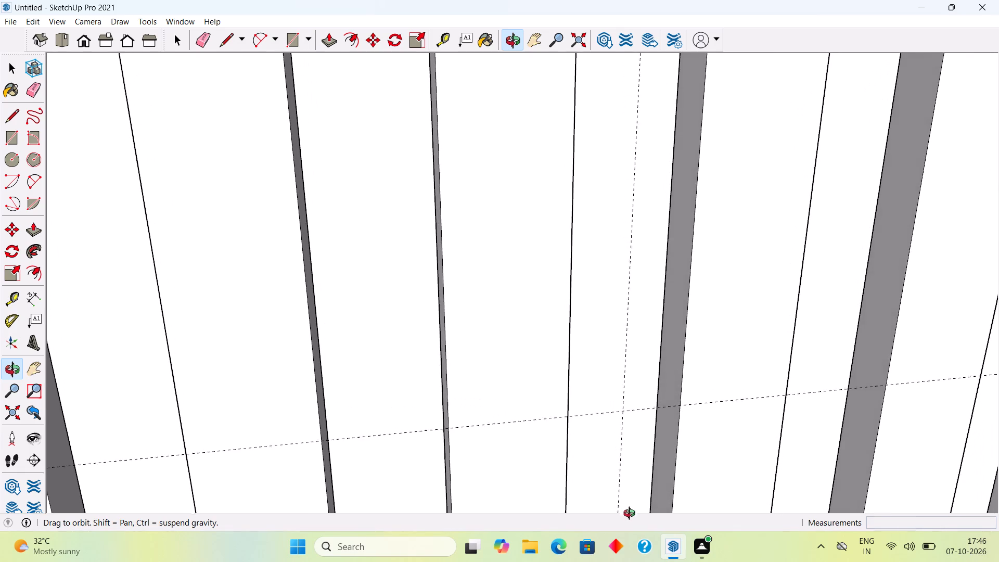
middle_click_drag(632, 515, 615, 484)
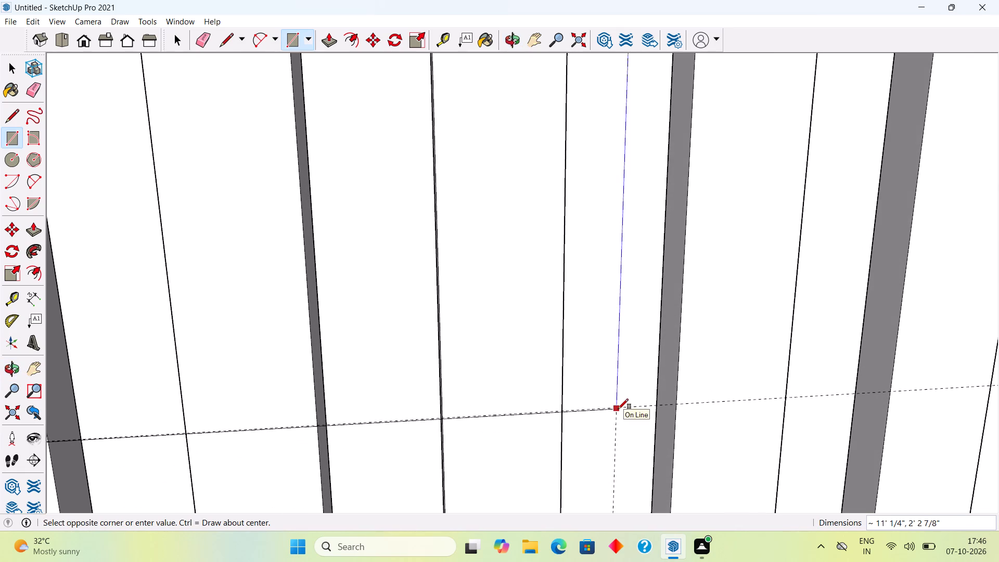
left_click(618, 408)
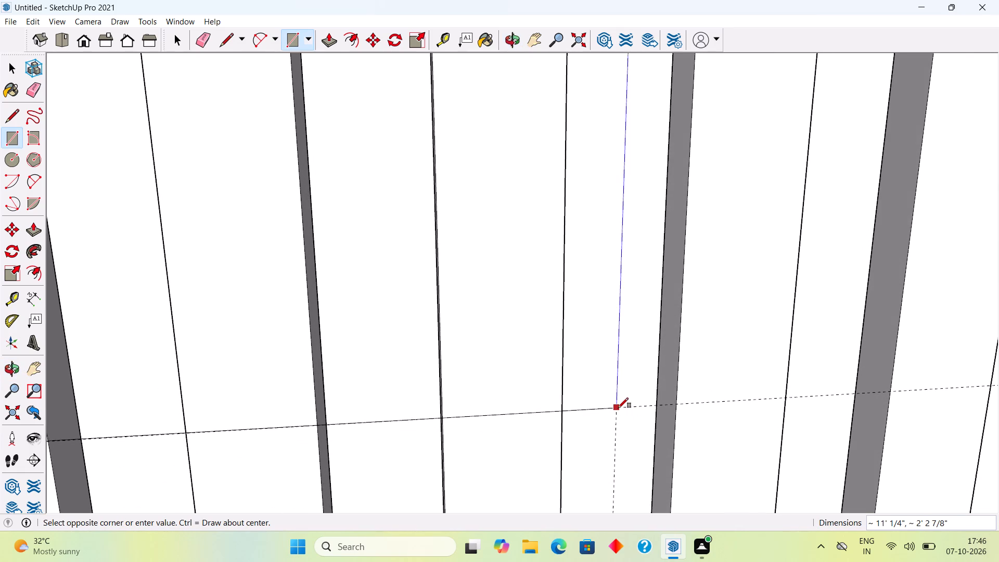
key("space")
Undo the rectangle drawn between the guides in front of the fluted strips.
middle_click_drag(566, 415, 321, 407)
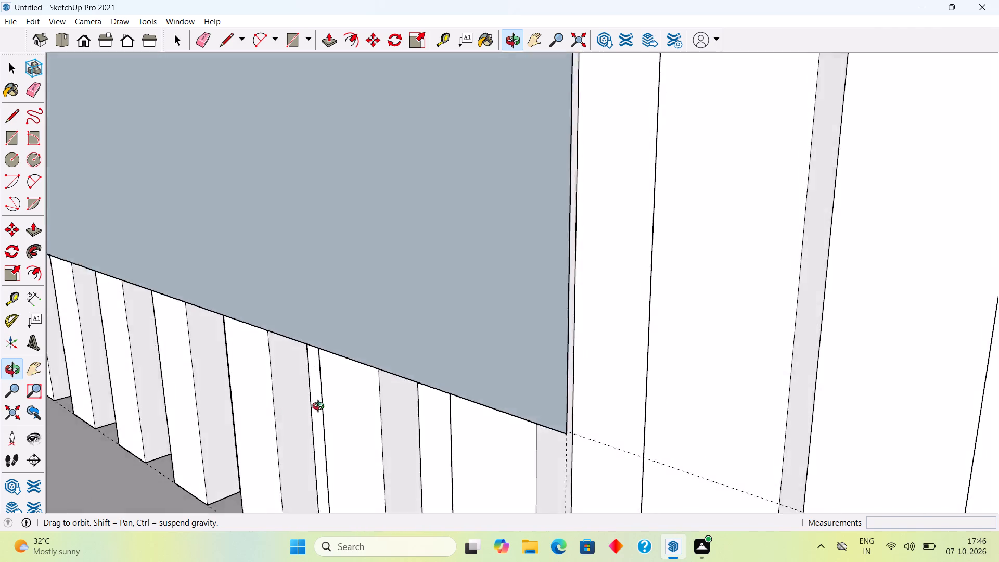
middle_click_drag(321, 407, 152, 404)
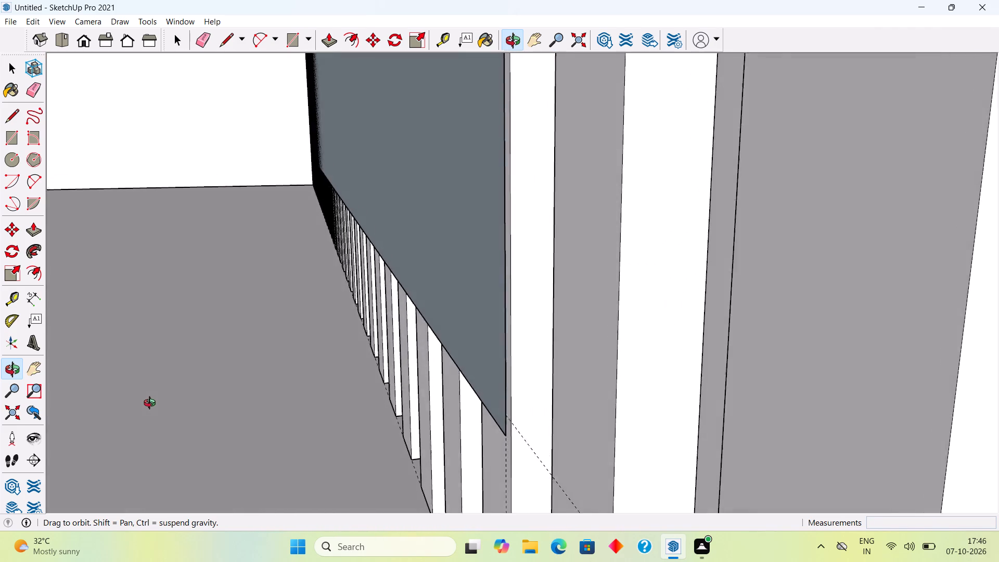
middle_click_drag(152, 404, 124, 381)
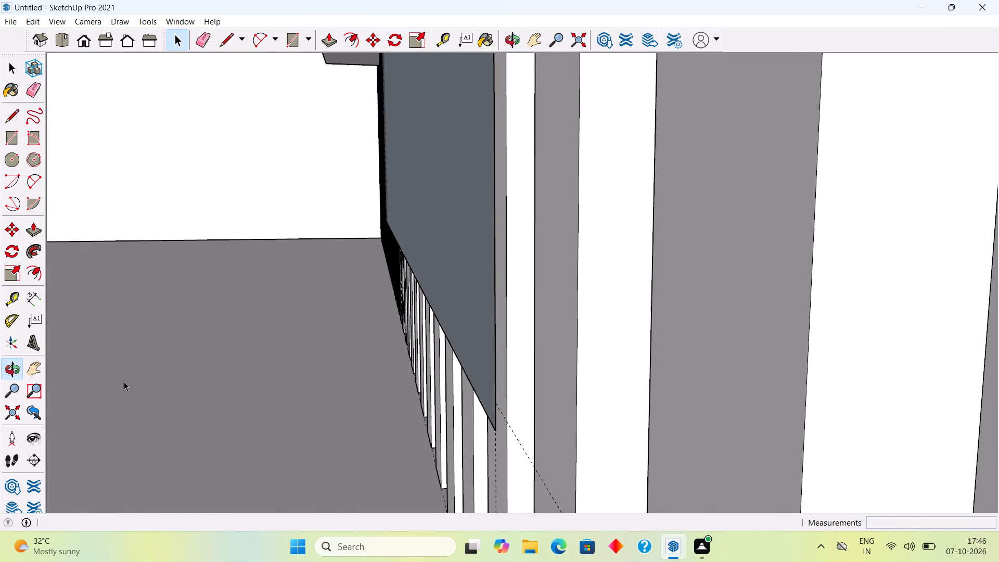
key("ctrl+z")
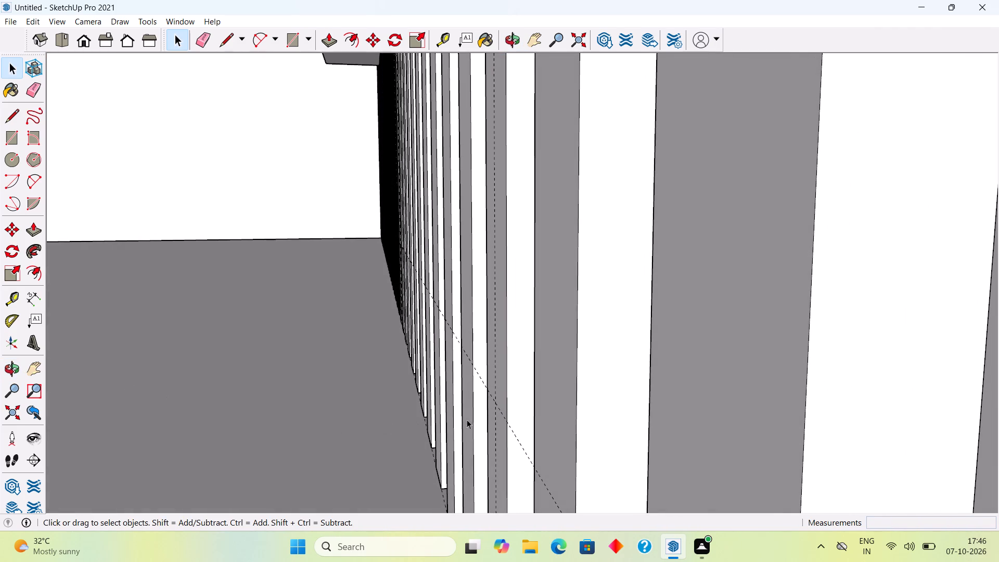
Move the vertical guide below the main frame's rounded corner about 1/8" toward the adjacent fluted strip's edge.
scroll(490, 426, "up", 3)
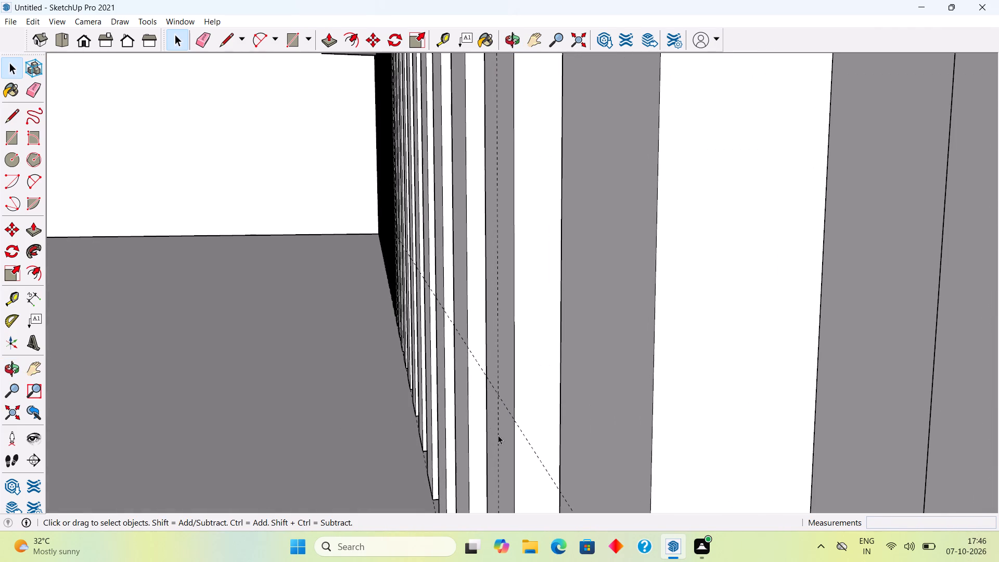
left_click(497, 438)
scroll(497, 438, "up", 5)
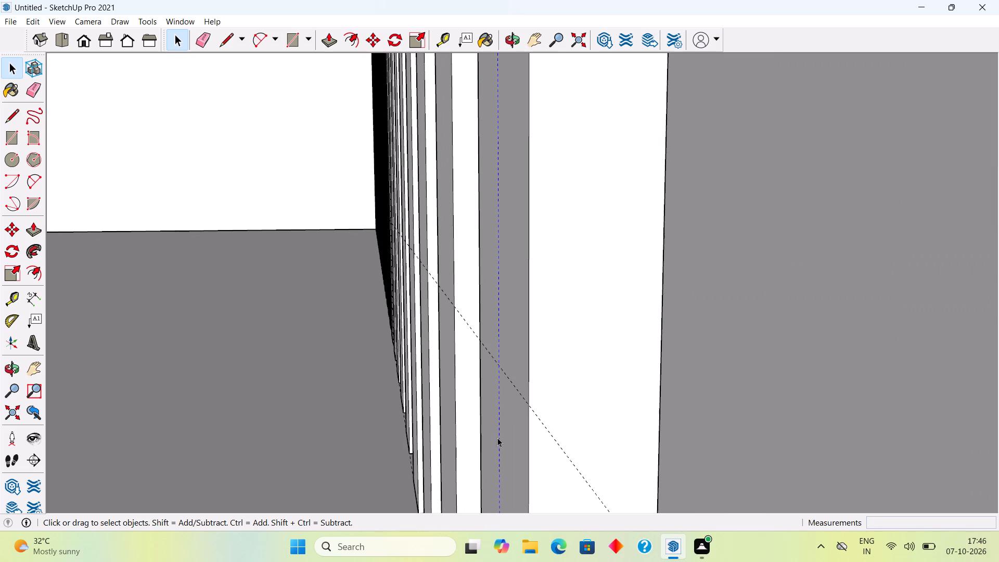
key("m")
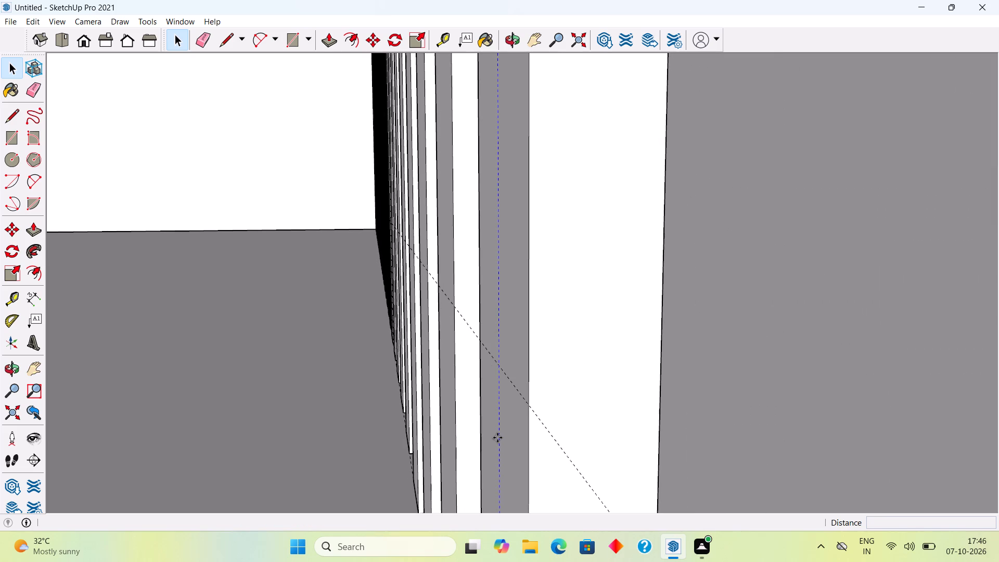
left_click(497, 438)
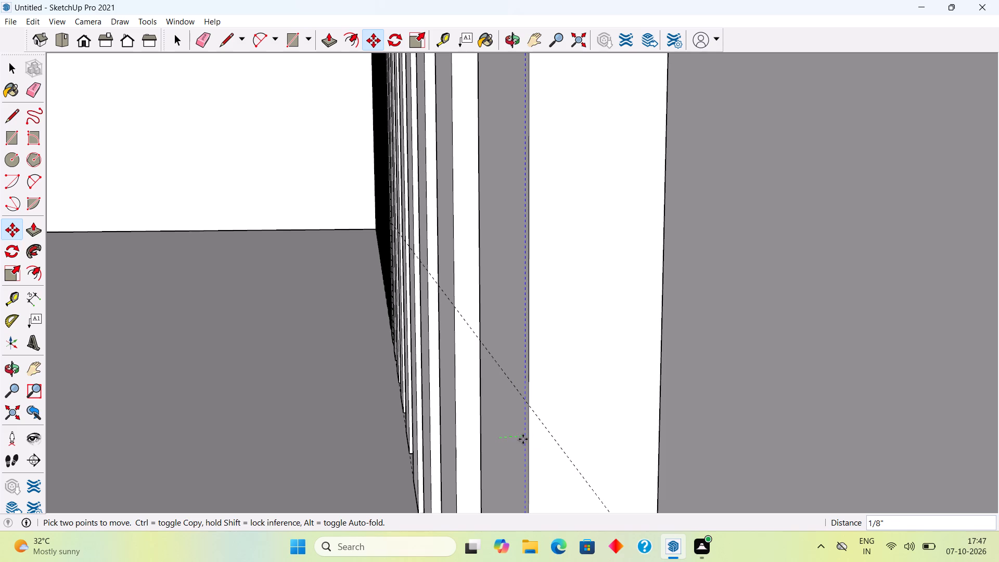
left_click(522, 439)
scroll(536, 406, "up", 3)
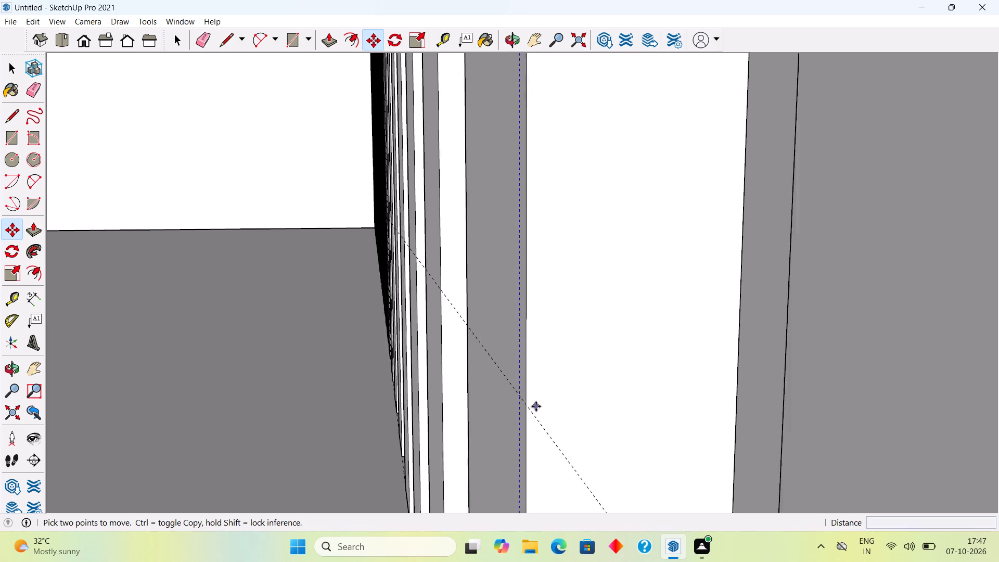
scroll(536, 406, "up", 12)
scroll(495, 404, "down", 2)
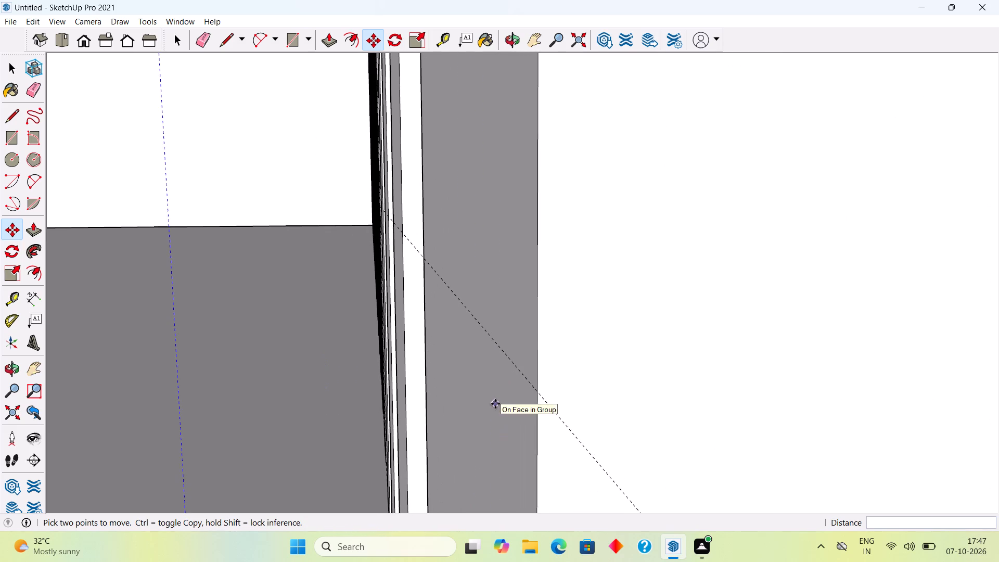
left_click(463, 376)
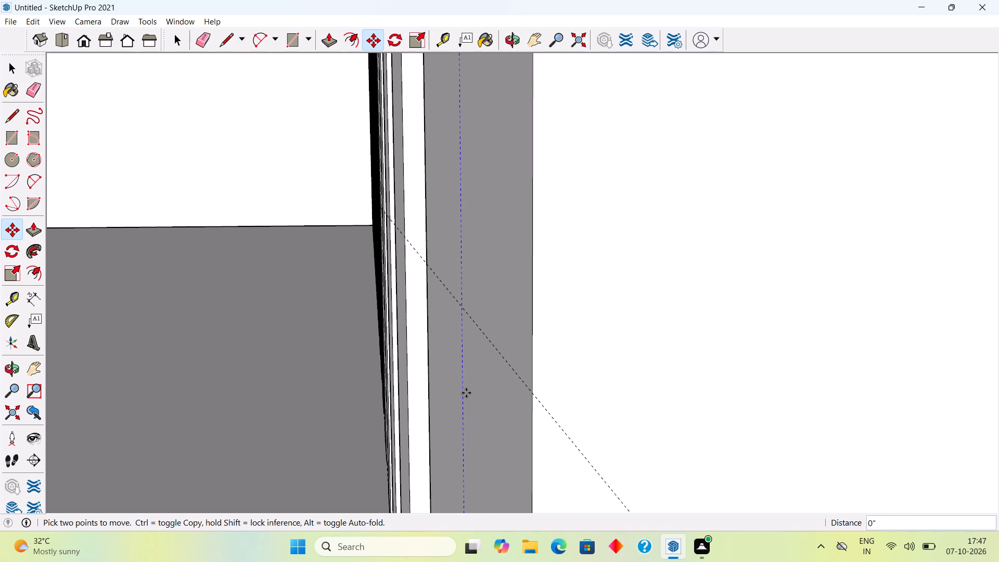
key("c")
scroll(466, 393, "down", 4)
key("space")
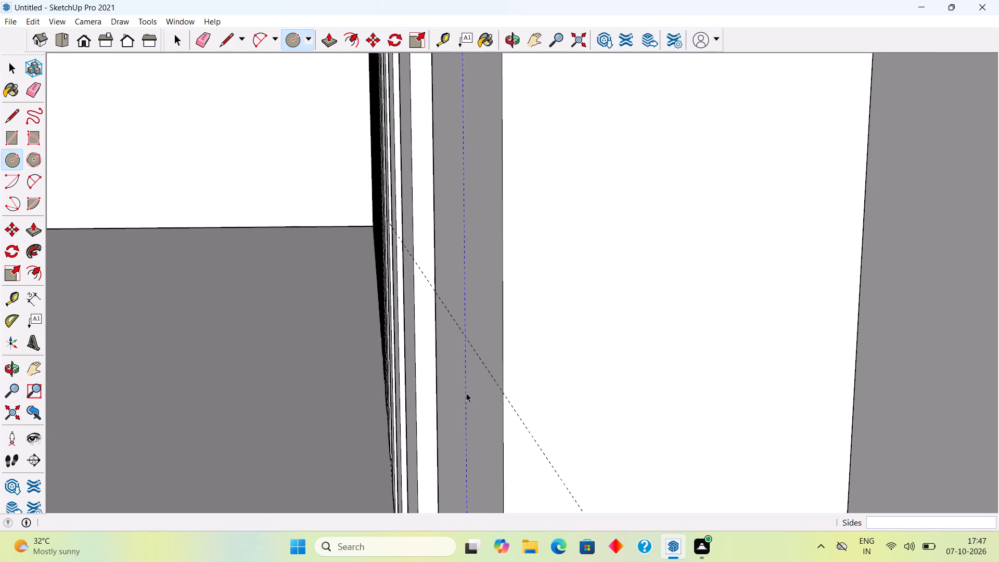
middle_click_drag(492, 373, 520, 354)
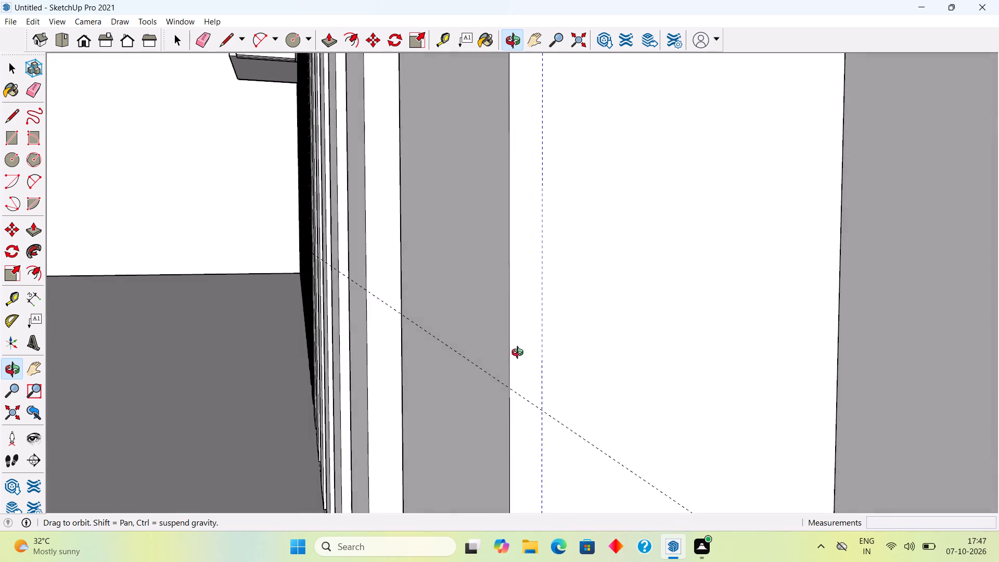
Delete the vertical guide below the main frame's rounded corner.
middle_click_drag(520, 354, 447, 378)
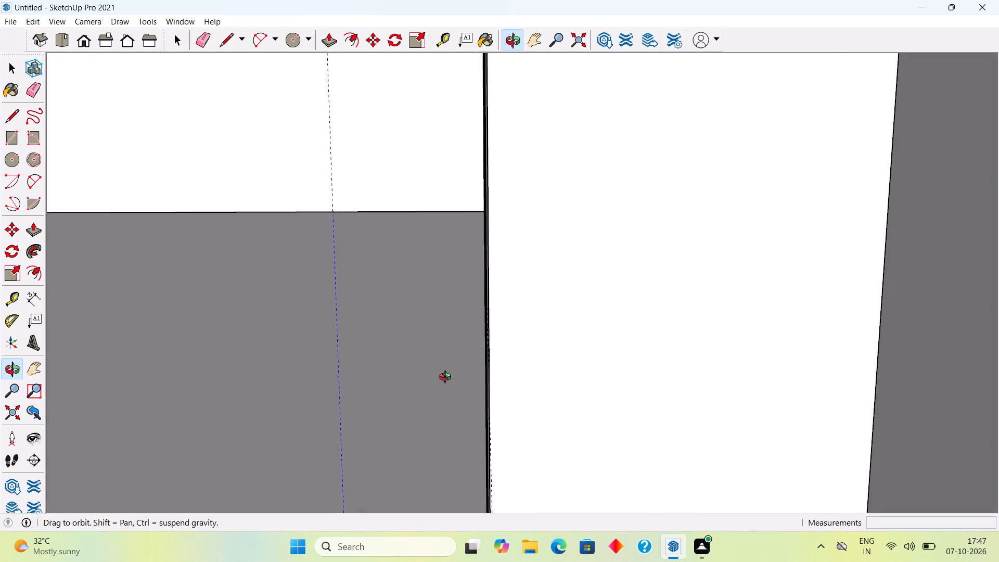
middle_click_drag(447, 378, 443, 375)
scroll(443, 375, "down", 2)
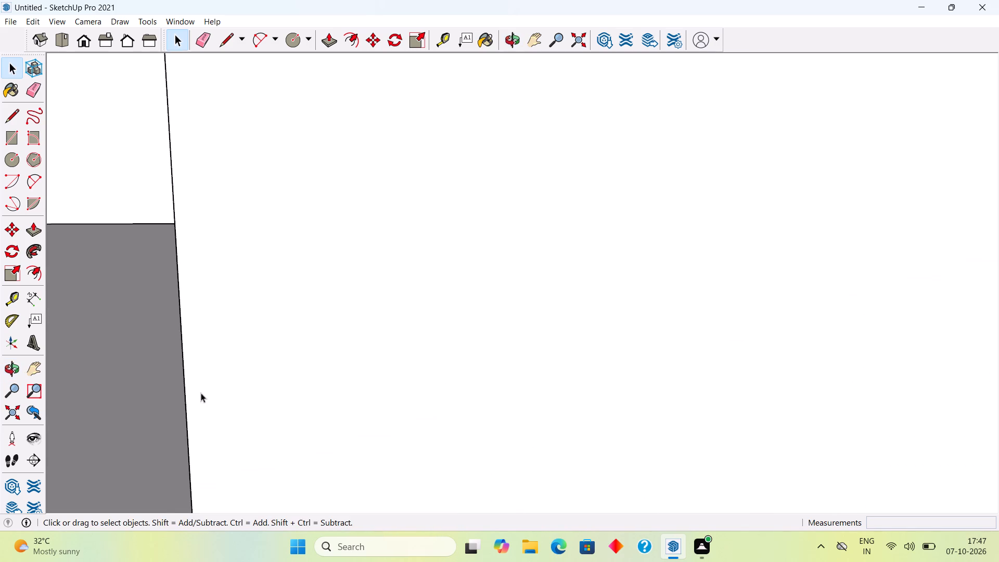
left_click(40, 408)
middle_click_drag(355, 380, 360, 387)
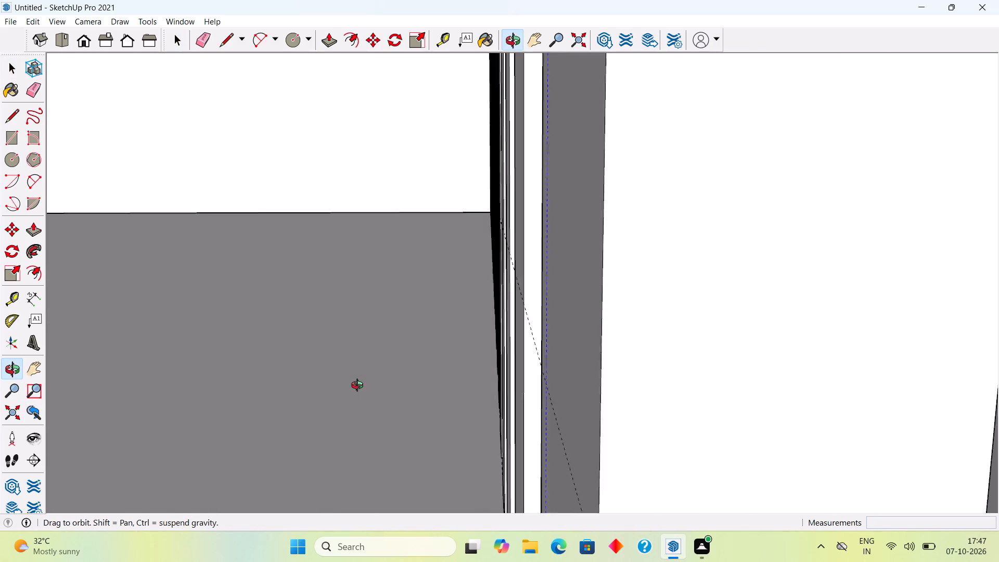
middle_click_drag(360, 387, 357, 381)
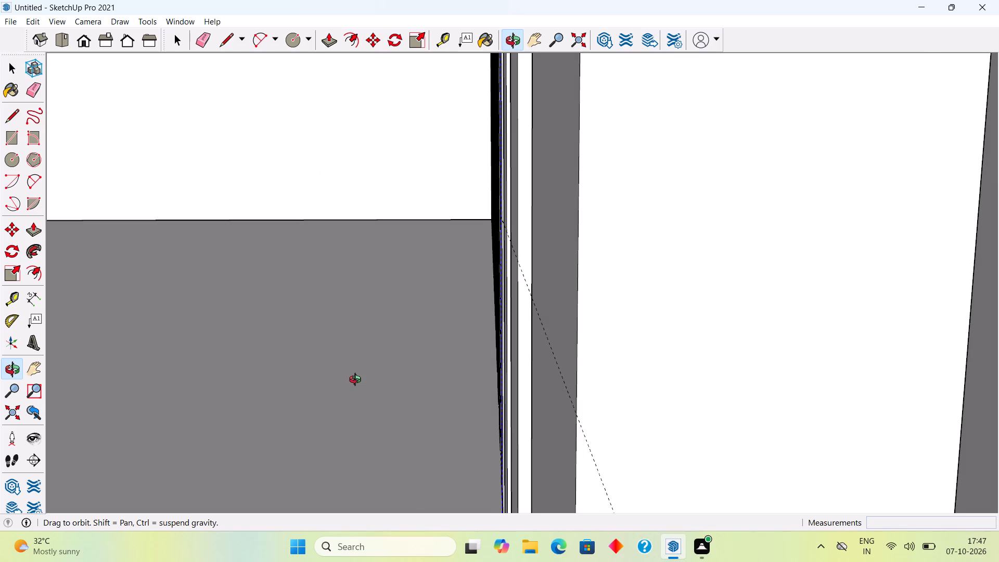
middle_click_drag(357, 381, 358, 386)
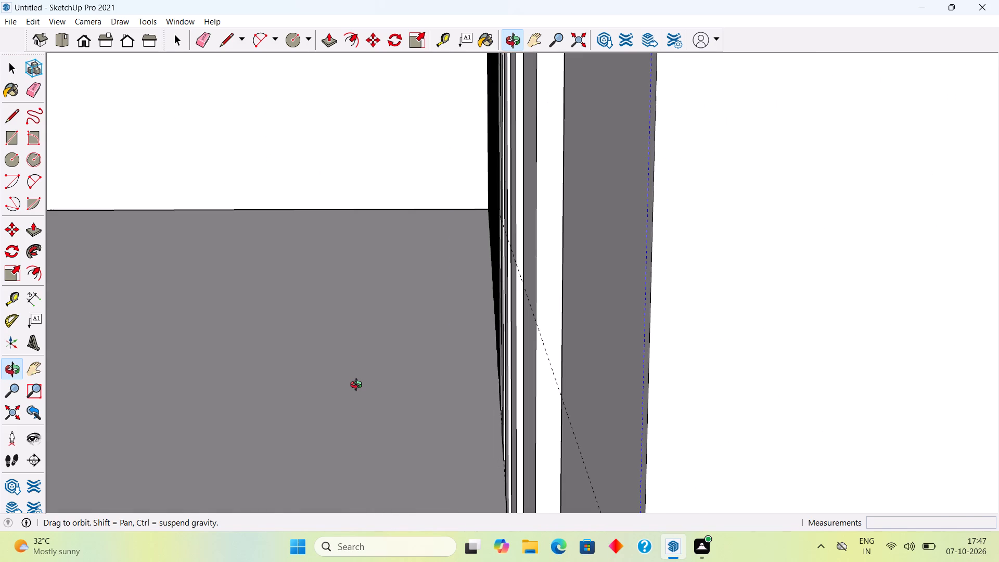
middle_click_drag(358, 386, 357, 385)
scroll(356, 384, "down", 2)
scroll(356, 384, "down", 20)
scroll(356, 384, "down", 2)
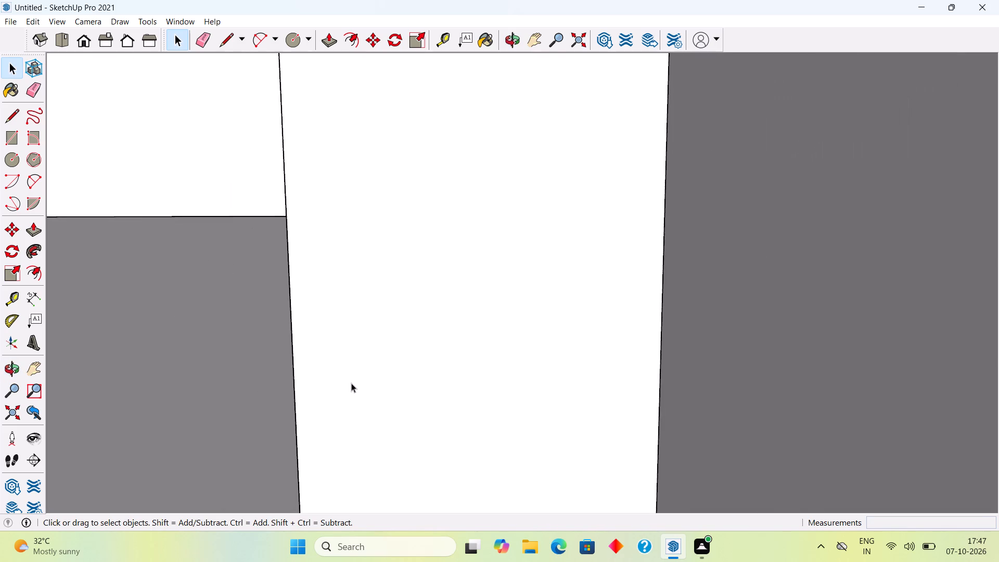
scroll(351, 383, "down", 12)
left_click(27, 421)
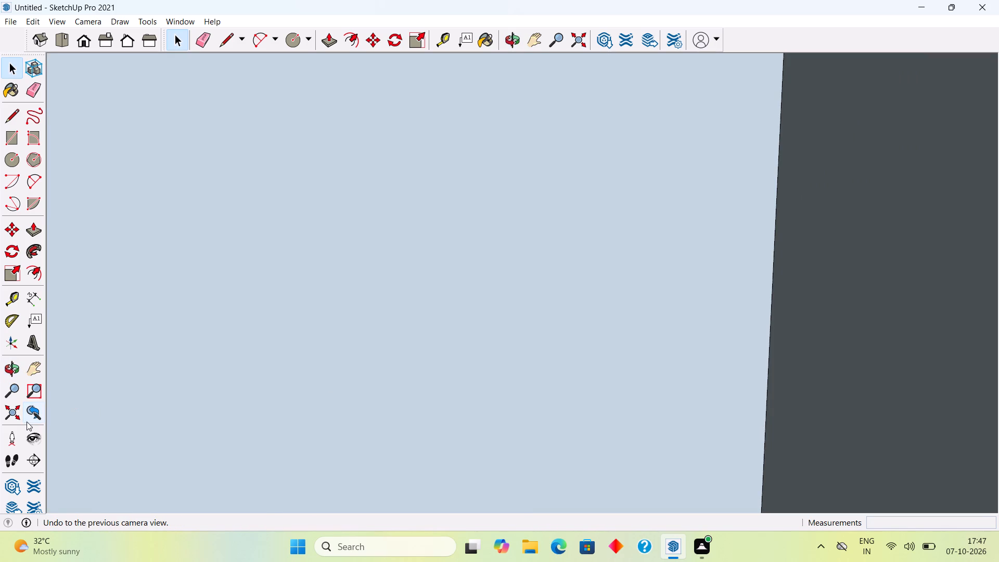
left_click(10, 417)
scroll(694, 335, "up", 6)
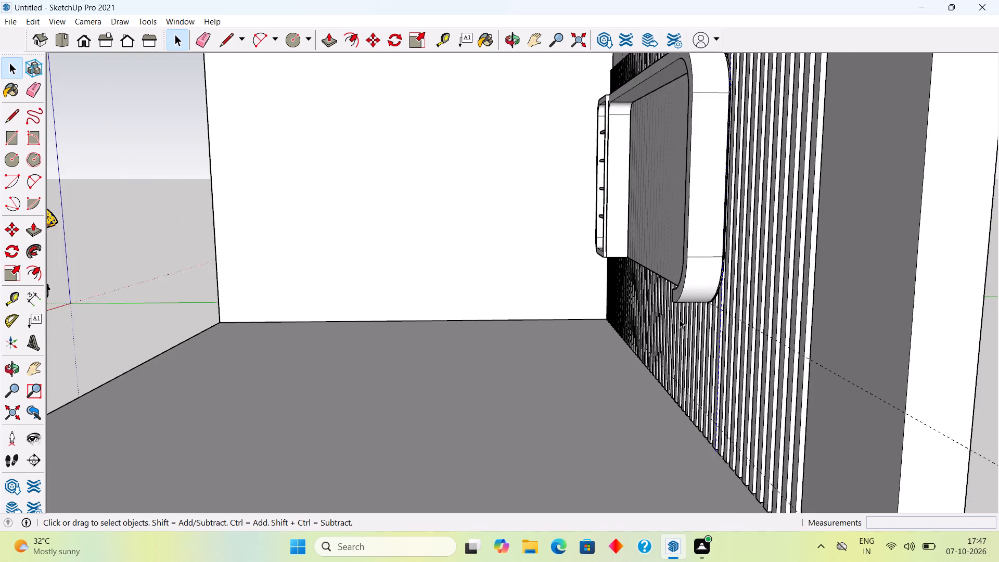
scroll(680, 320, "up", 3)
middle_click_drag(645, 348, 672, 388)
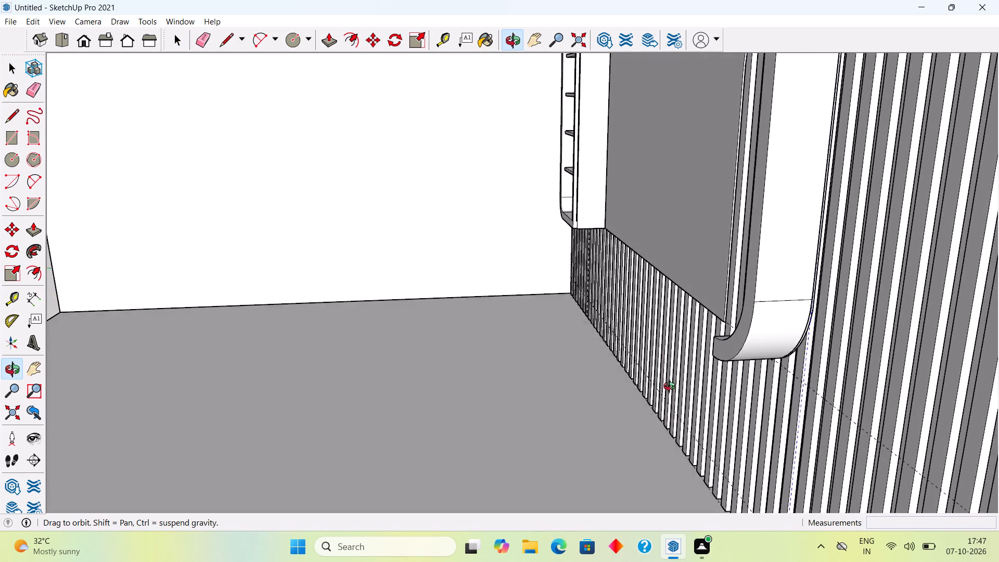
middle_click_drag(672, 388, 712, 352)
scroll(712, 352, "down", 14)
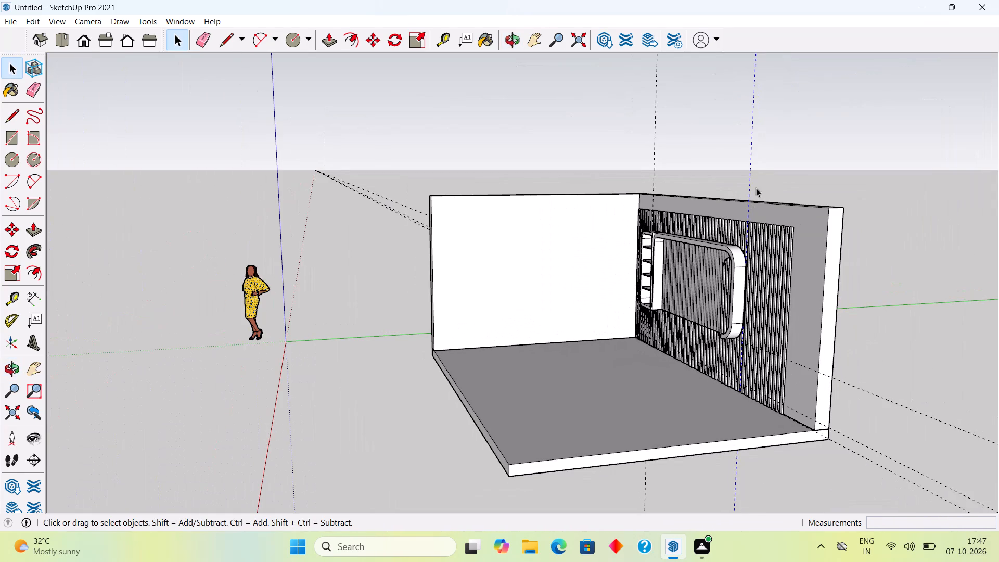
key("Delete")
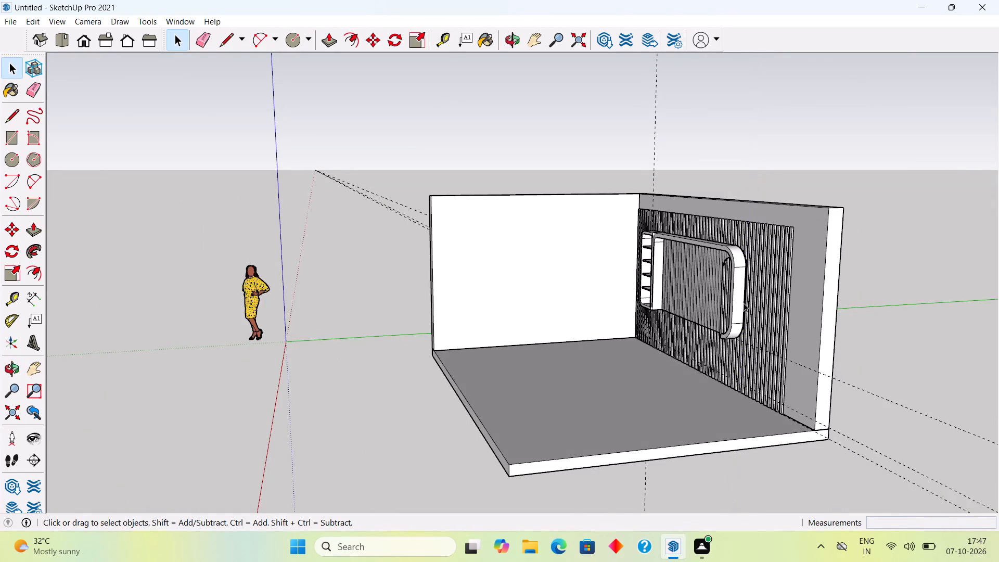
Place a vertical guide along the back outer edge of the main frame's rounded side, where it meets the fluted strips.
scroll(744, 303, "up", 20)
scroll(744, 303, "up", 1)
middle_click_drag(744, 303, 776, 249)
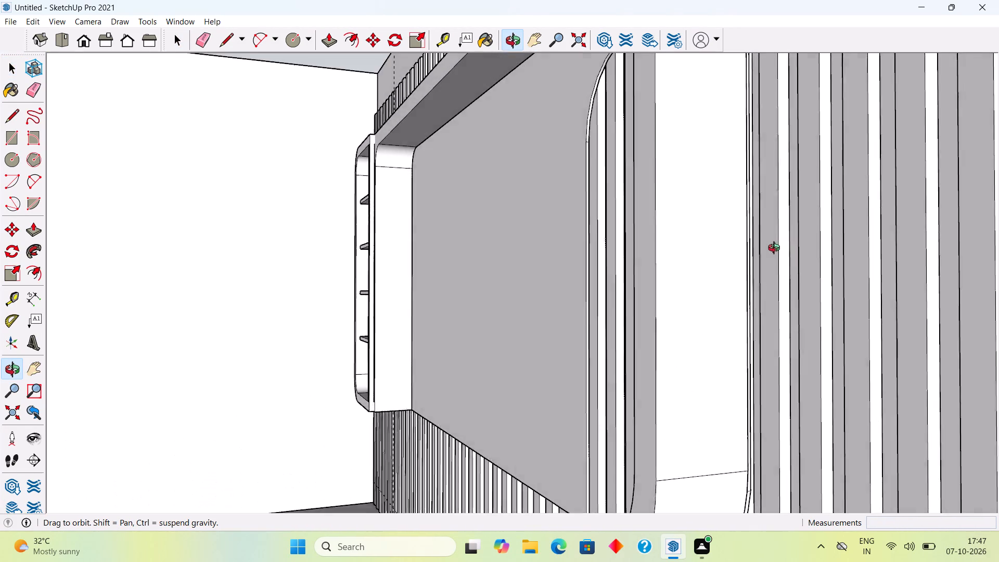
middle_click_drag(776, 249, 772, 259)
scroll(777, 251, "down", 4)
scroll(746, 386, "up", 4)
middle_click_drag(760, 377, 746, 383)
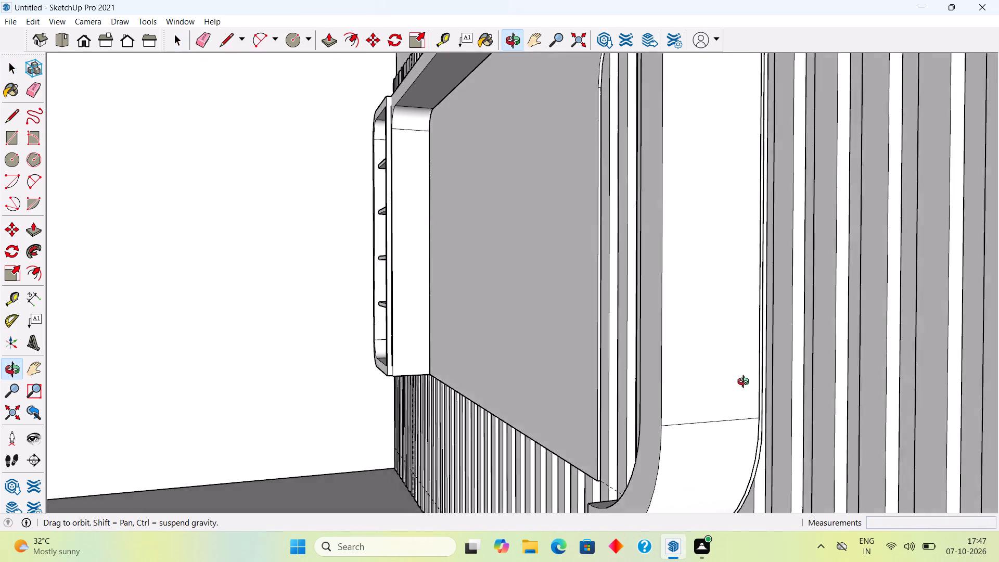
middle_click_drag(746, 383, 748, 472)
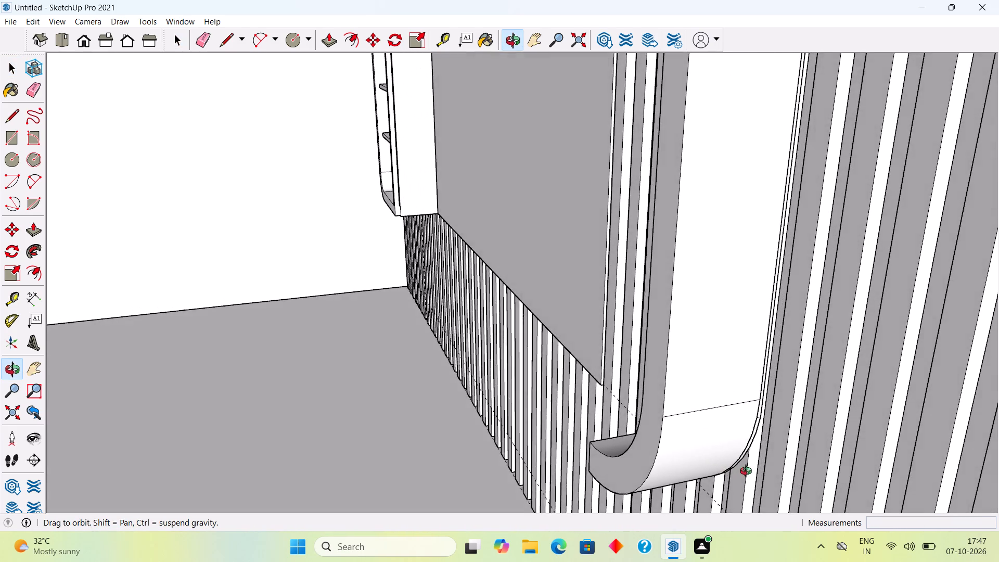
middle_click_drag(748, 472, 749, 471)
scroll(749, 471, "down", 3)
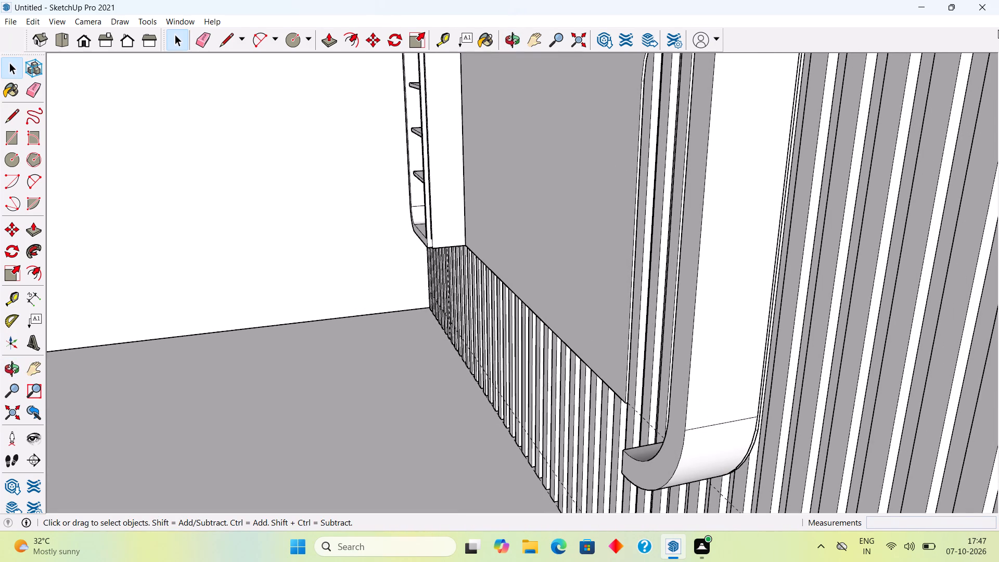
scroll(998, 30, "down", 8)
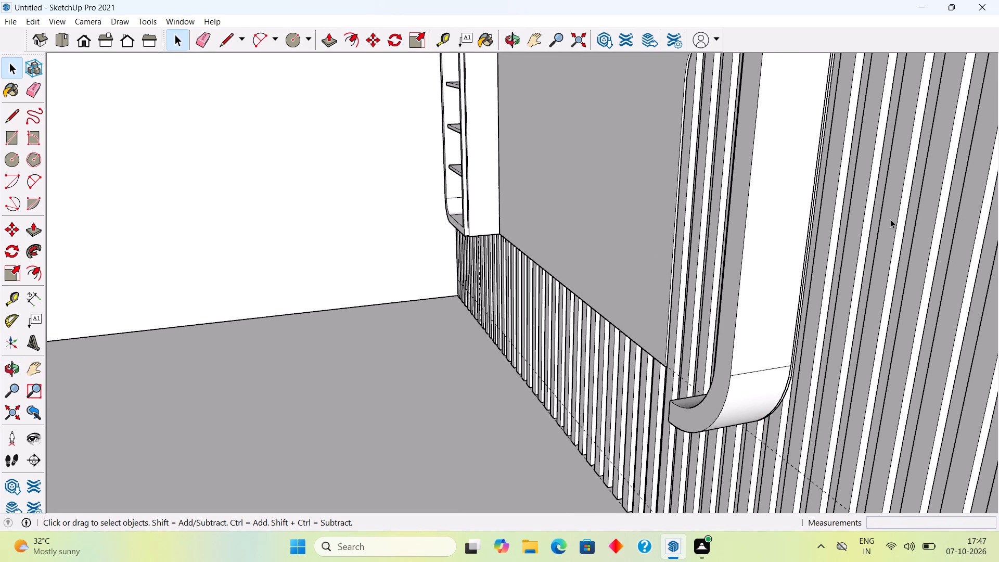
middle_click_drag(778, 438, 811, 356)
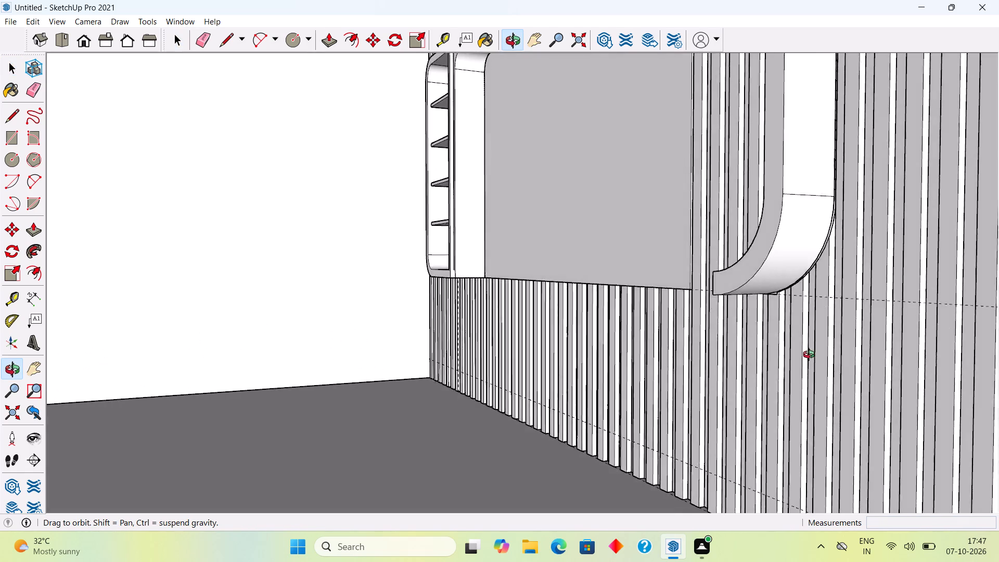
middle_click_drag(811, 356, 815, 408)
scroll(815, 407, "down", 4)
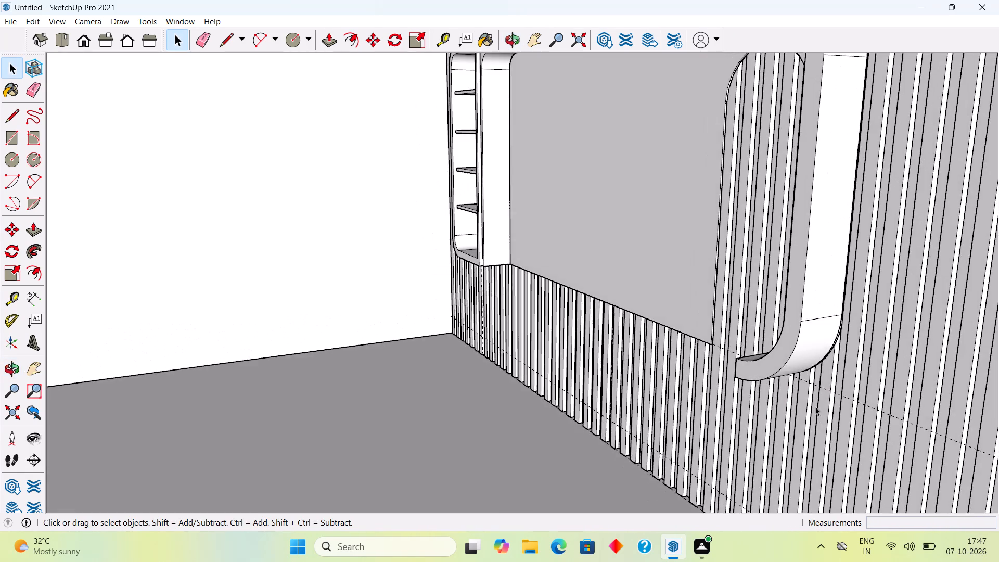
scroll(815, 406, "down", 10)
scroll(805, 254, "up", 3)
scroll(802, 313, "up", 11)
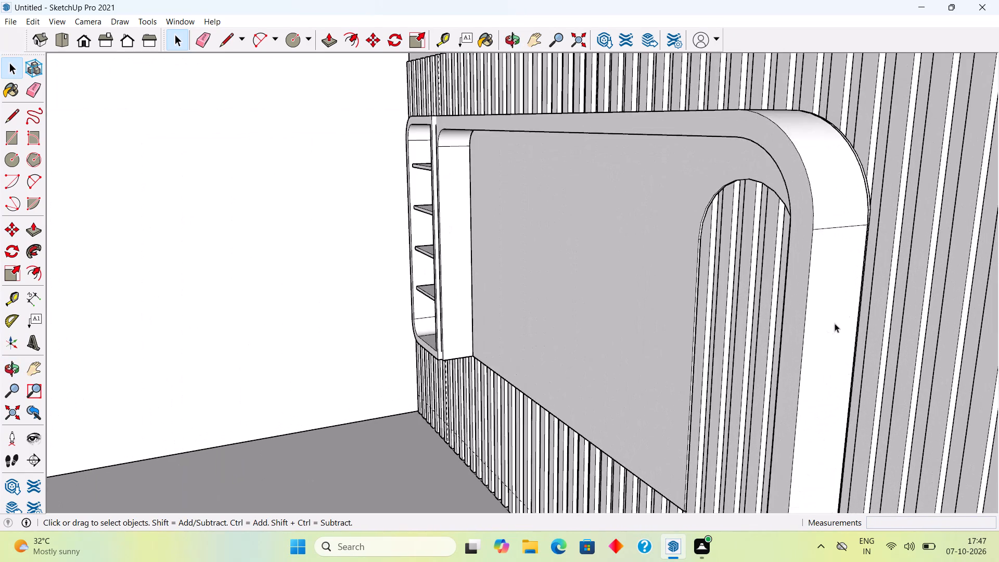
scroll(840, 303, "up", 6)
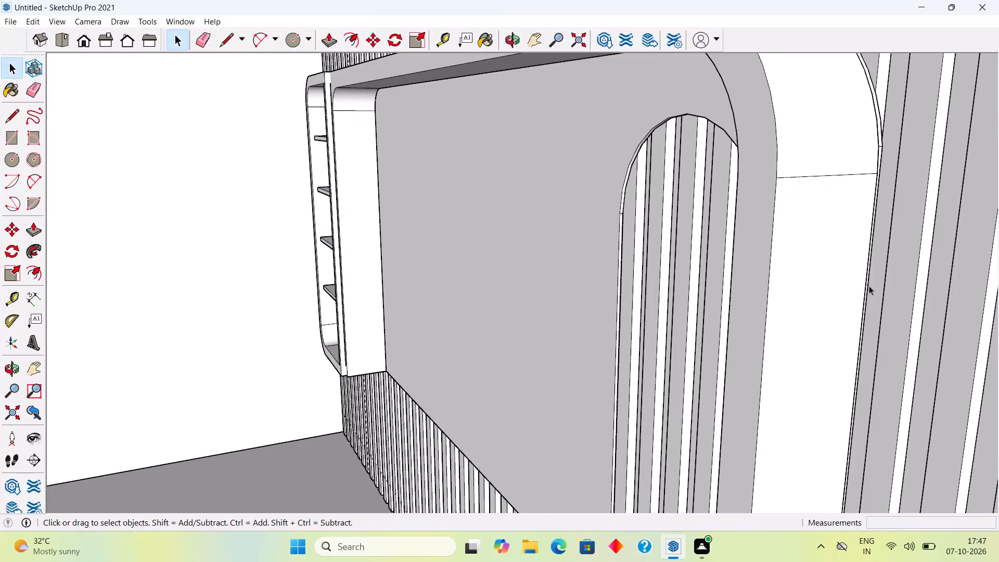
scroll(869, 282, "up", 3)
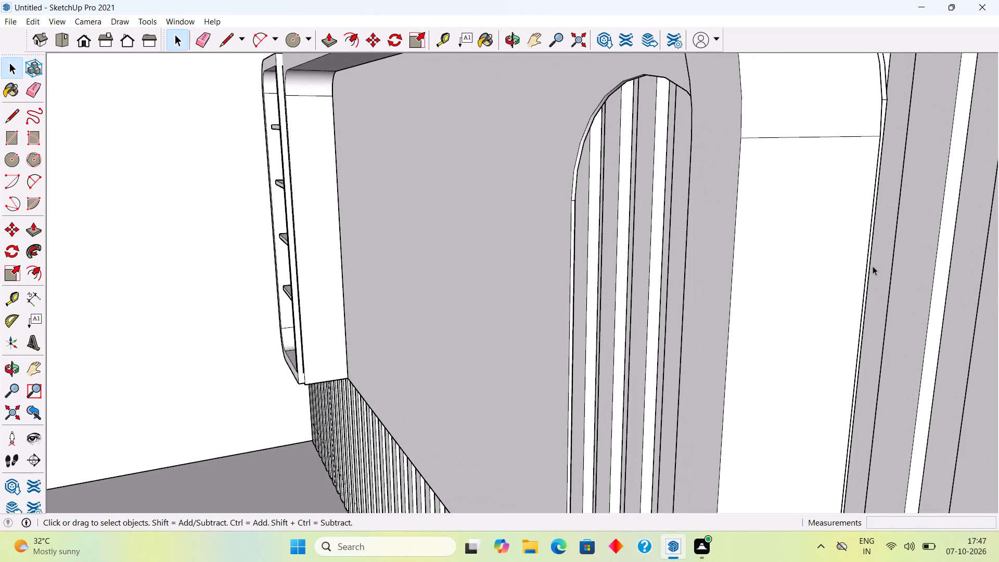
scroll(873, 263, "up", 9)
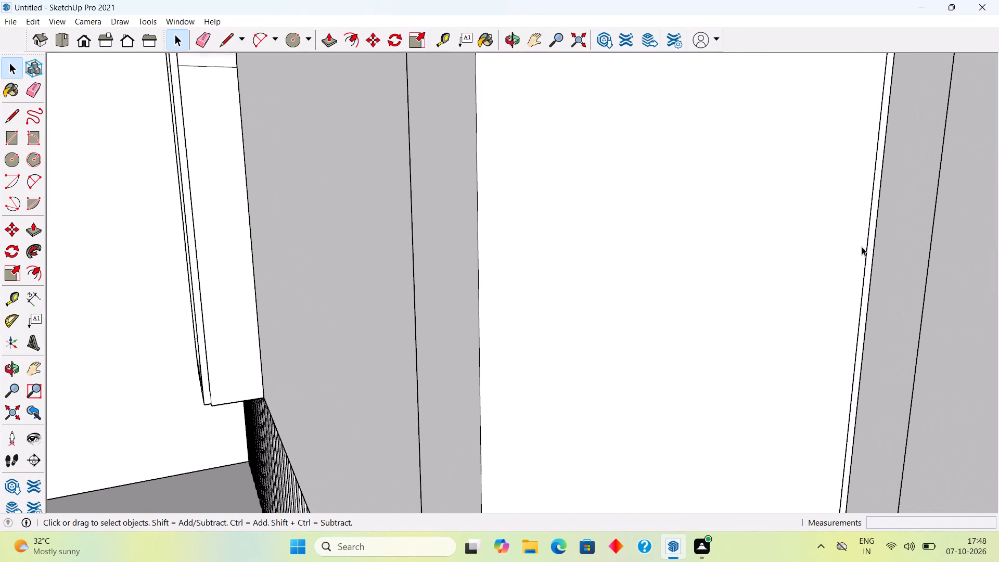
scroll(887, 252, "up", 3)
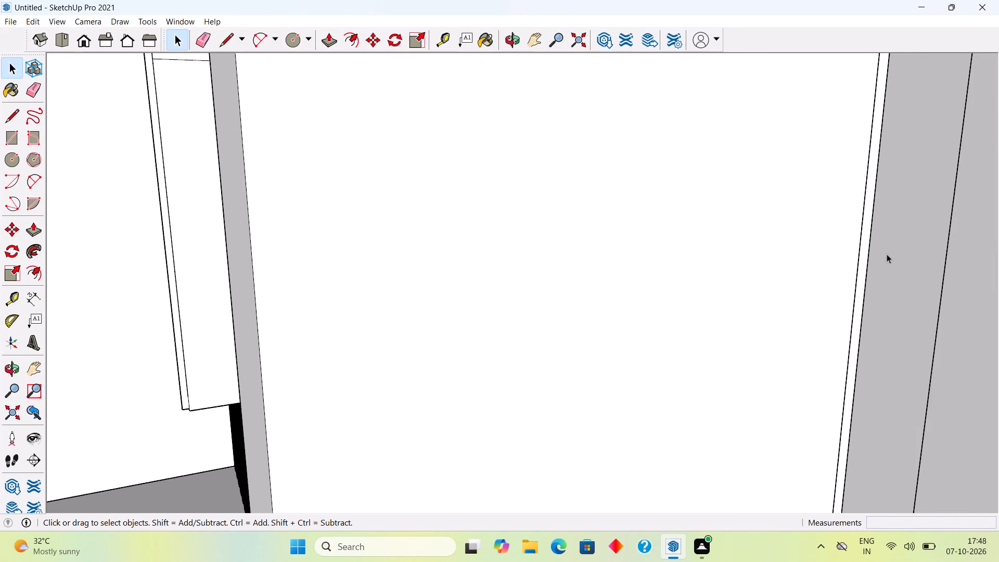
key("t")
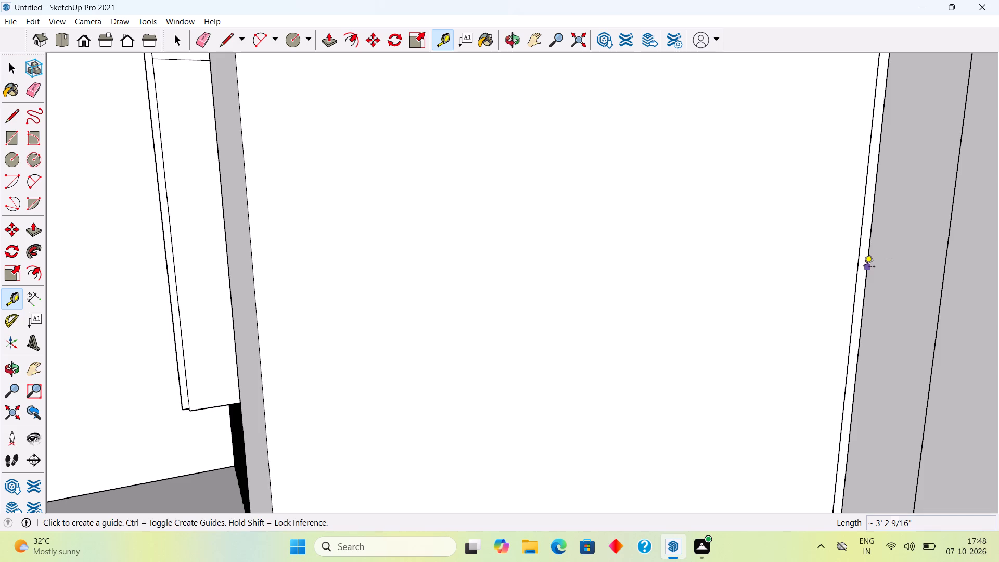
double_click(864, 267)
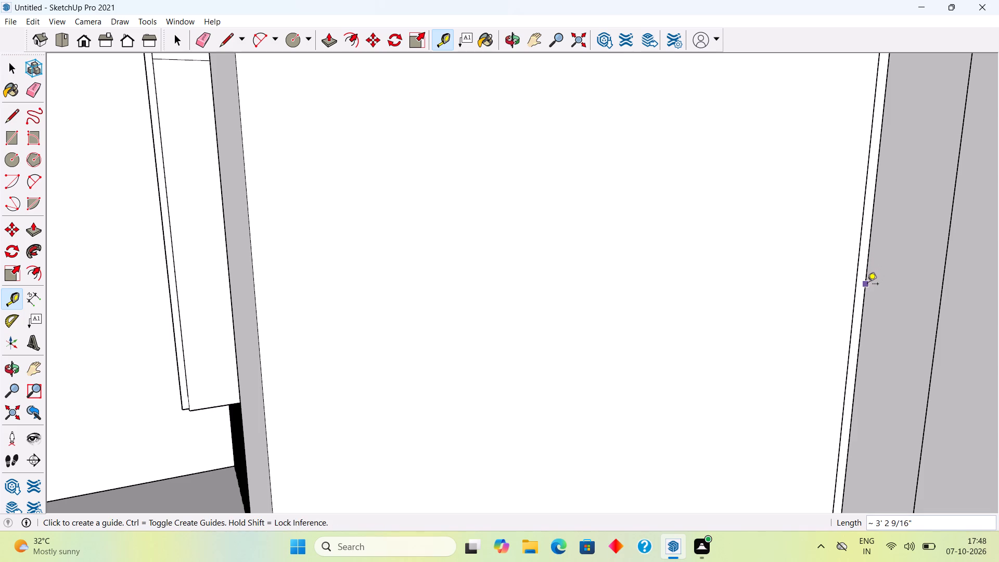
double_click(867, 285)
scroll(870, 284, "down", 20)
scroll(870, 284, "down", 1)
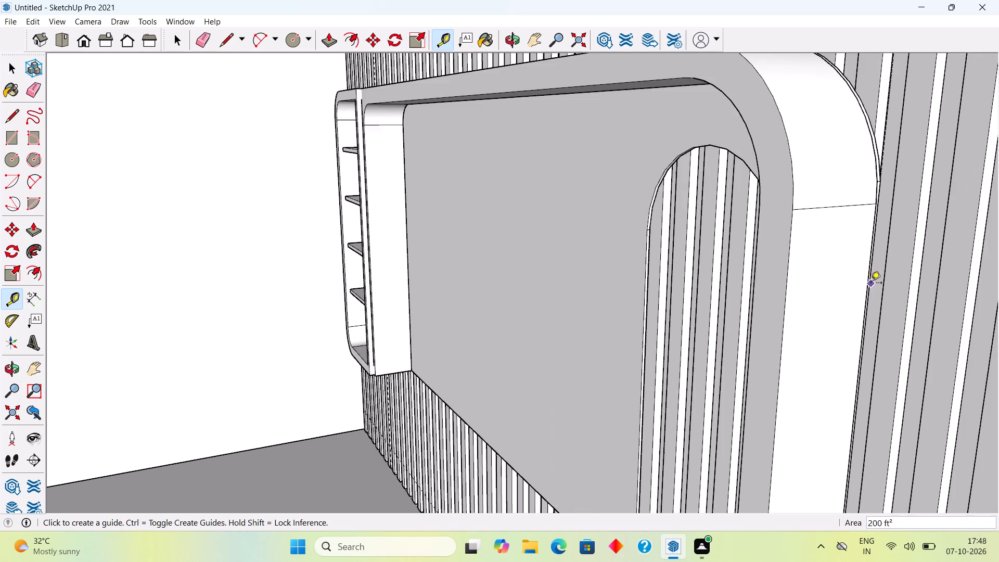
scroll(871, 284, "down", 14)
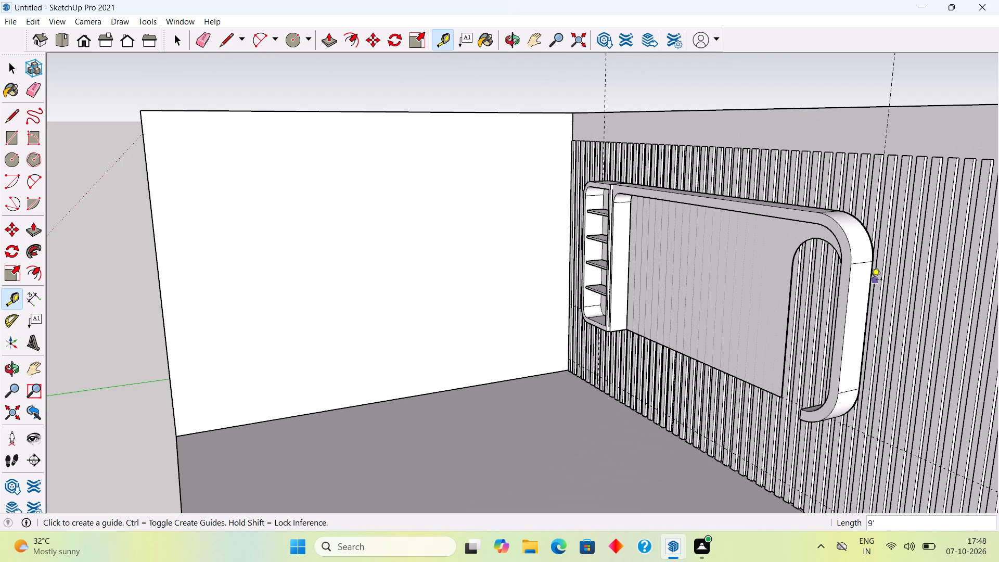
key("space")
Draw a rectangle about 11' 1/4" by 6" along the base of the fluted strips, between the two vertical guides, down to the floor.
scroll(838, 426, "down", 6)
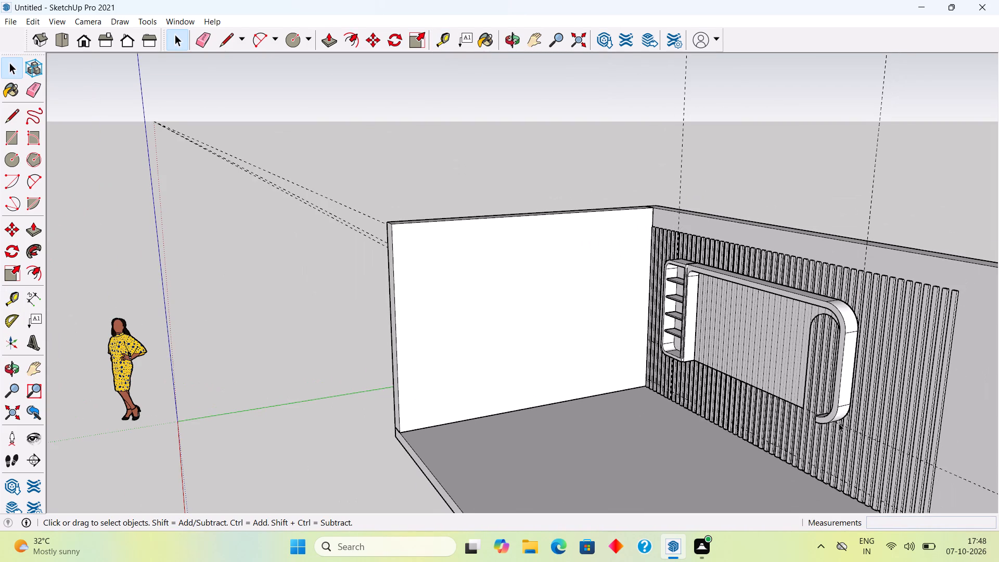
scroll(834, 491, "up", 16)
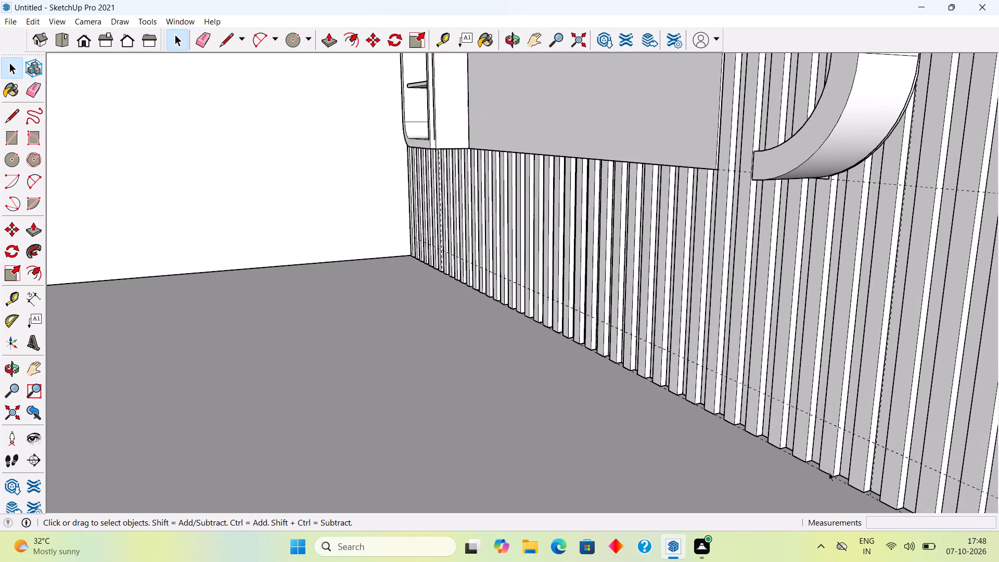
scroll(866, 462, "up", 5)
scroll(694, 561, "up", 5)
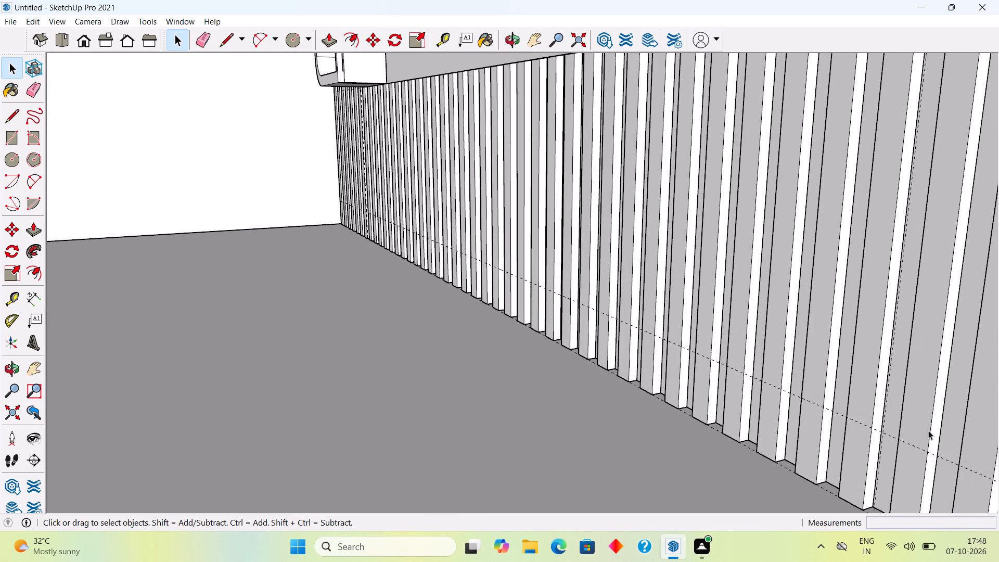
scroll(883, 439, "up", 20)
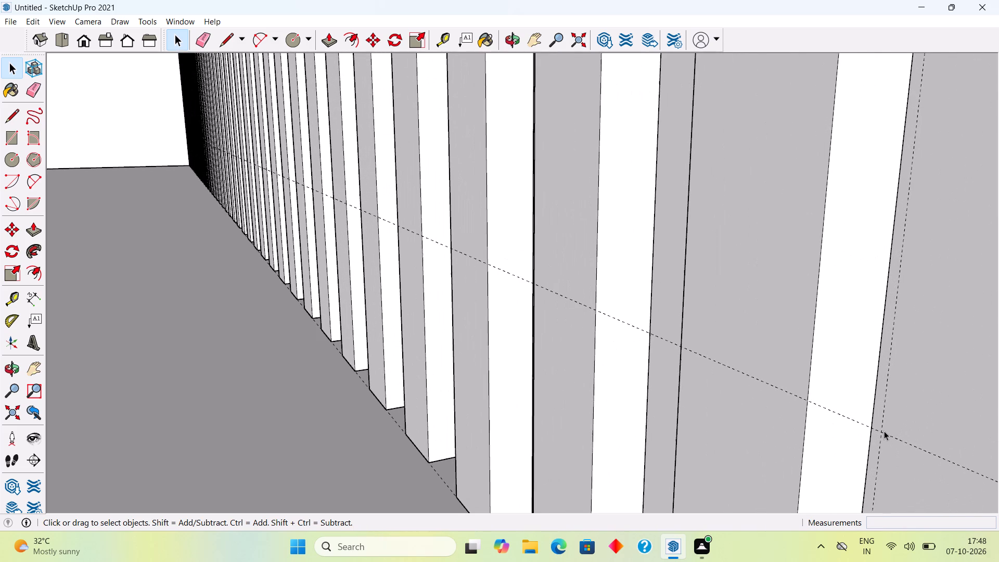
key("r")
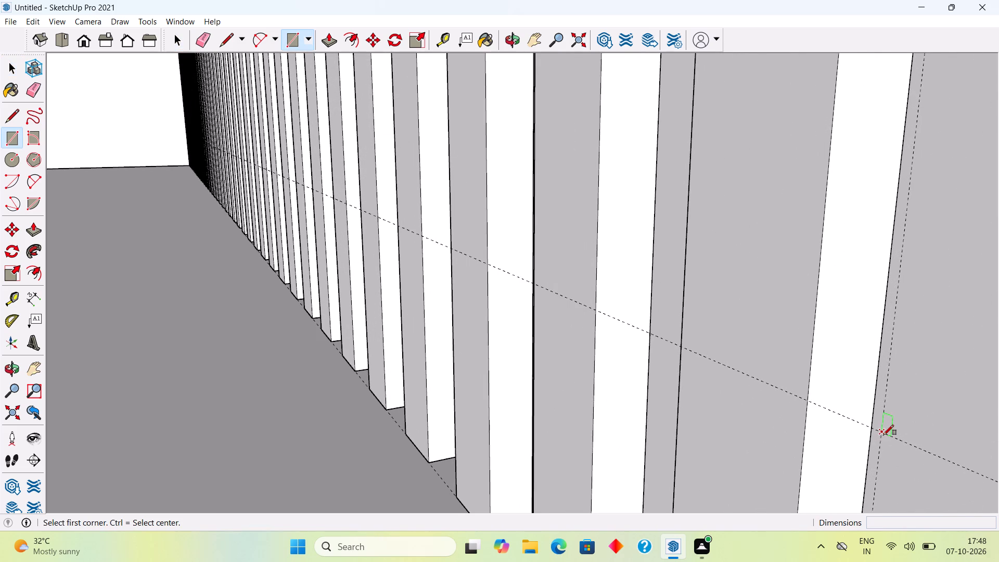
left_click(883, 435)
scroll(660, 371, "down", 17)
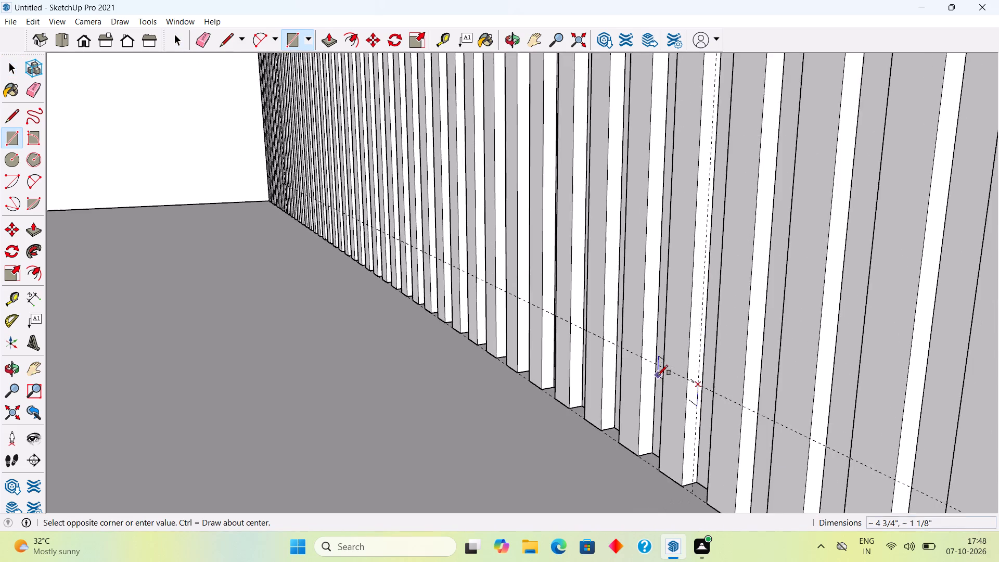
scroll(658, 375, "down", 5)
scroll(561, 415, "up", 5)
scroll(561, 415, "down", 9)
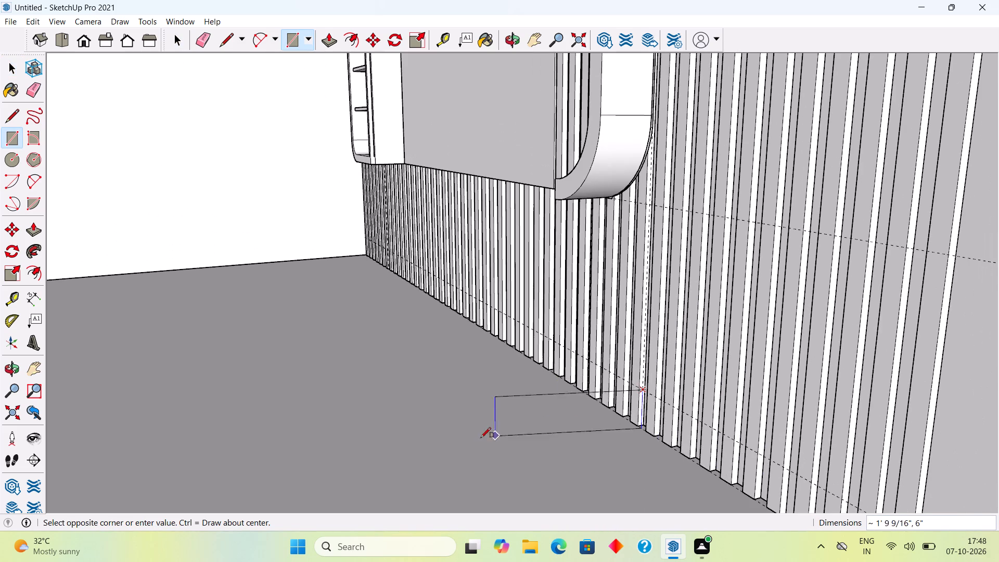
middle_click_drag(558, 527, 724, 459)
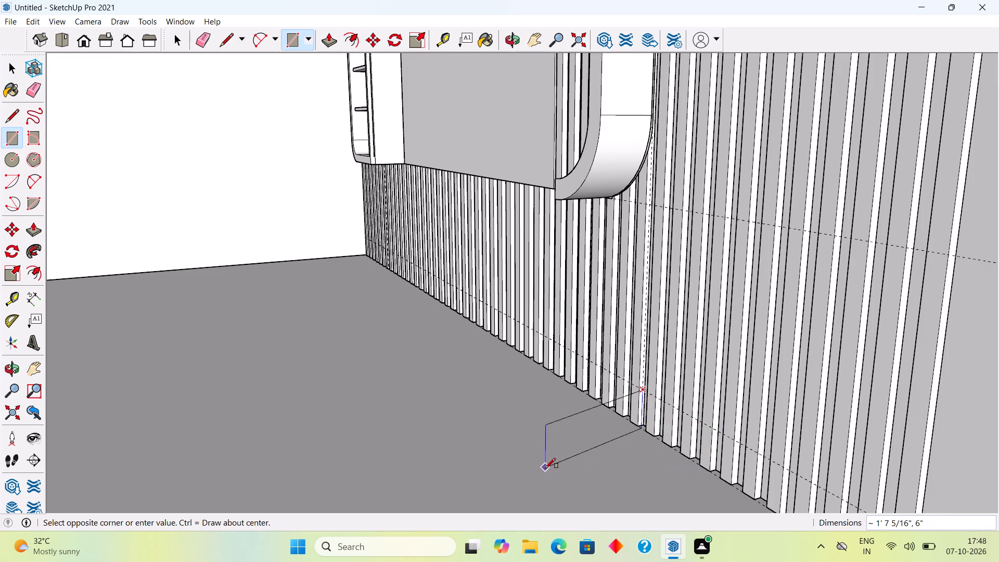
middle_click_drag(545, 469, 894, 361)
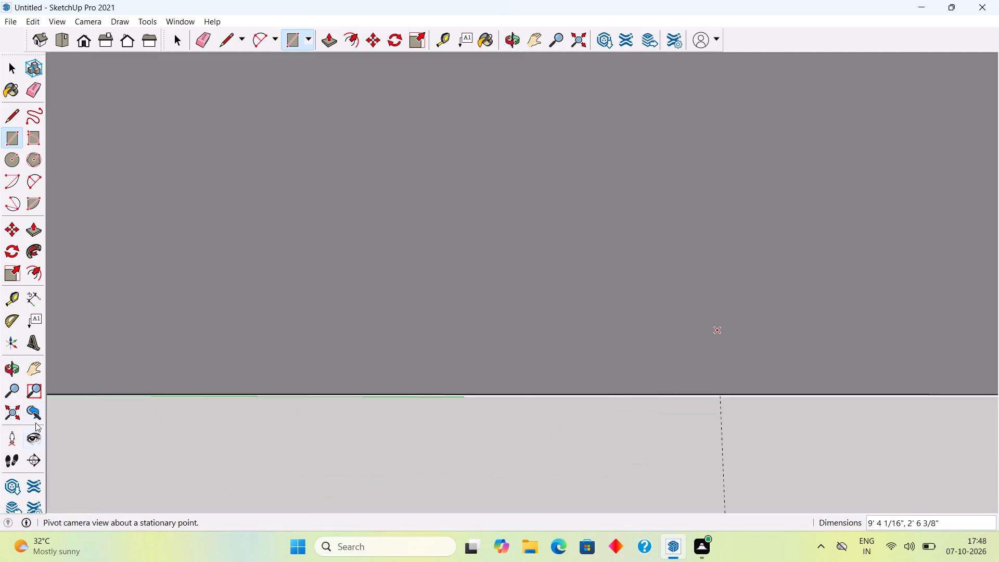
left_click(37, 415)
scroll(340, 310, "up", 5)
scroll(358, 221, "up", 2)
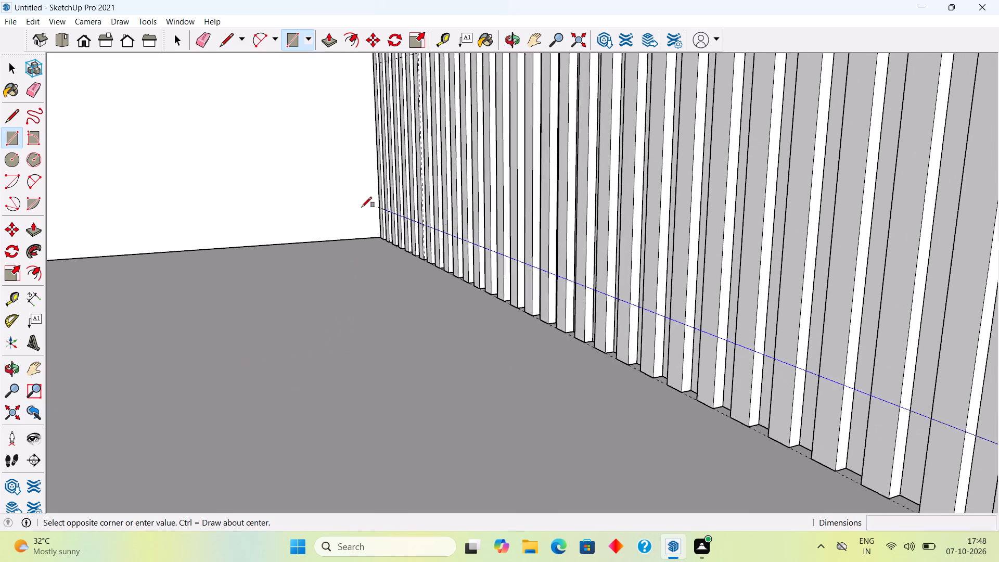
scroll(362, 207, "up", 7)
scroll(450, 250, "up", 3)
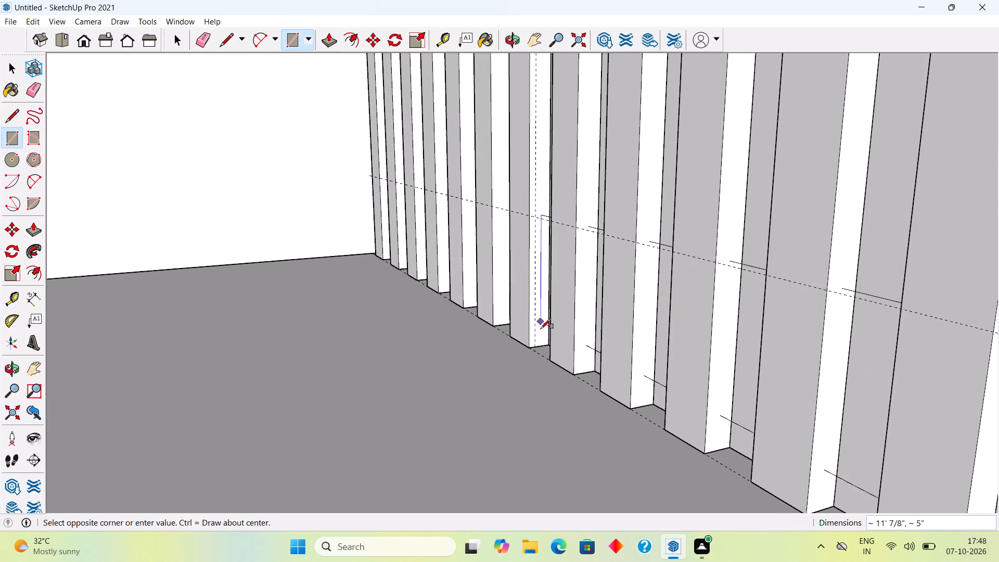
left_click(532, 352)
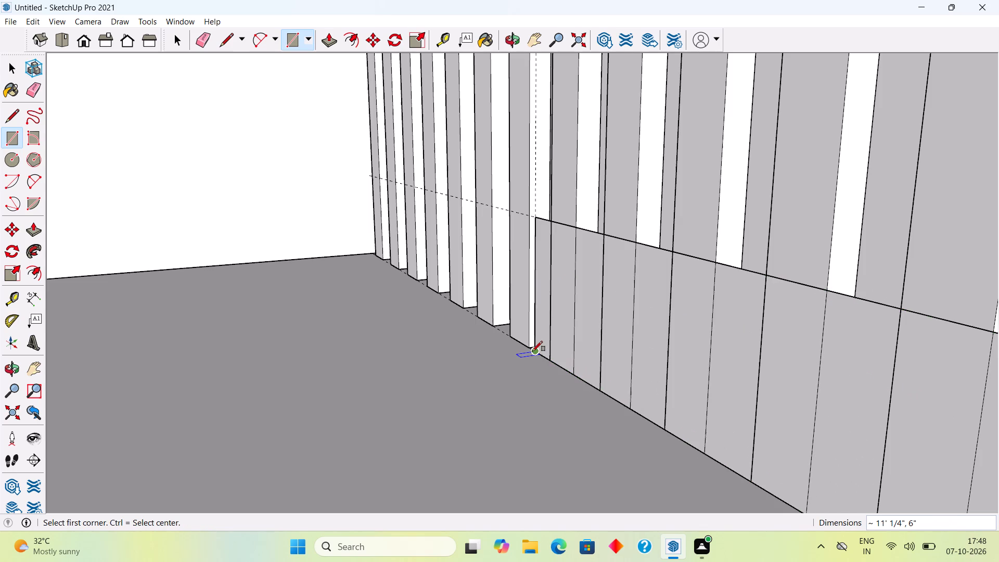
scroll(532, 351, "down", 20)
scroll(532, 351, "down", 5)
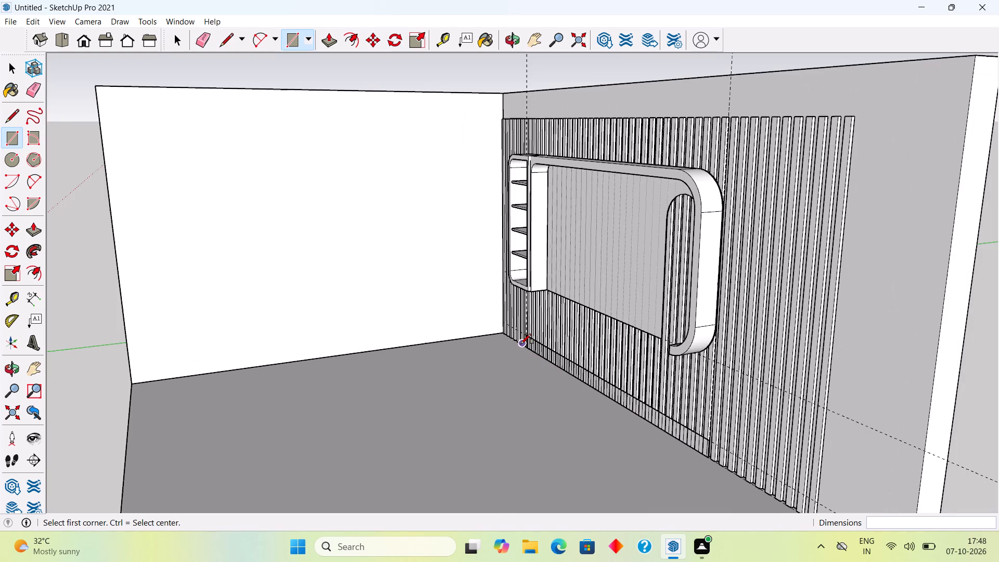
key("space")
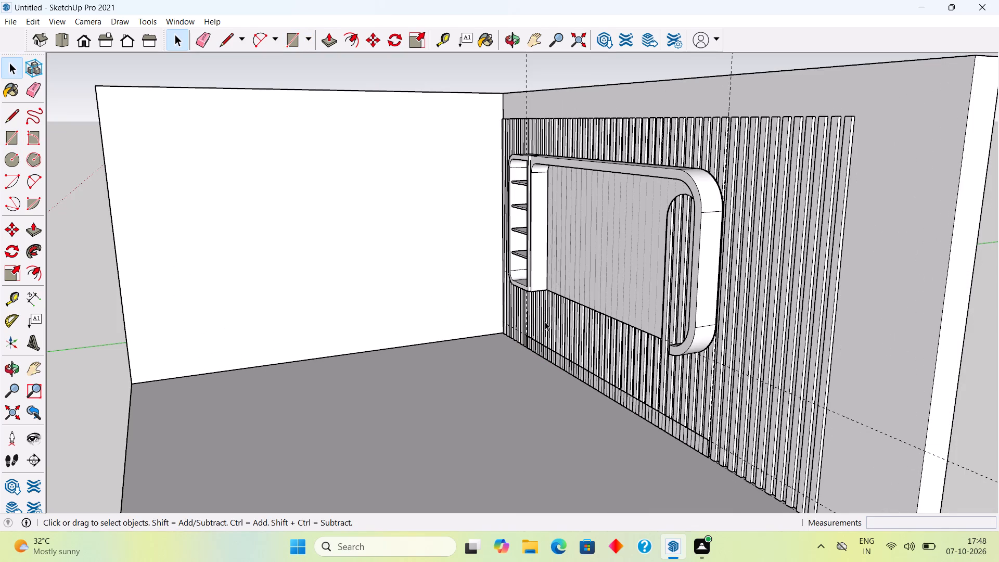
Extrude the base rectangle 6" out from the fluted strips into the room.
key("p")
left_click(551, 355)
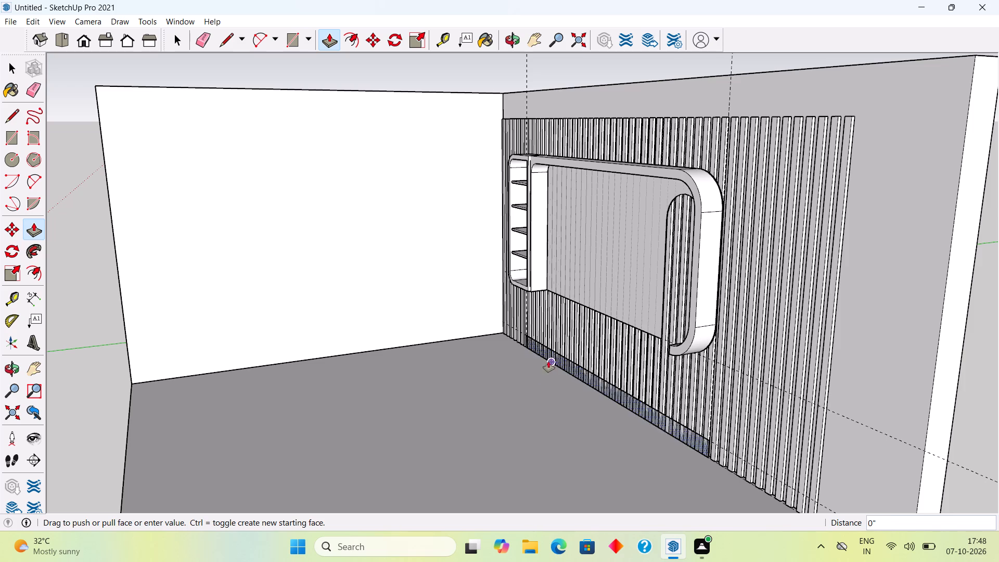
type("6\"")
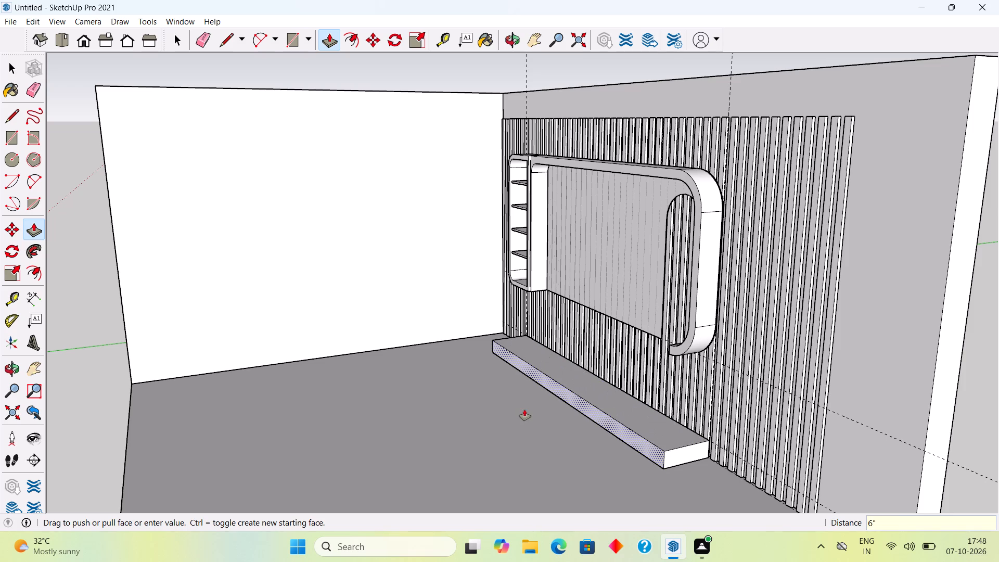
key("Return")
key("space")
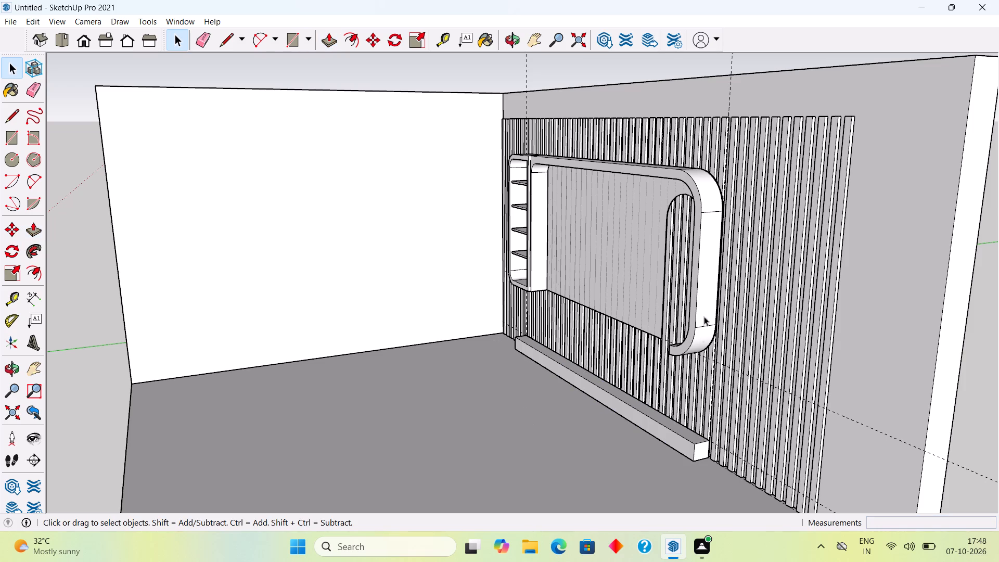
Make the whole extruded base box a group.
triple_click(617, 401)
right_click(617, 401)
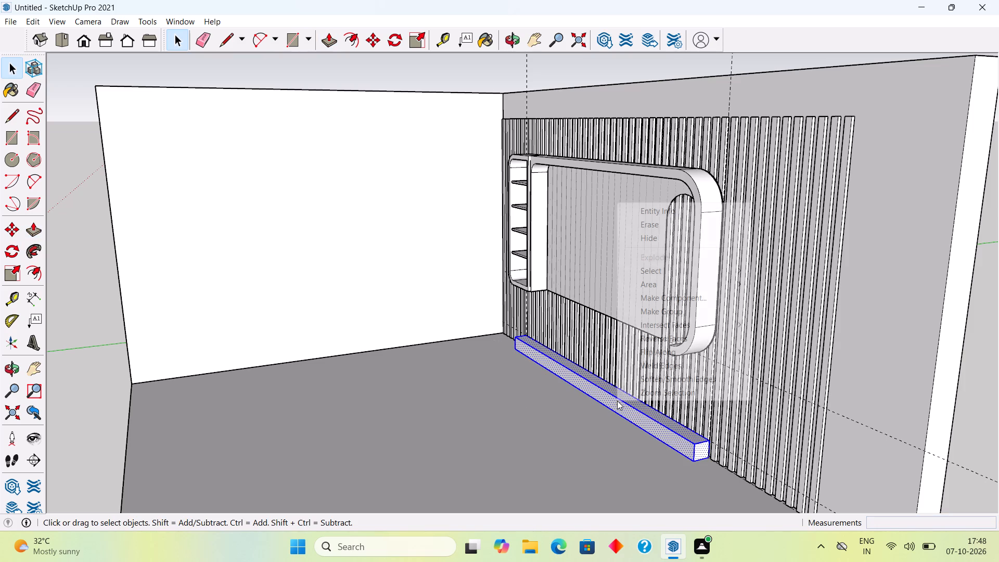
left_click(655, 306)
Draw a rectangle about 11' 1/4" by 2' 3" between the vertical guides, from the guide under the shelf unit to the base box's back top edge.
middle_click_drag(614, 355, 829, 283)
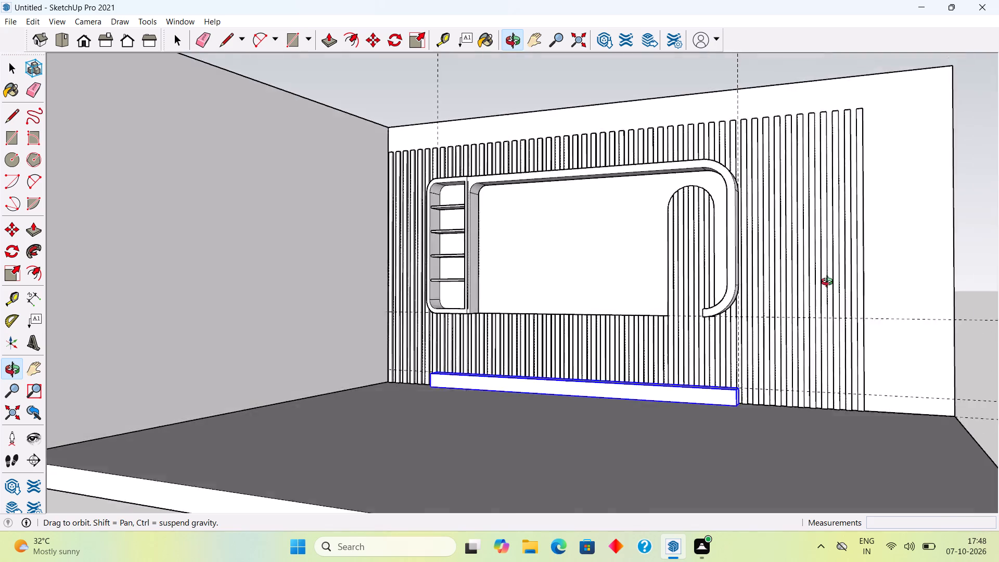
middle_click_drag(829, 283, 847, 307)
scroll(530, 337, "up", 3)
scroll(473, 332, "up", 1)
middle_click_drag(493, 302, 533, 289)
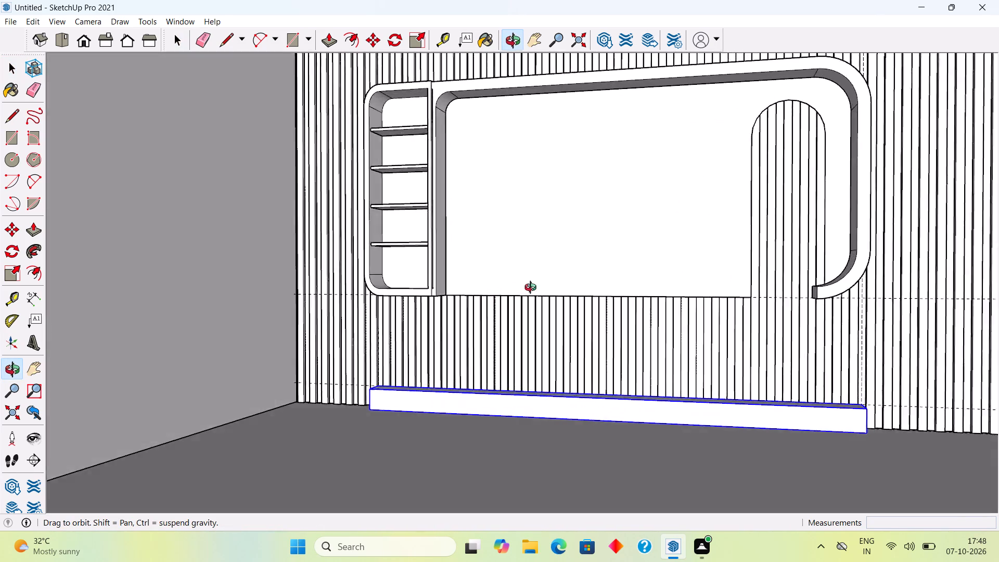
middle_click_drag(533, 289, 591, 294)
scroll(465, 304, "up", 2)
middle_click_drag(411, 290, 422, 223)
scroll(350, 293, "up", 4)
middle_click_drag(365, 338, 366, 380)
scroll(347, 327, "up", 1)
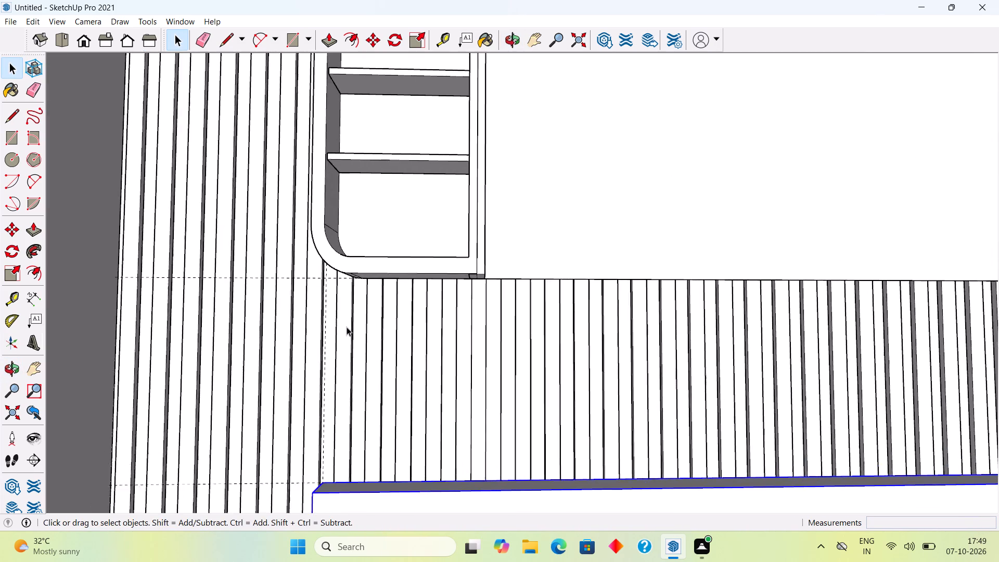
scroll(347, 327, "up", 1)
key("r")
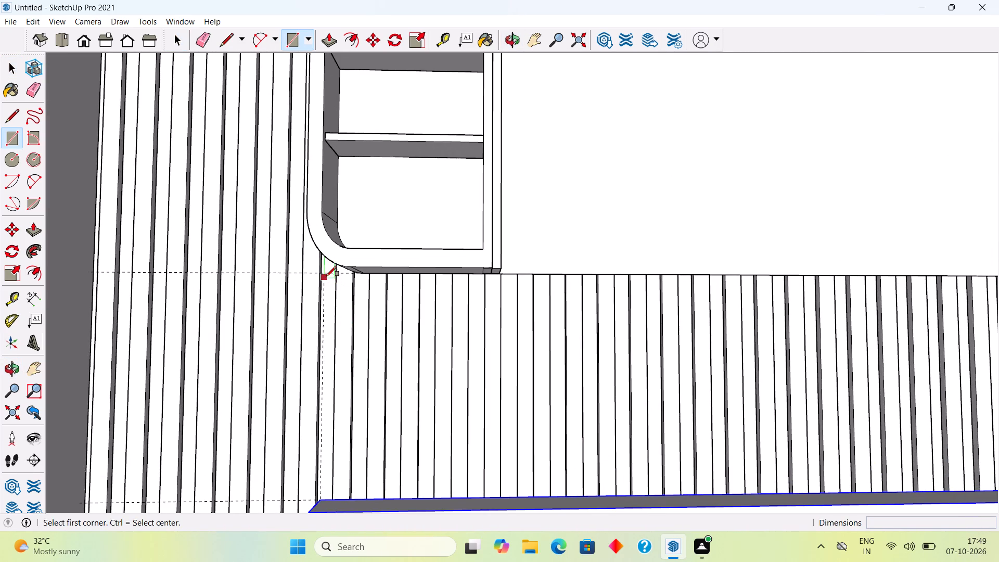
left_click(326, 275)
scroll(592, 437, "down", 8)
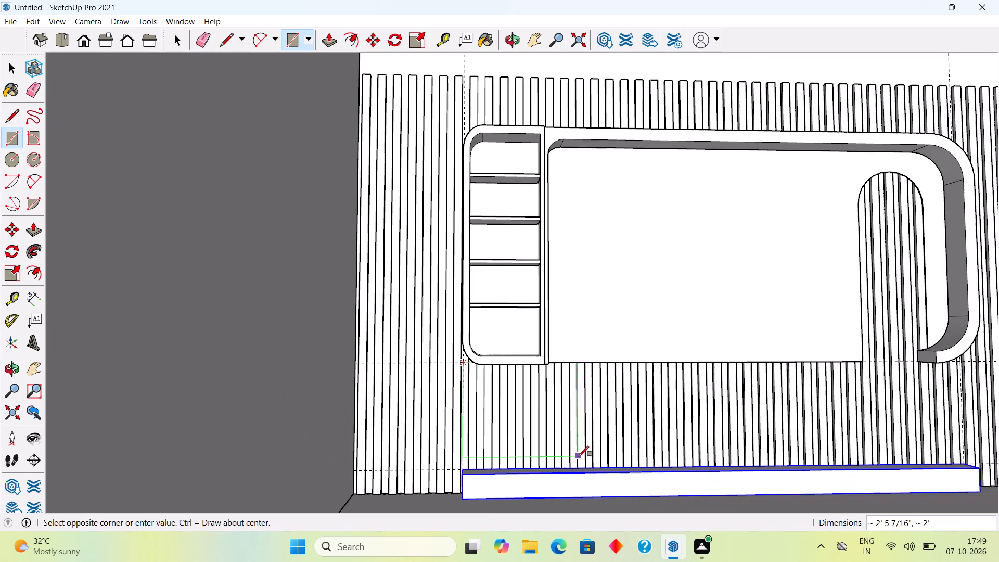
scroll(579, 456, "down", 3)
scroll(855, 430, "up", 5)
scroll(890, 468, "up", 5)
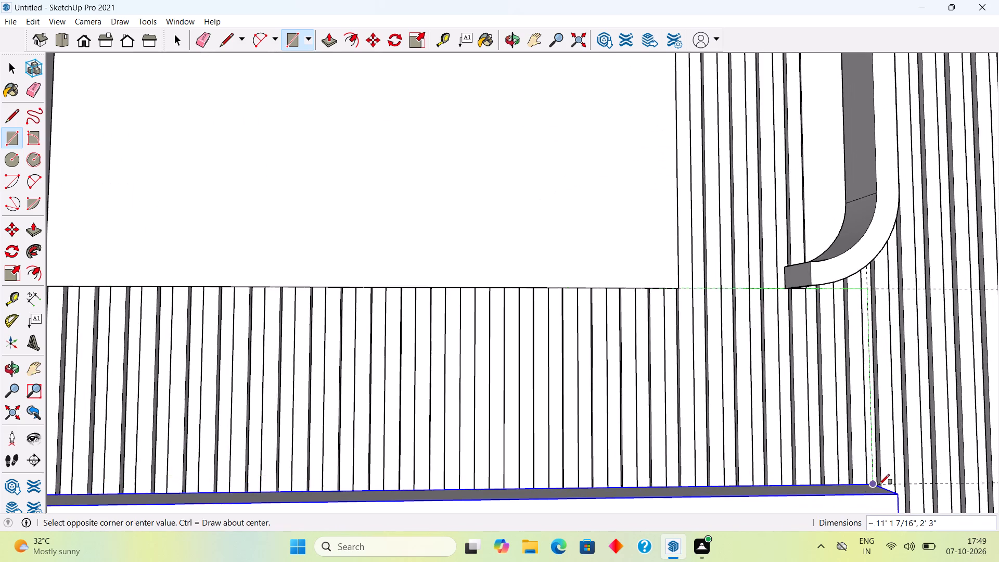
scroll(878, 484, "up", 13)
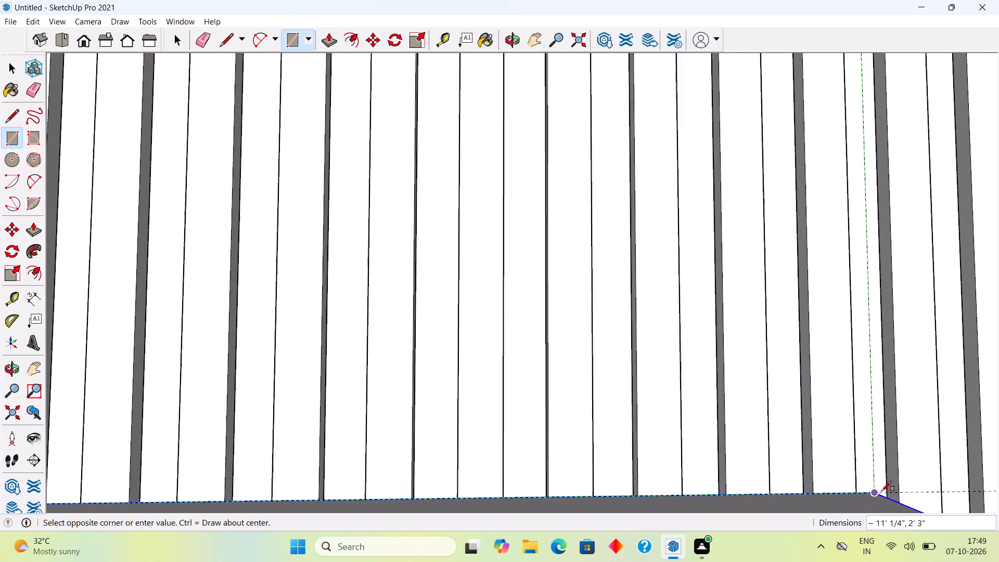
left_click(875, 492)
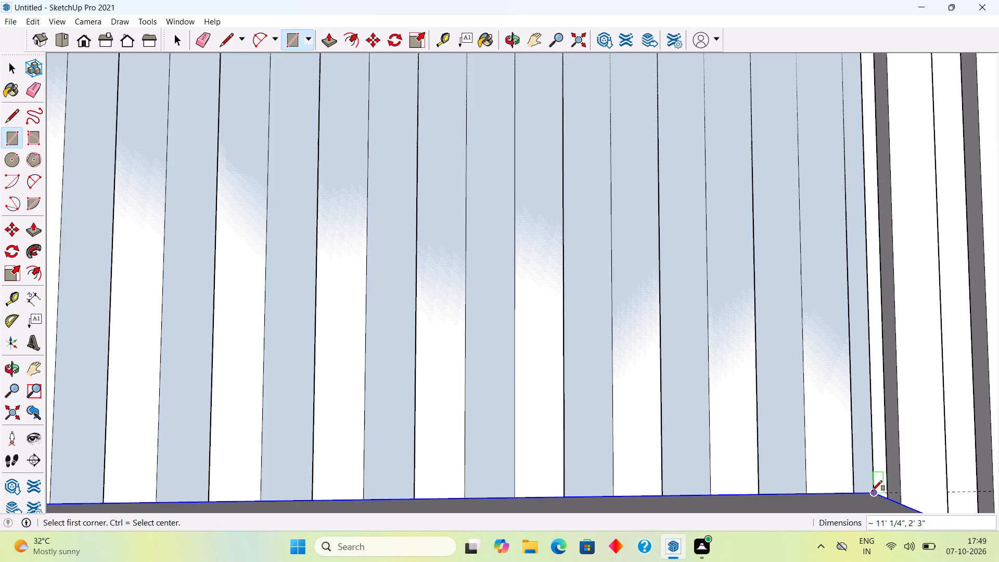
key("space")
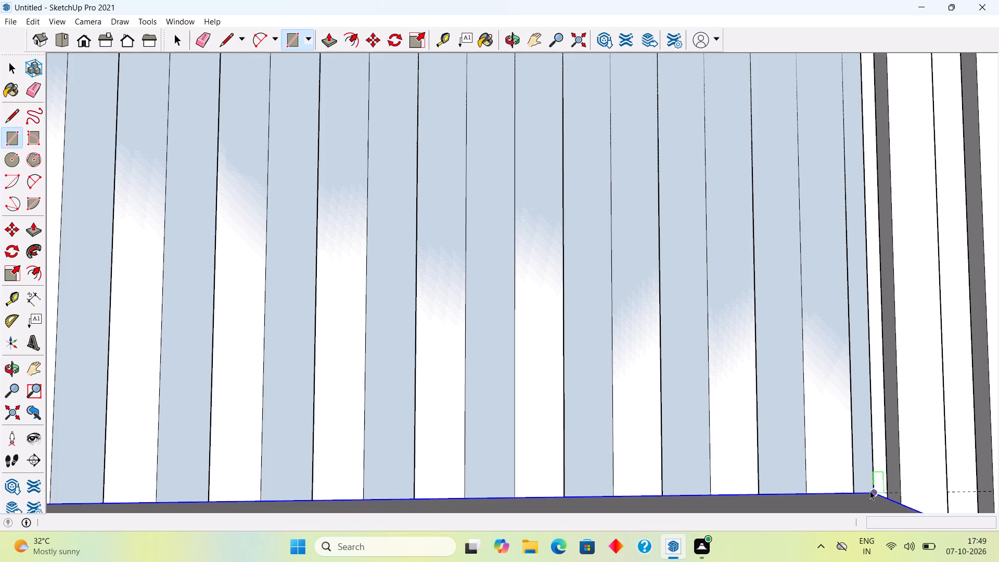
key("space")
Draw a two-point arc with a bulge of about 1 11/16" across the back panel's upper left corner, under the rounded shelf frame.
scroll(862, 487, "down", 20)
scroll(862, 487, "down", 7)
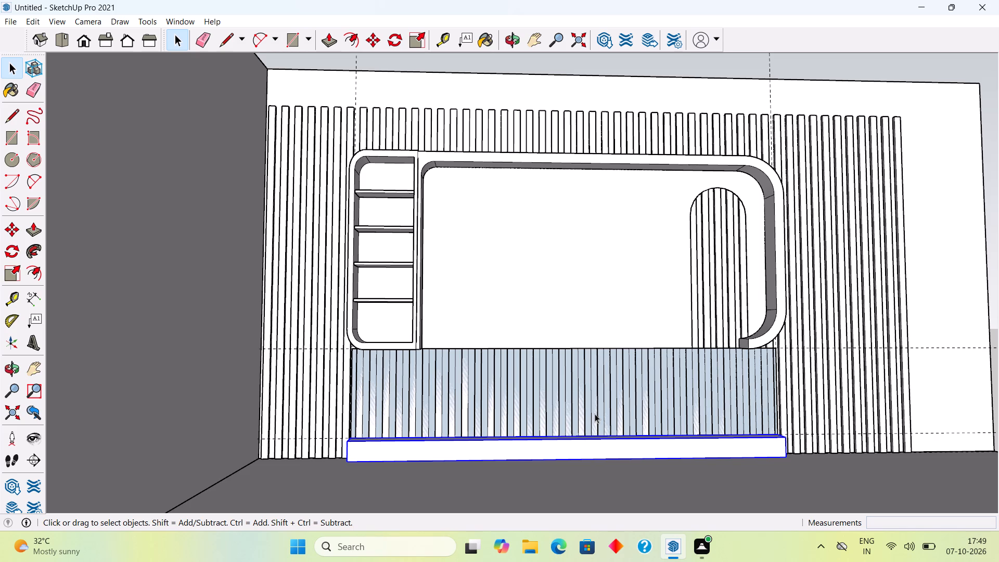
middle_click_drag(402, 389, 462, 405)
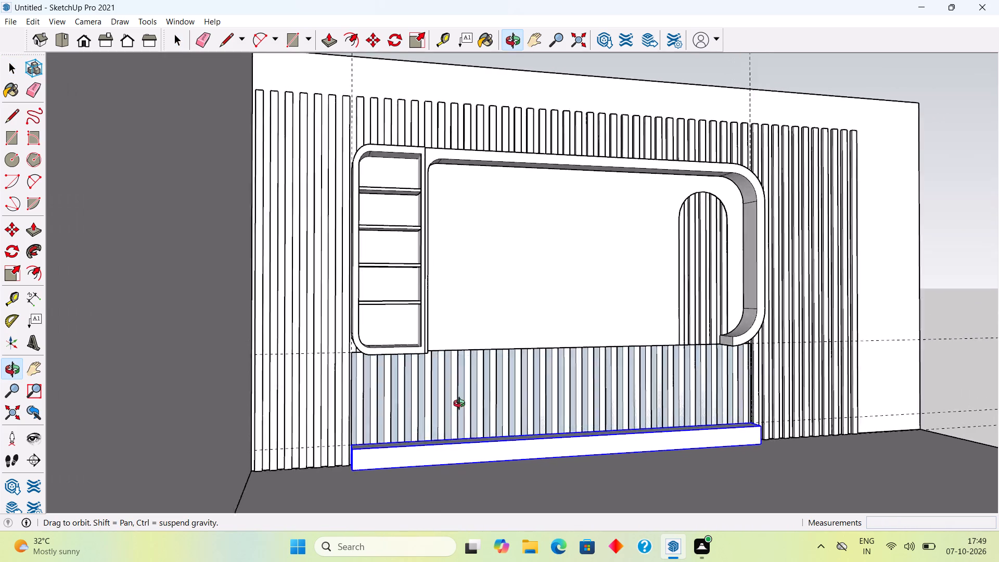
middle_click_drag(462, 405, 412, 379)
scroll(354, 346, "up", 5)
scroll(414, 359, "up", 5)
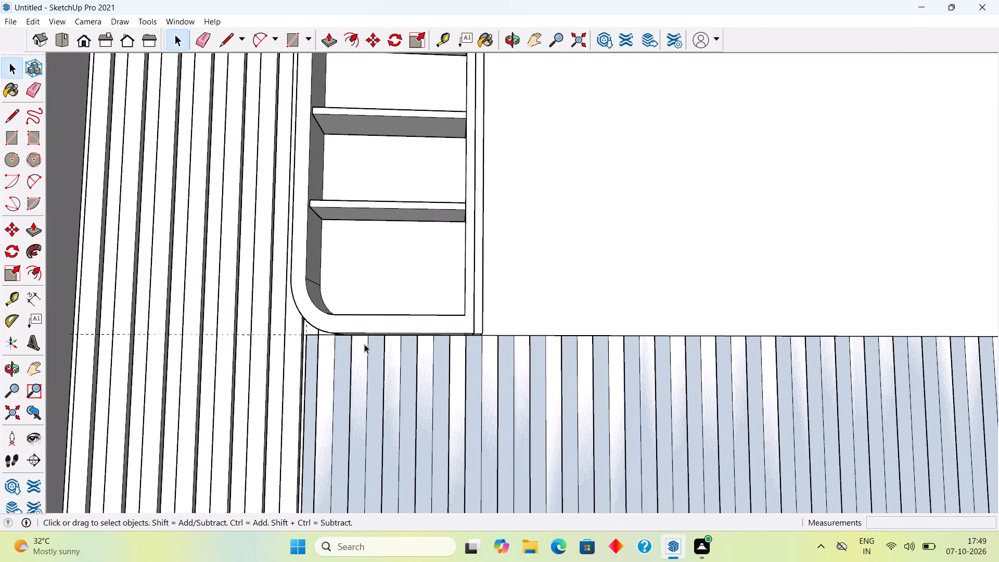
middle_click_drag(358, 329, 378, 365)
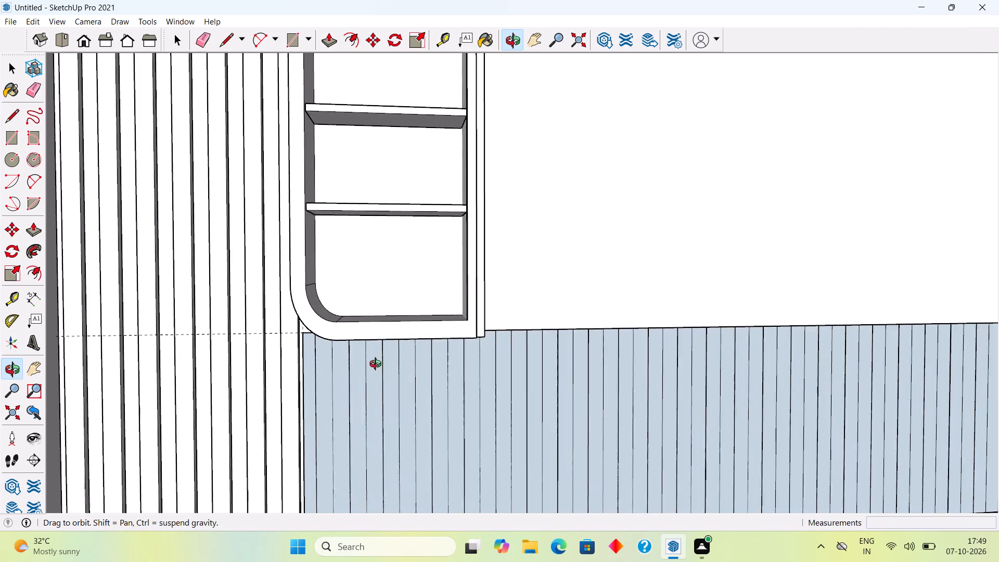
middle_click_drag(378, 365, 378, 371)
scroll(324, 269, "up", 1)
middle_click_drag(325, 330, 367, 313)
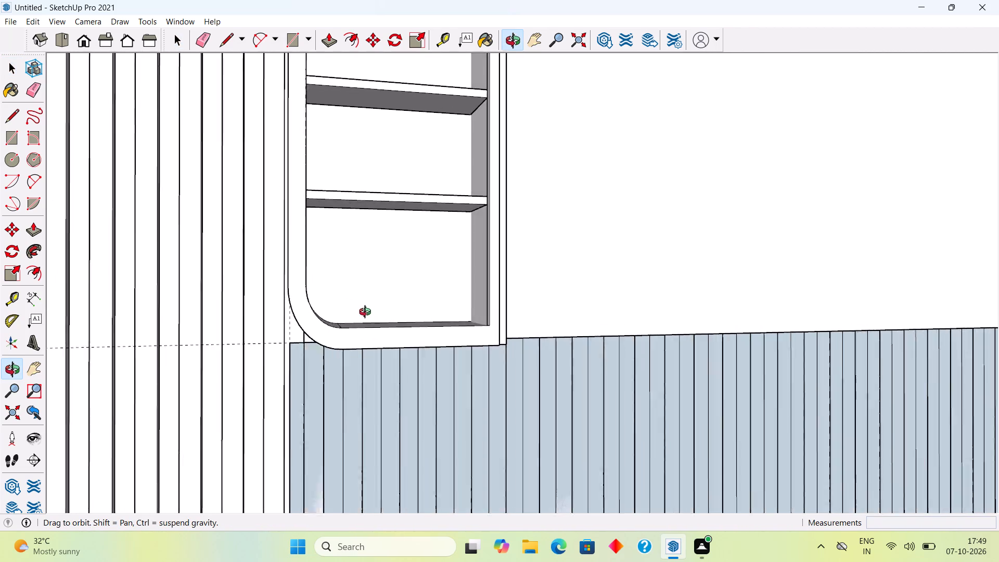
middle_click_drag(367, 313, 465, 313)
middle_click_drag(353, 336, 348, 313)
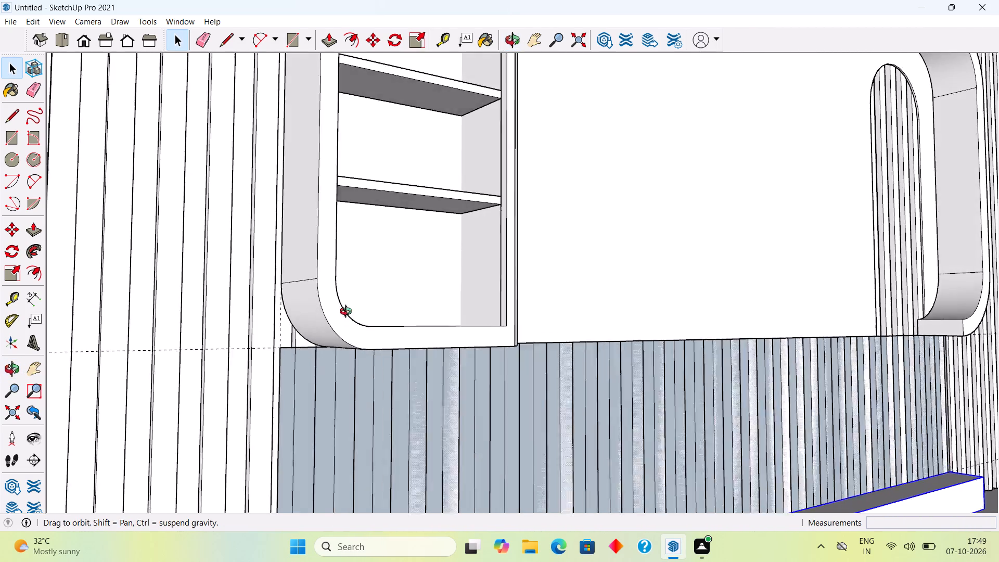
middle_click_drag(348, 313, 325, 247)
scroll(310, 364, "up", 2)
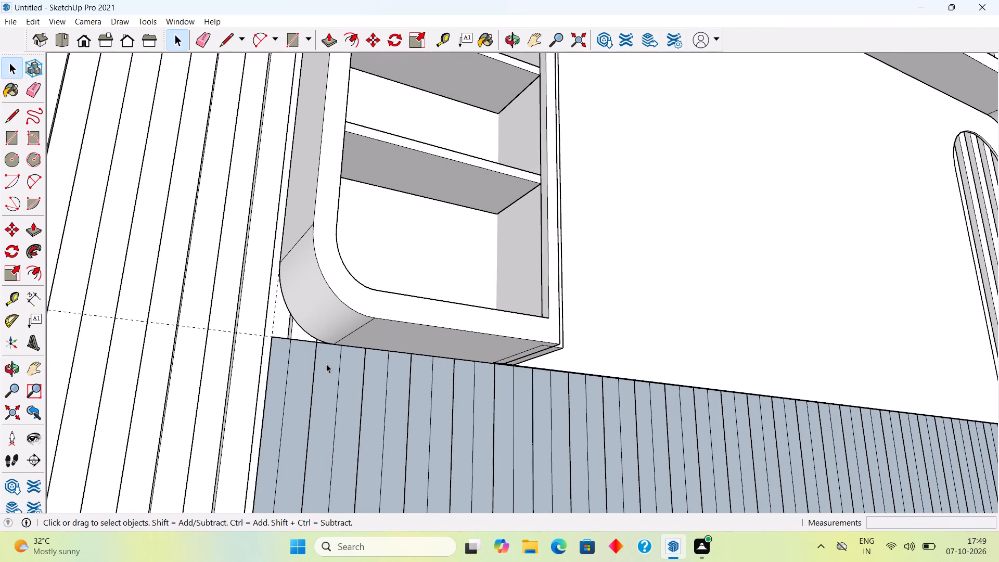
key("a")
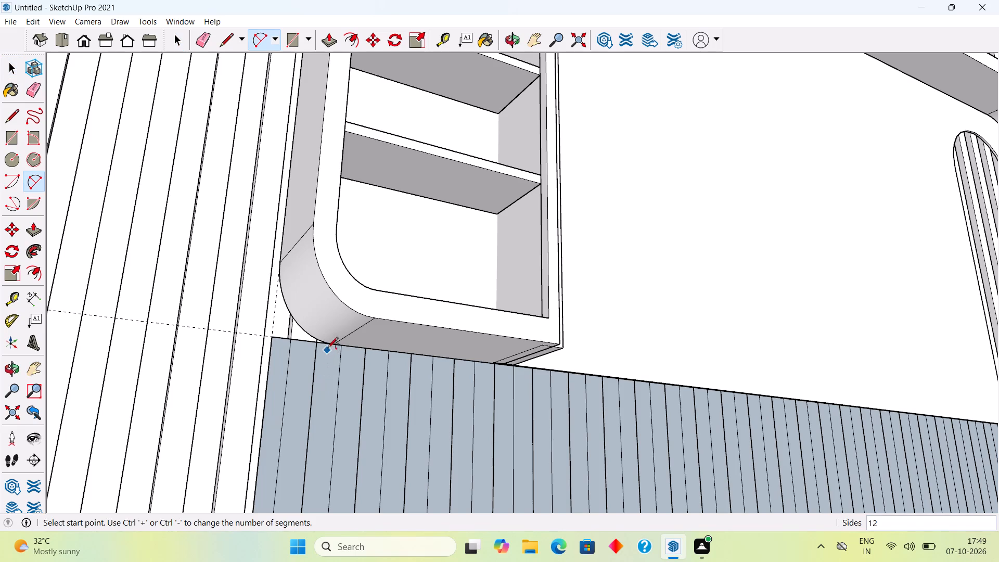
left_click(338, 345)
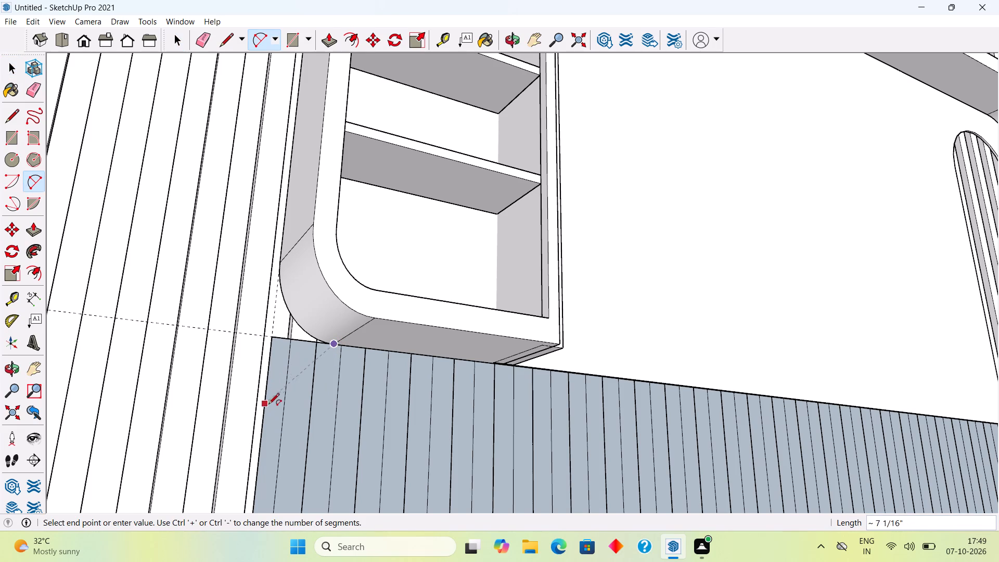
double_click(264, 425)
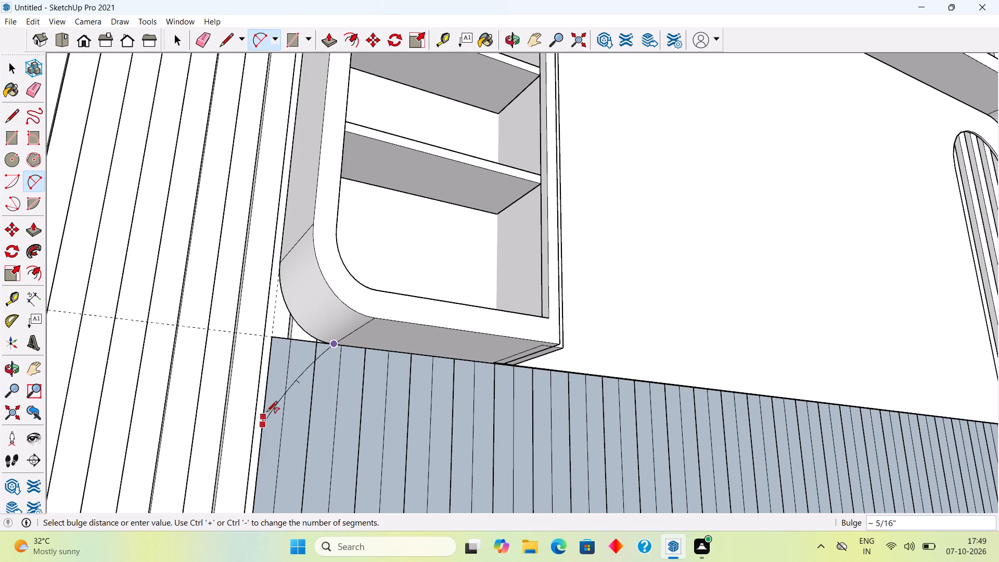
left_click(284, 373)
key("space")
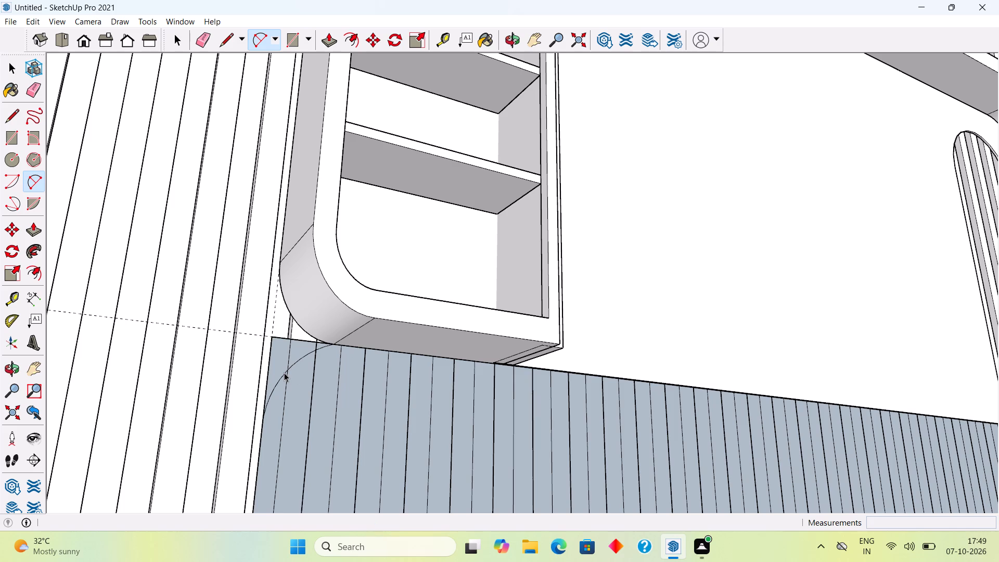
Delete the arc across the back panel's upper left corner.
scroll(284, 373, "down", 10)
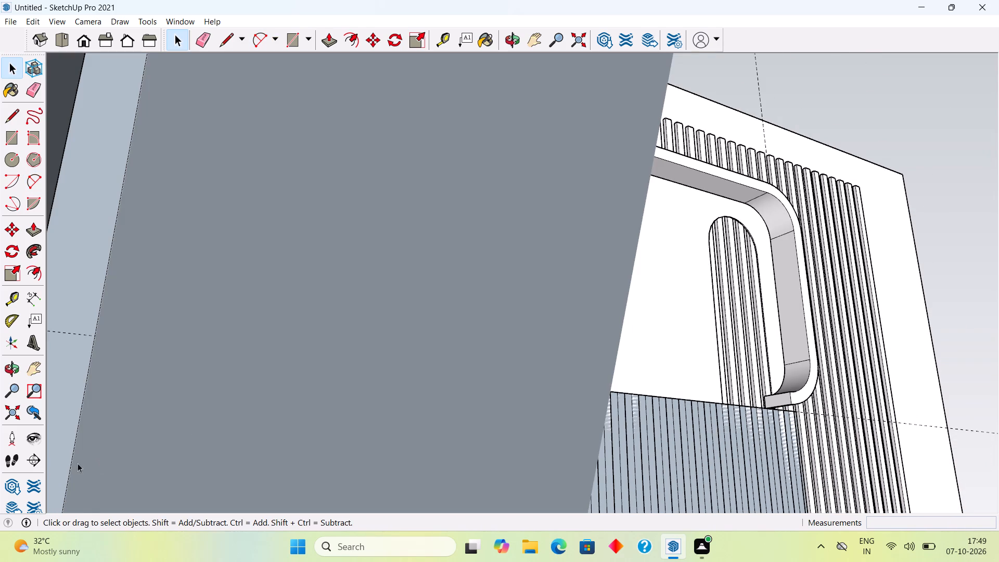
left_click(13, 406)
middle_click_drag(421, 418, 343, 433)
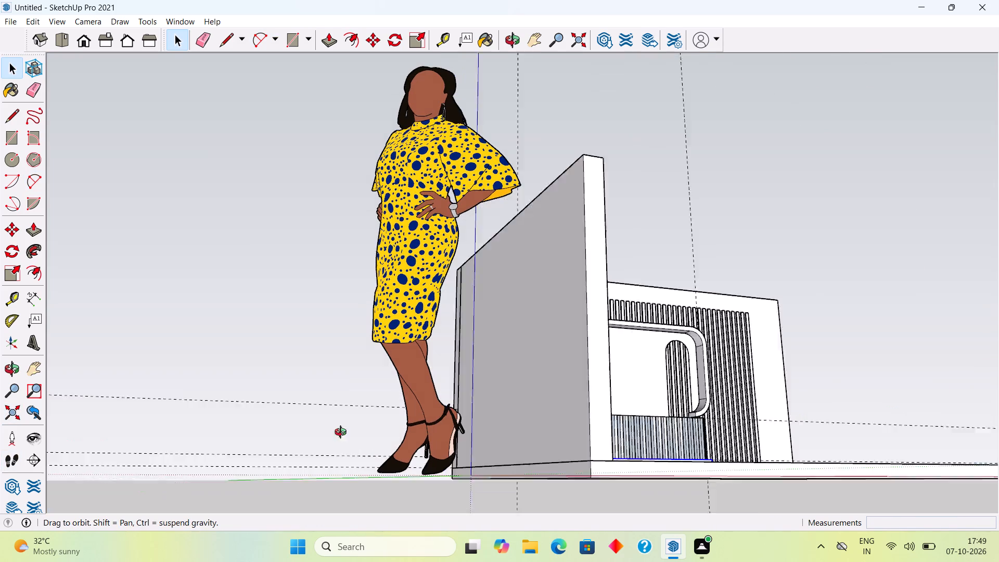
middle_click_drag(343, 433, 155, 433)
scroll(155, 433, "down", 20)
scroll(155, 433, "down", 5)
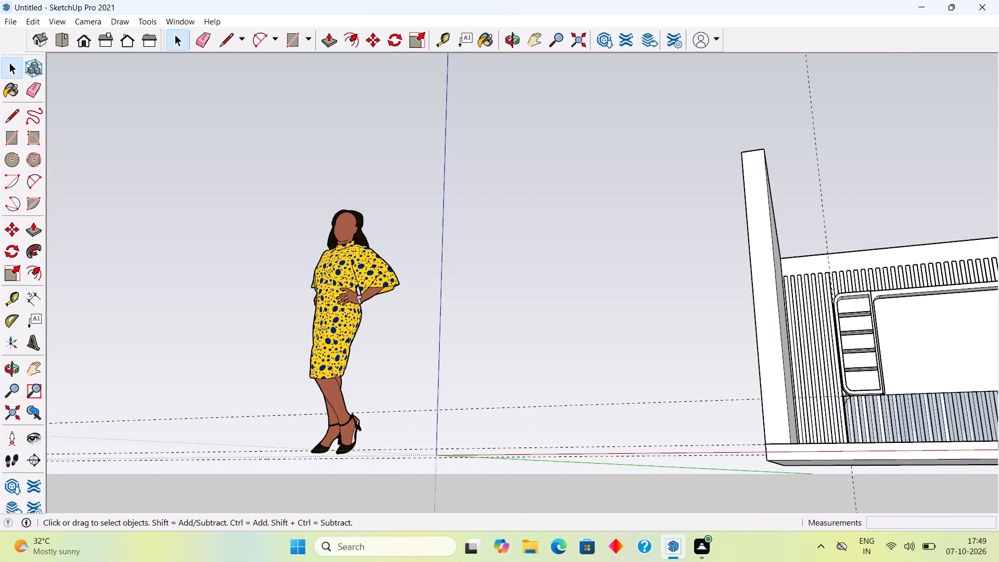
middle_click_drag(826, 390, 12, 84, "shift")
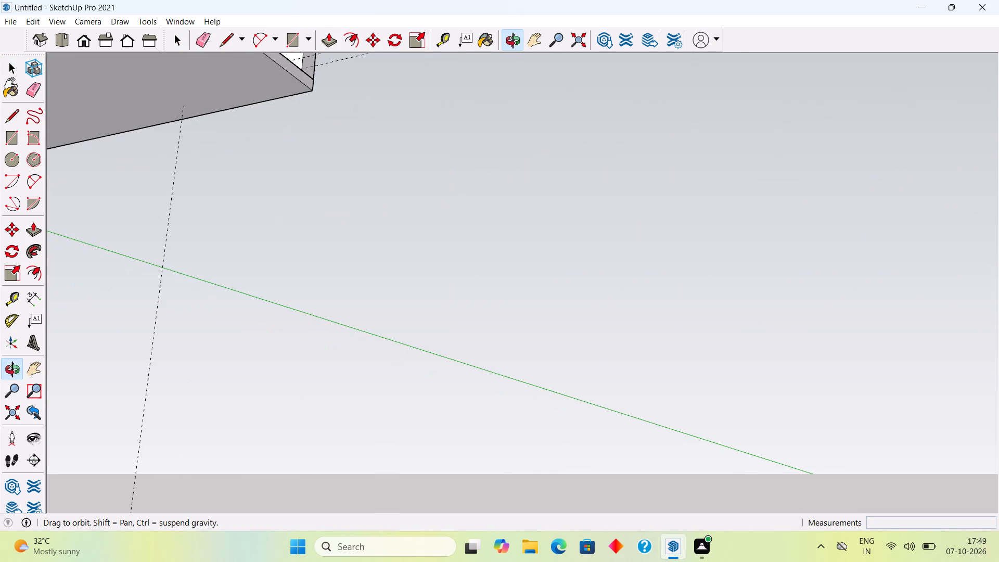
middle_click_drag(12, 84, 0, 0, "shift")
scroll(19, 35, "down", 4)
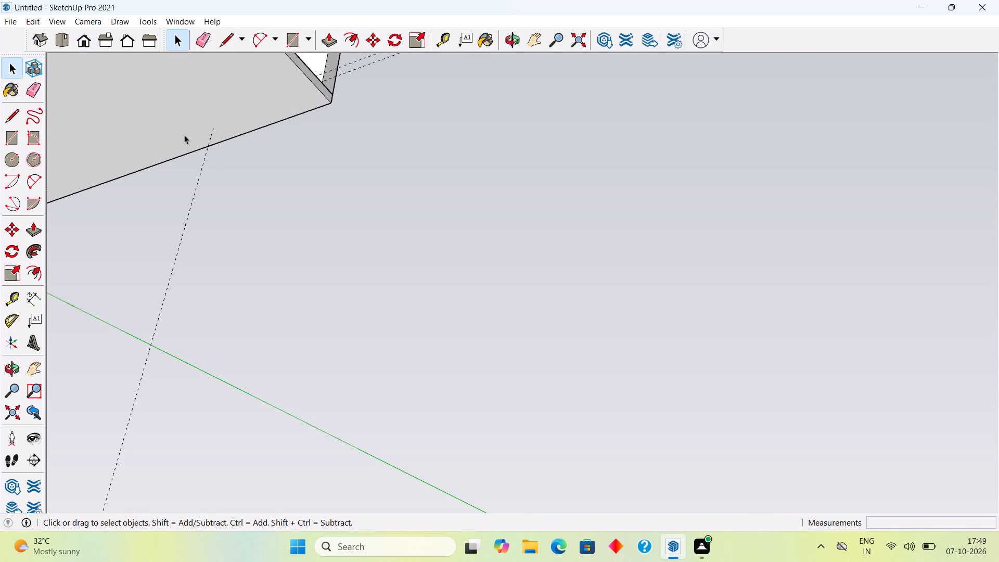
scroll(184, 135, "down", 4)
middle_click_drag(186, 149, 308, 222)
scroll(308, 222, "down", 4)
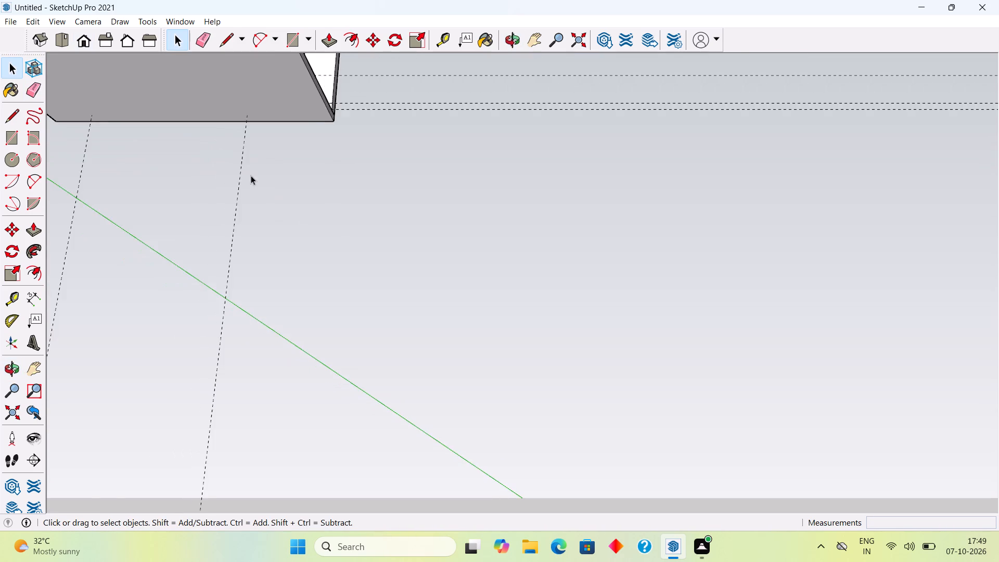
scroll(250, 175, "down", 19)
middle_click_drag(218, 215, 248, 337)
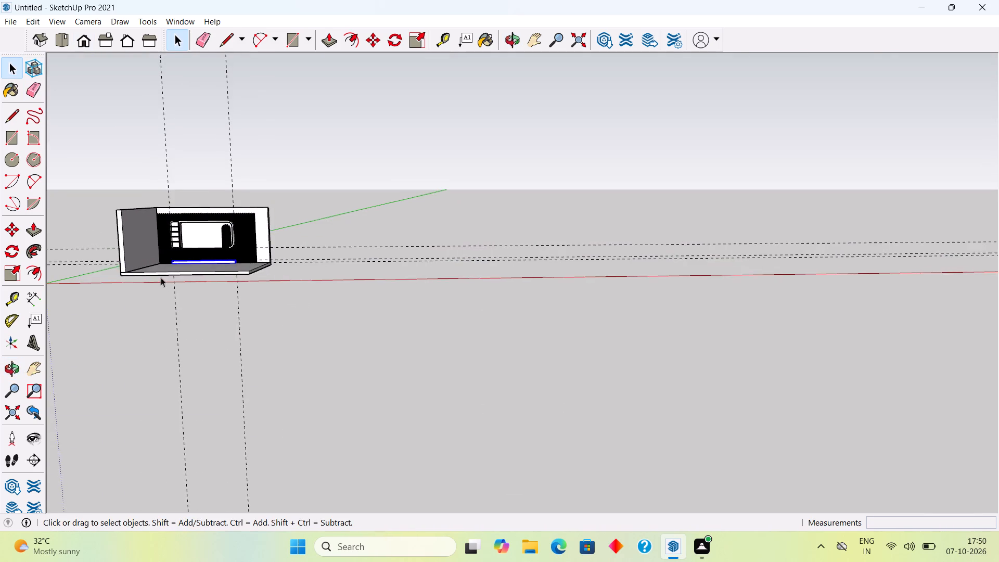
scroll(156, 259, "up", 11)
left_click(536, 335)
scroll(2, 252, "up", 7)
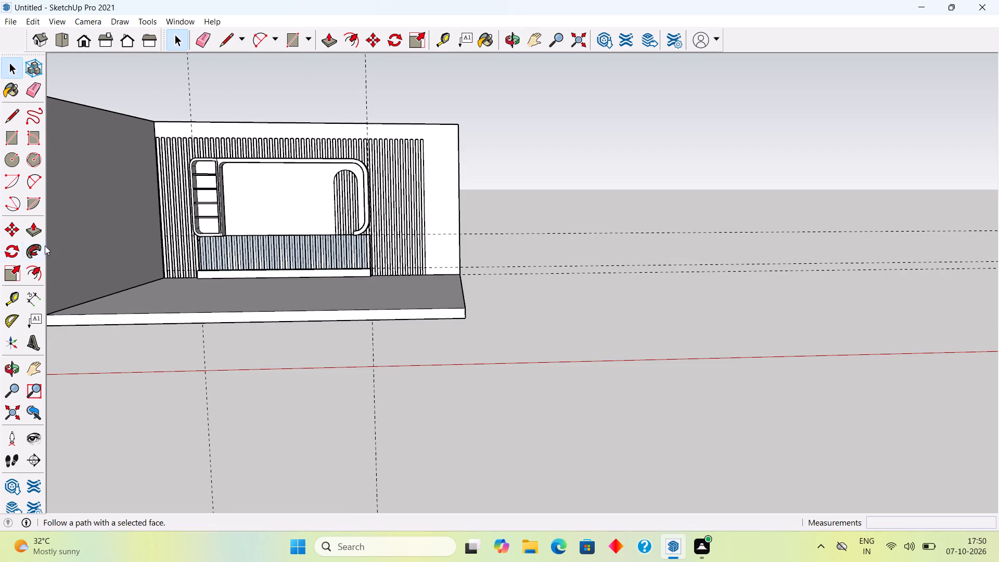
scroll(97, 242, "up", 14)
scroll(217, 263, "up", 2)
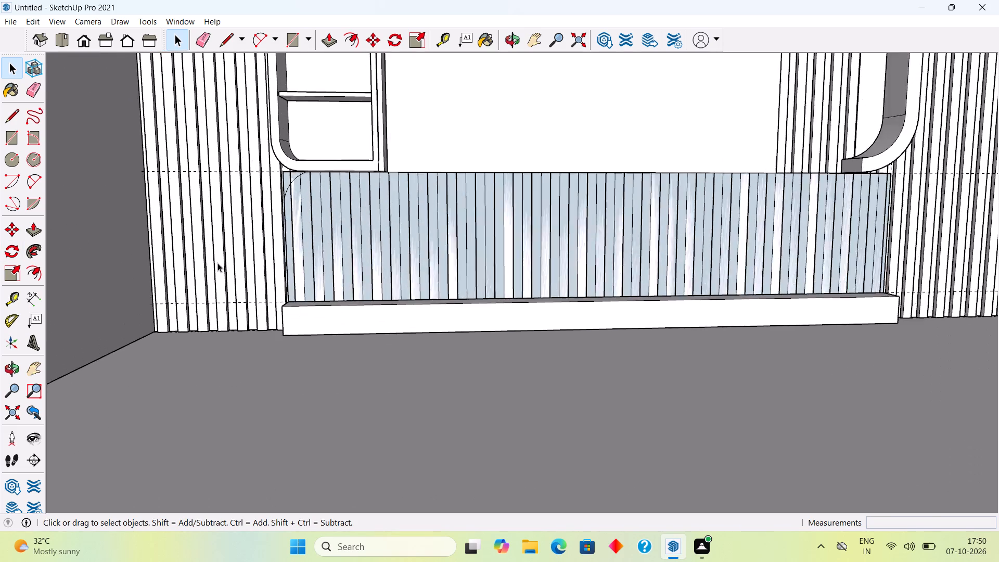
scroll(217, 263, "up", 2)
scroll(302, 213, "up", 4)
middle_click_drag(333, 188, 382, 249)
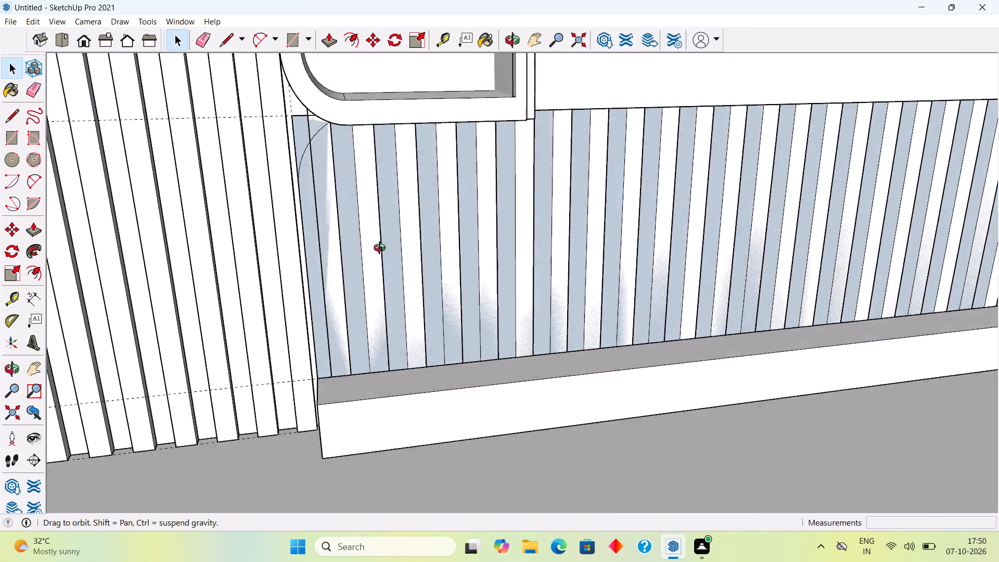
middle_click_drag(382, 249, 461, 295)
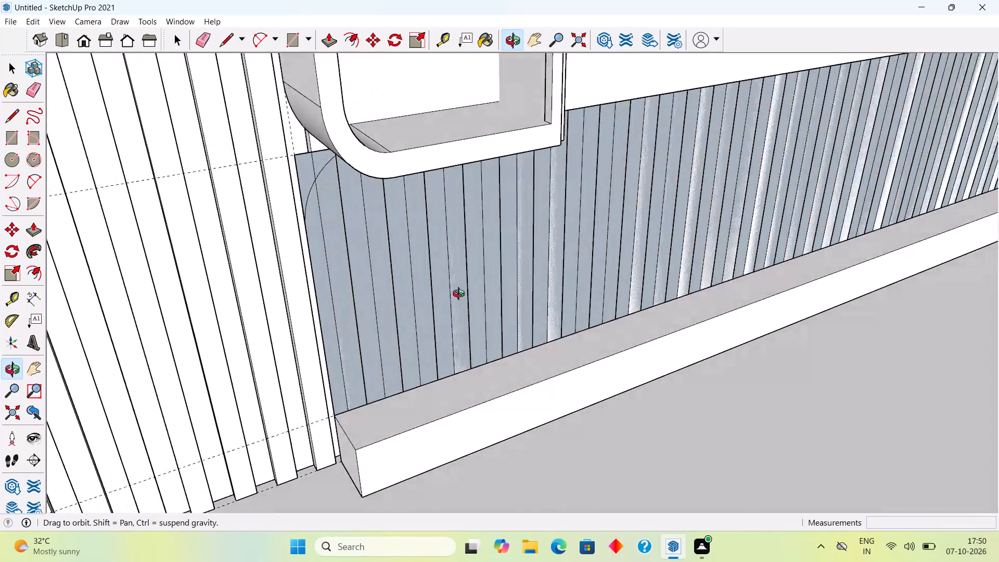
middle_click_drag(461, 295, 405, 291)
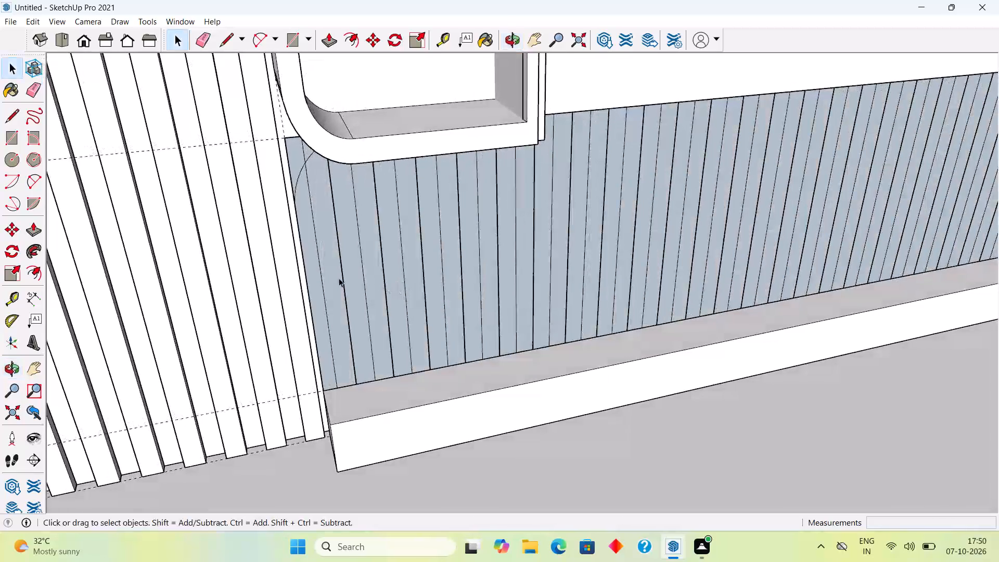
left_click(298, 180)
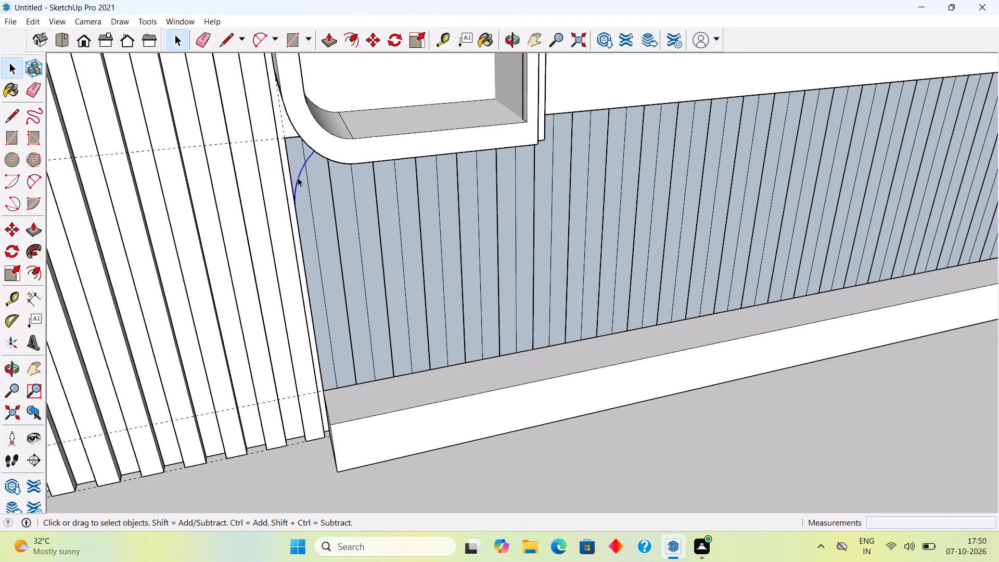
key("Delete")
Measure the rounding of the shelf frame's lower left inner corner, from the straight bottom edge up to the curve's end.
scroll(311, 216, "down", 1)
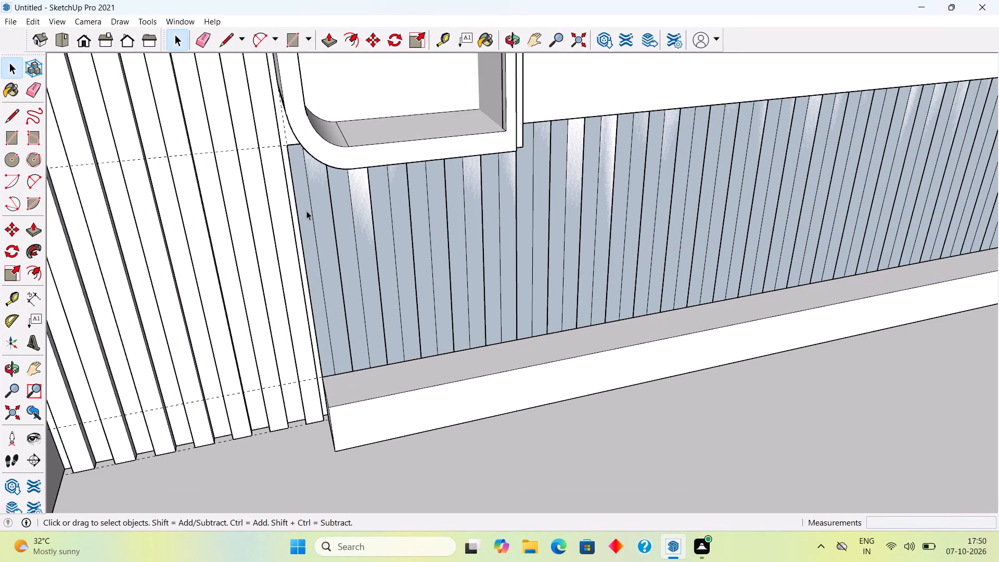
scroll(305, 211, "down", 3)
middle_click_drag(249, 133, 226, 133)
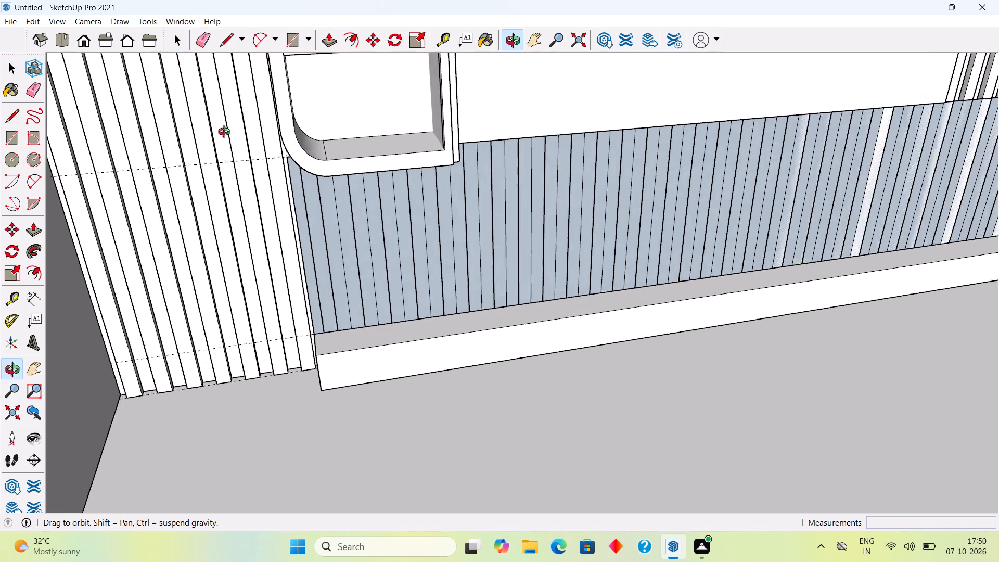
middle_click_drag(226, 133, 180, 147)
scroll(273, 127, "up", 4)
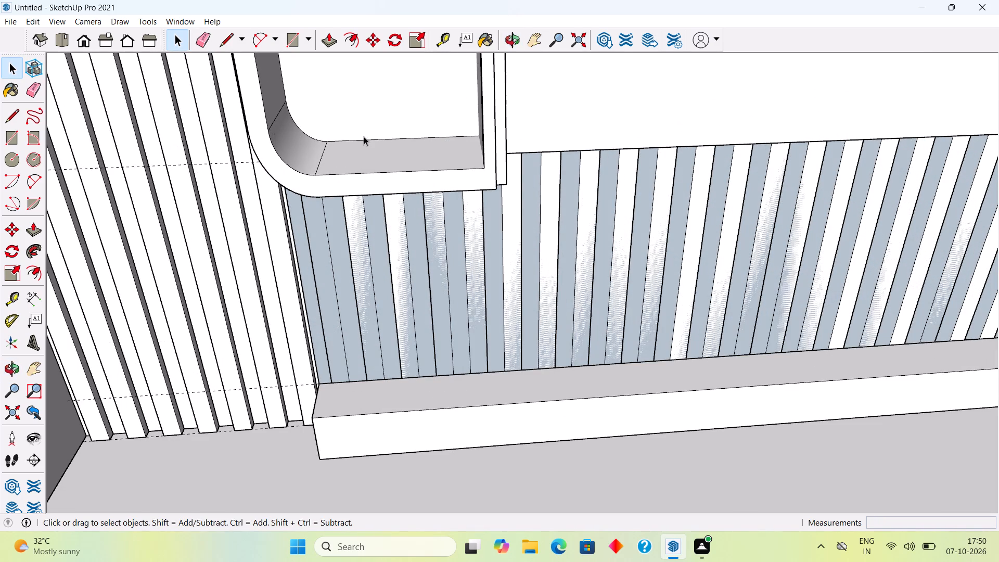
key("t")
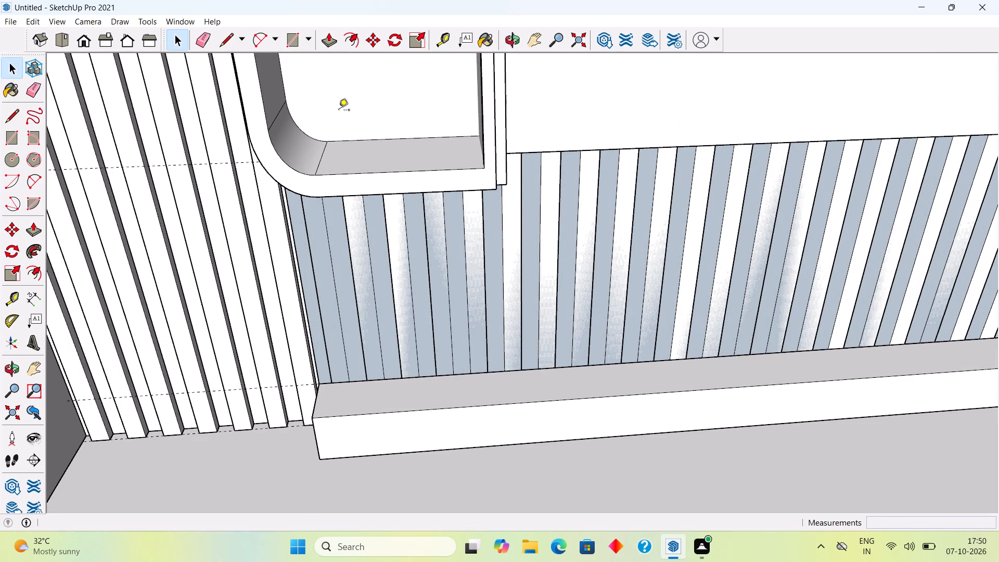
double_click(327, 141)
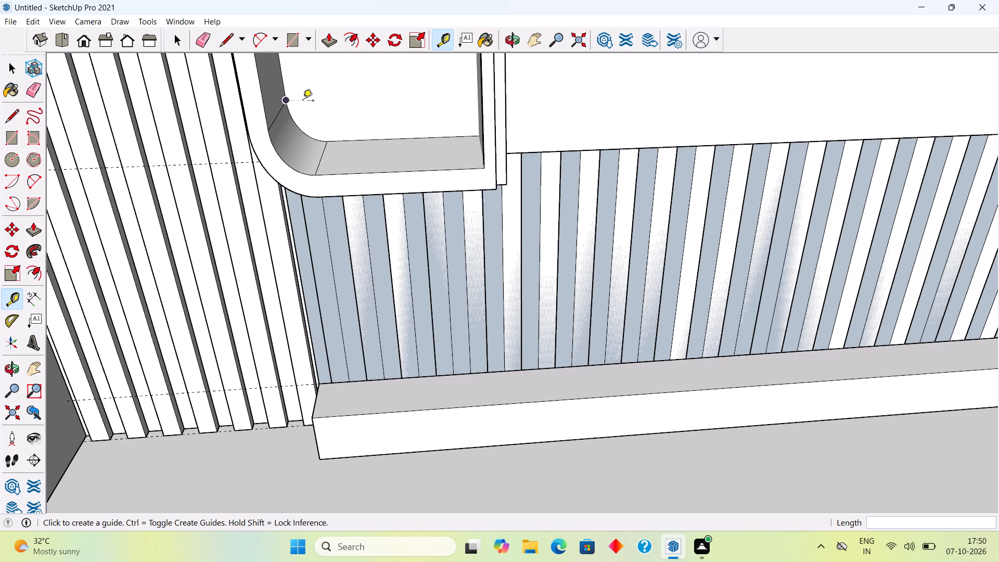
key("space")
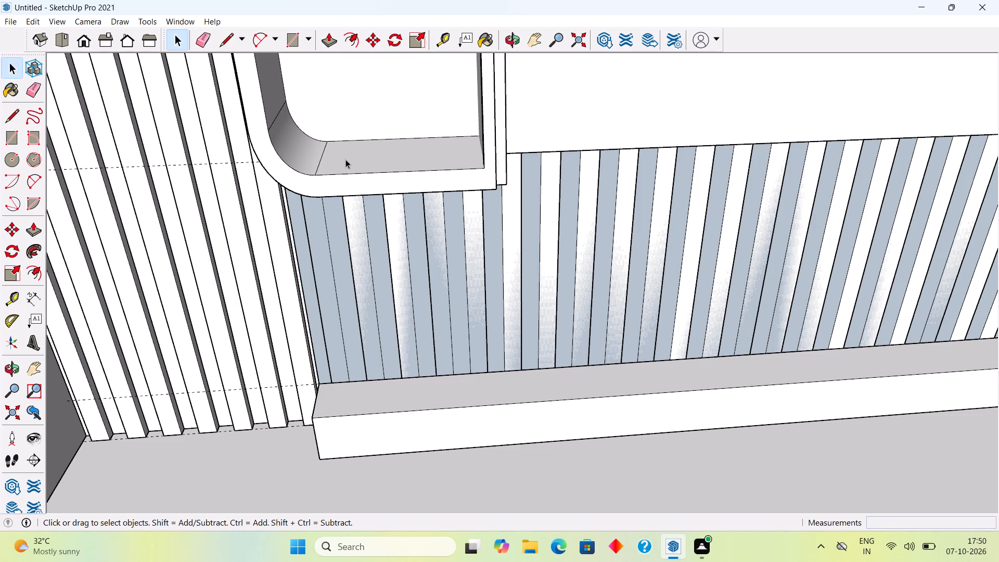
key("t")
left_click(351, 141)
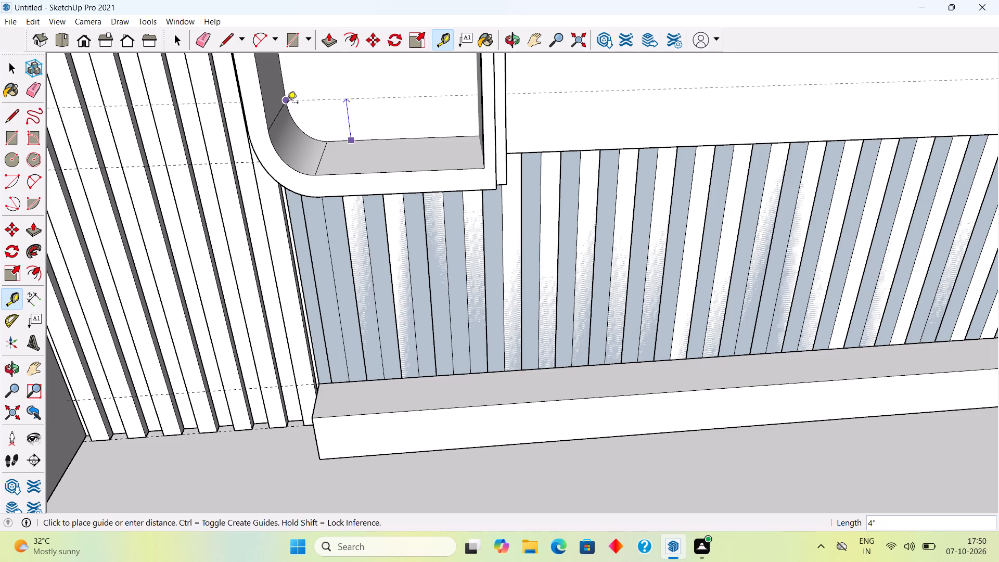
key("space")
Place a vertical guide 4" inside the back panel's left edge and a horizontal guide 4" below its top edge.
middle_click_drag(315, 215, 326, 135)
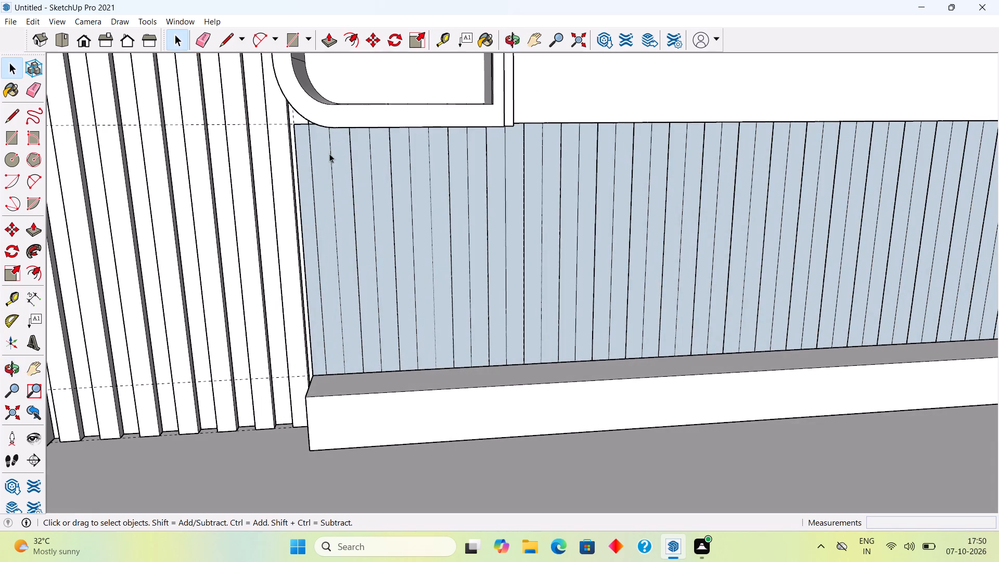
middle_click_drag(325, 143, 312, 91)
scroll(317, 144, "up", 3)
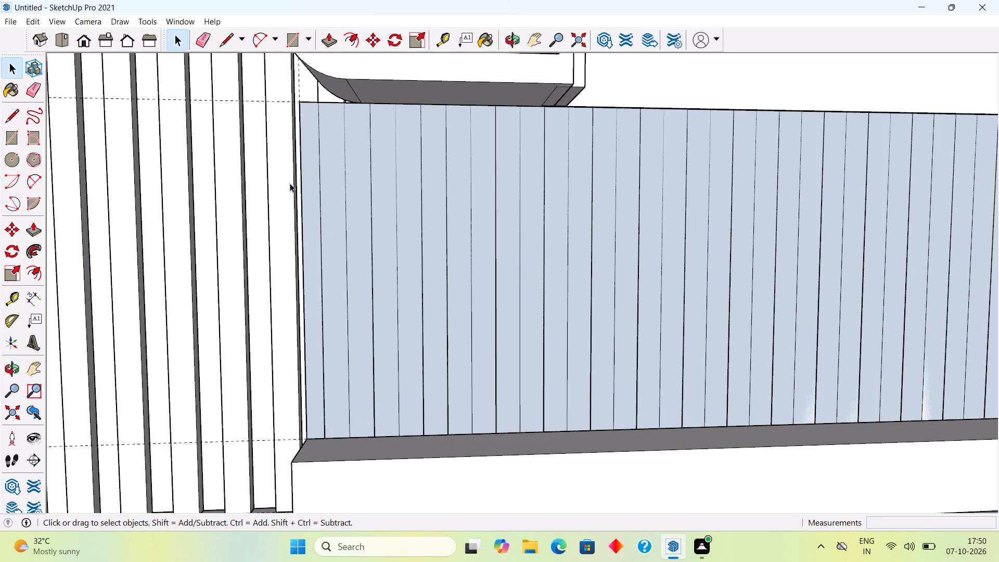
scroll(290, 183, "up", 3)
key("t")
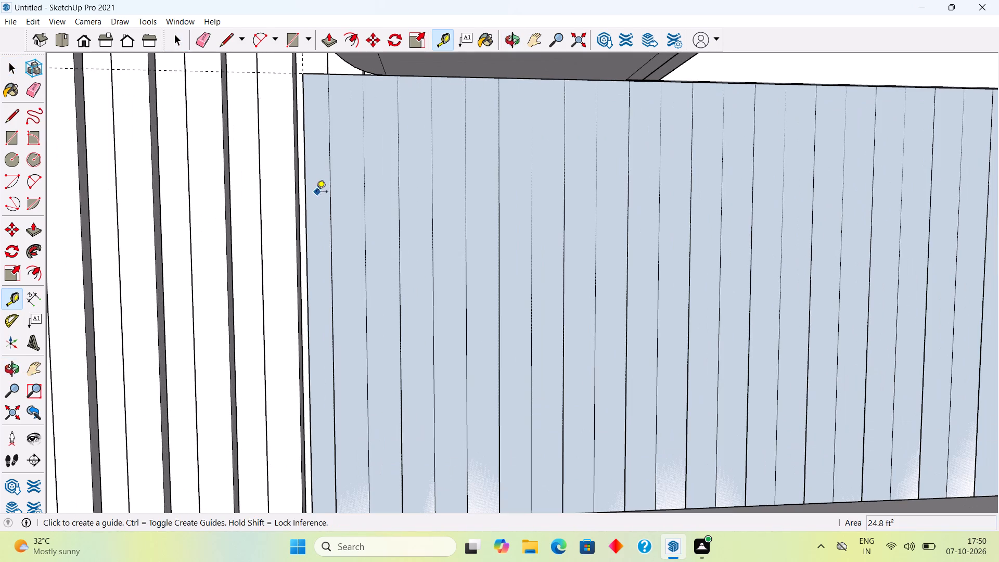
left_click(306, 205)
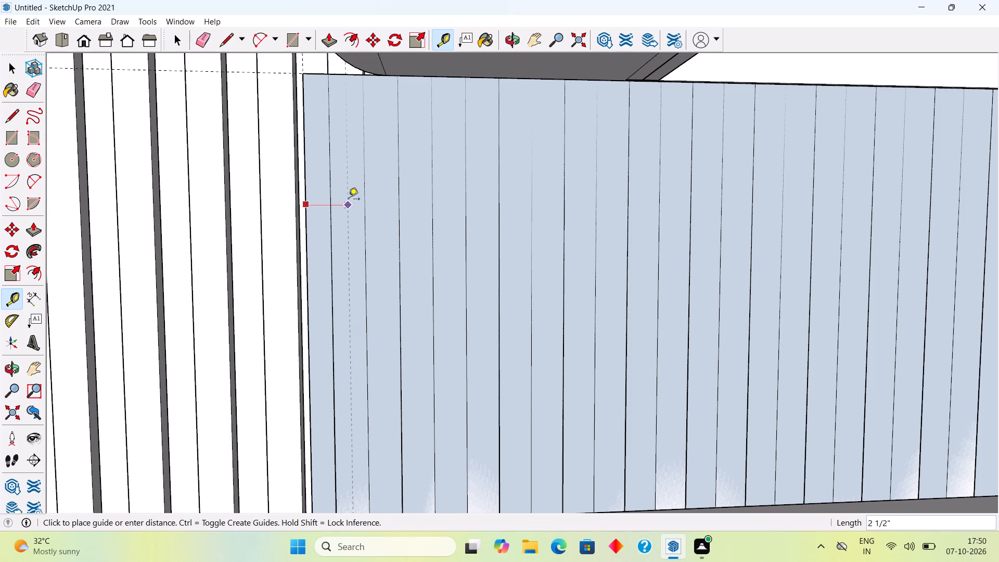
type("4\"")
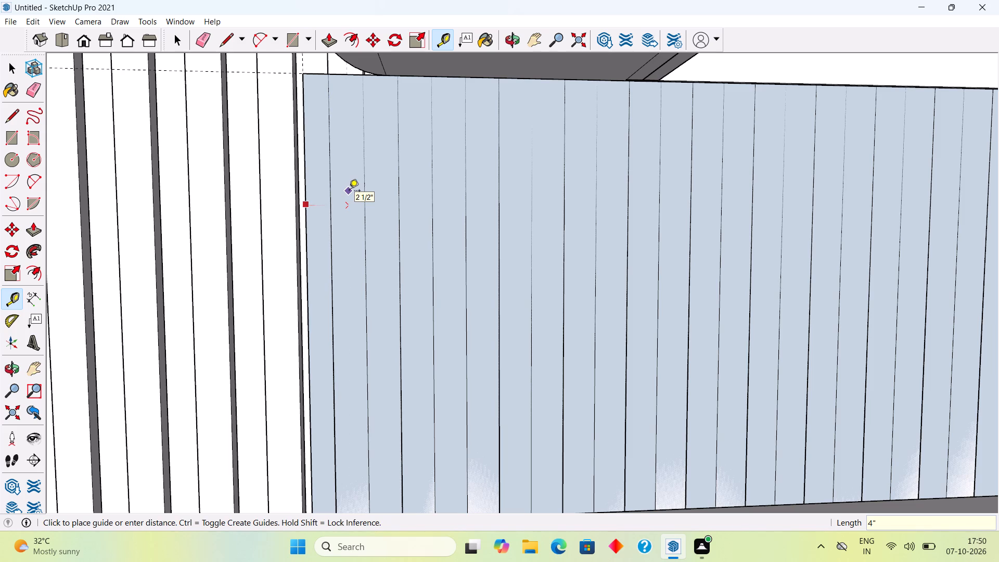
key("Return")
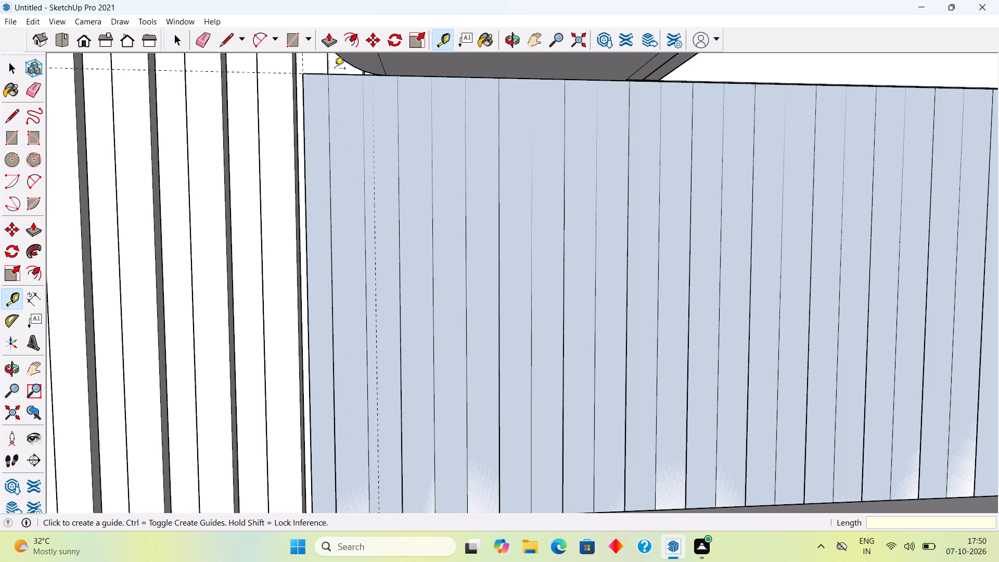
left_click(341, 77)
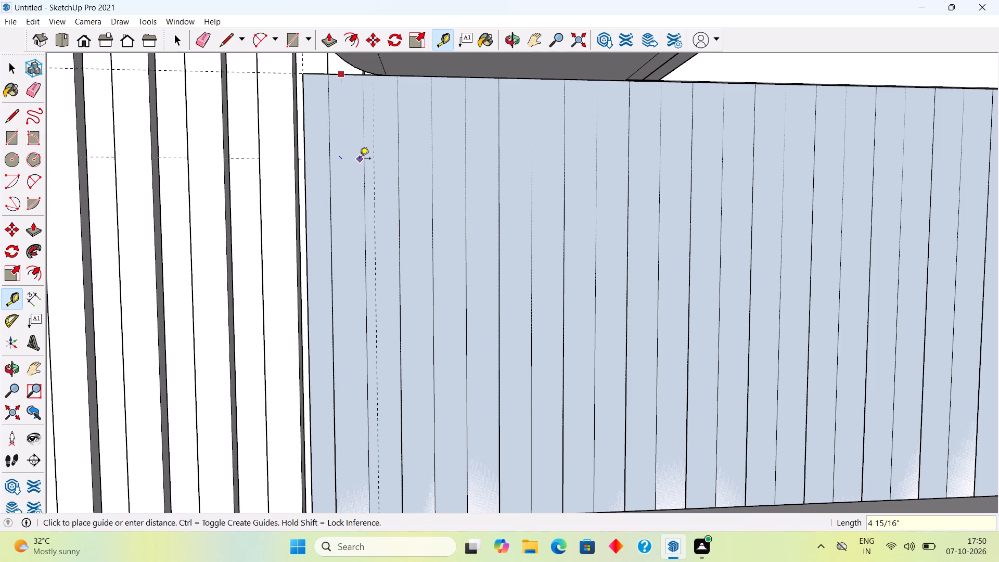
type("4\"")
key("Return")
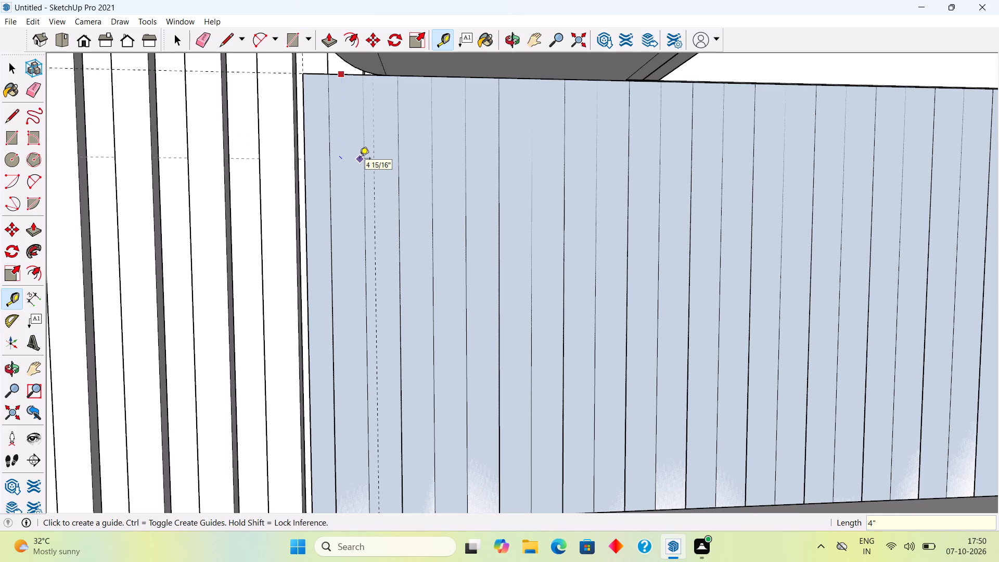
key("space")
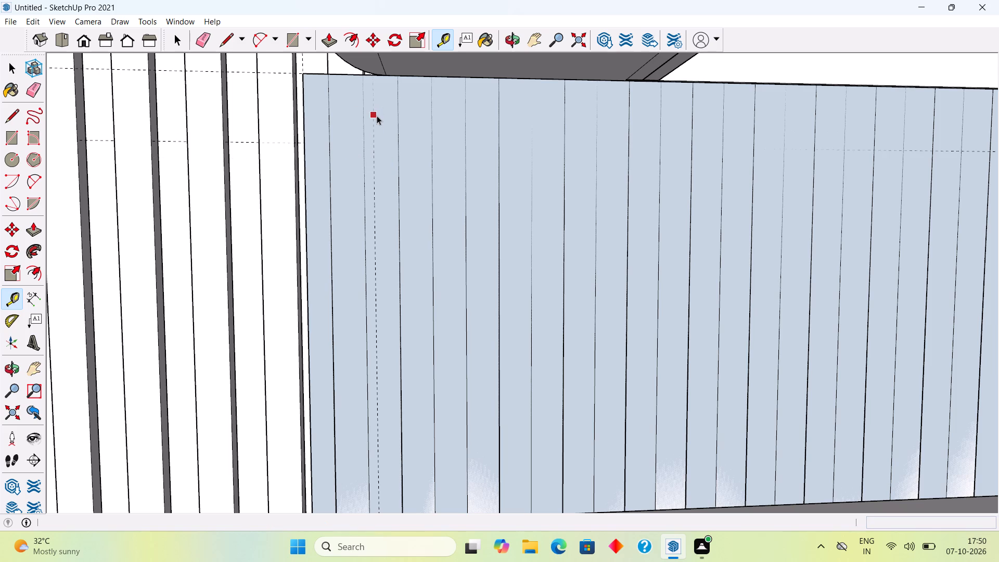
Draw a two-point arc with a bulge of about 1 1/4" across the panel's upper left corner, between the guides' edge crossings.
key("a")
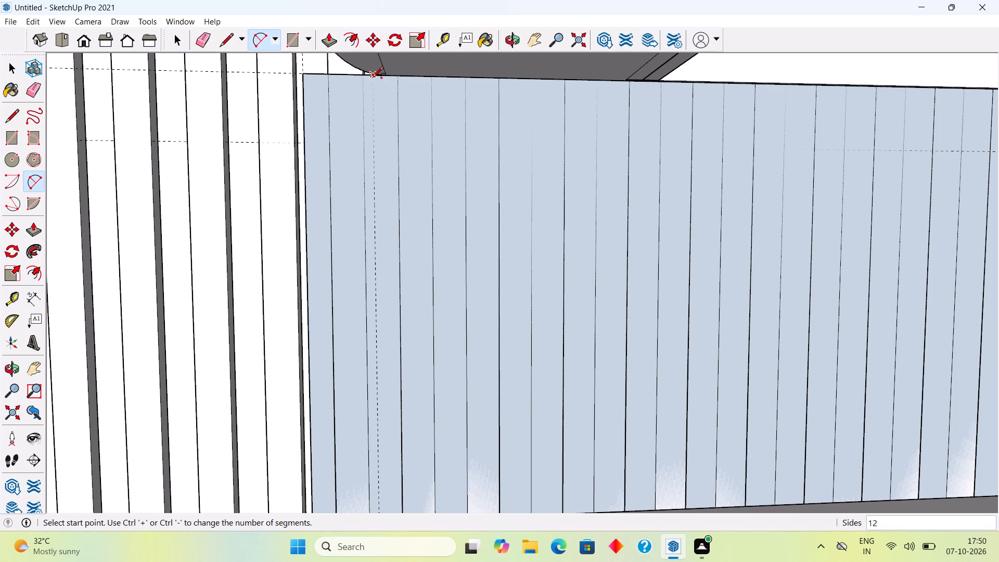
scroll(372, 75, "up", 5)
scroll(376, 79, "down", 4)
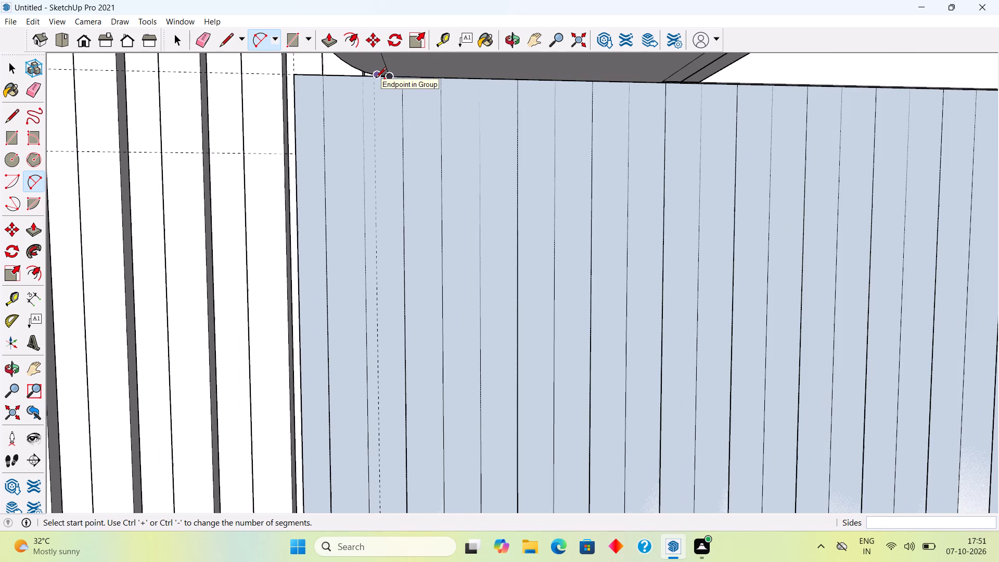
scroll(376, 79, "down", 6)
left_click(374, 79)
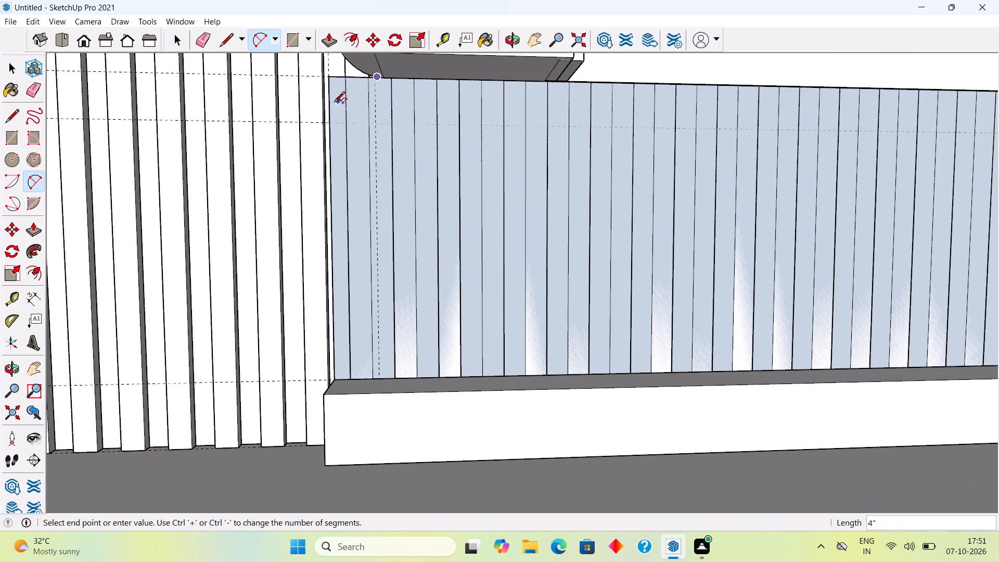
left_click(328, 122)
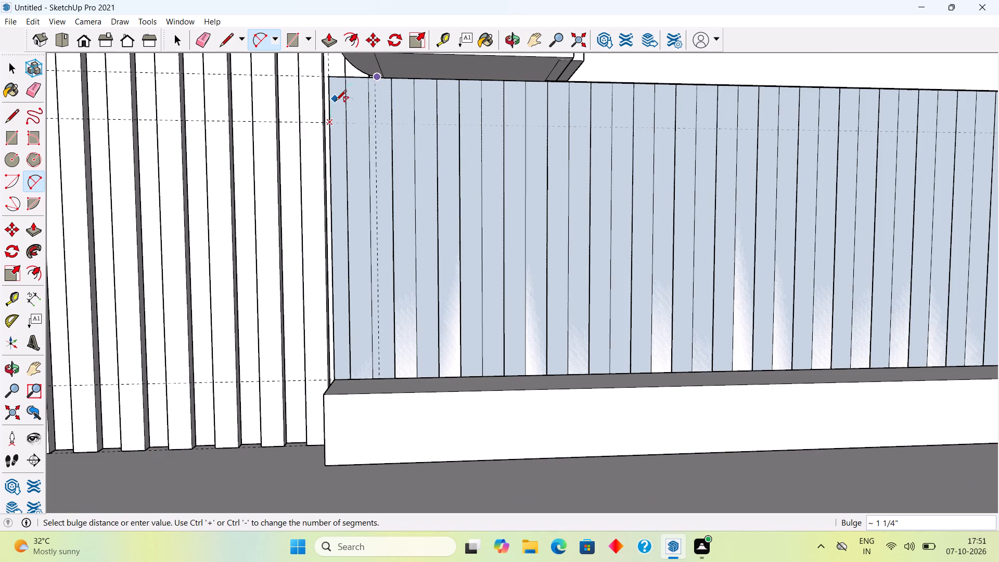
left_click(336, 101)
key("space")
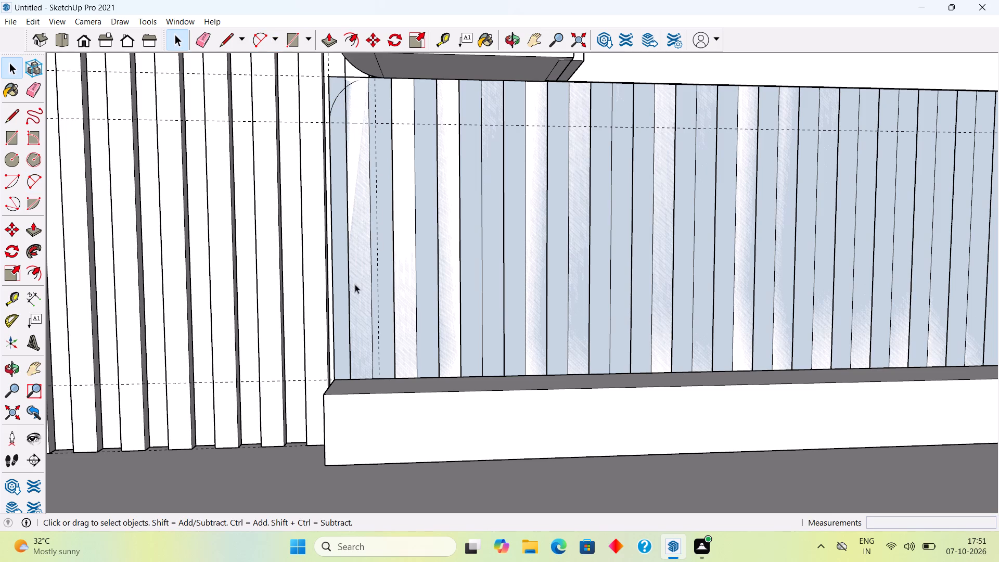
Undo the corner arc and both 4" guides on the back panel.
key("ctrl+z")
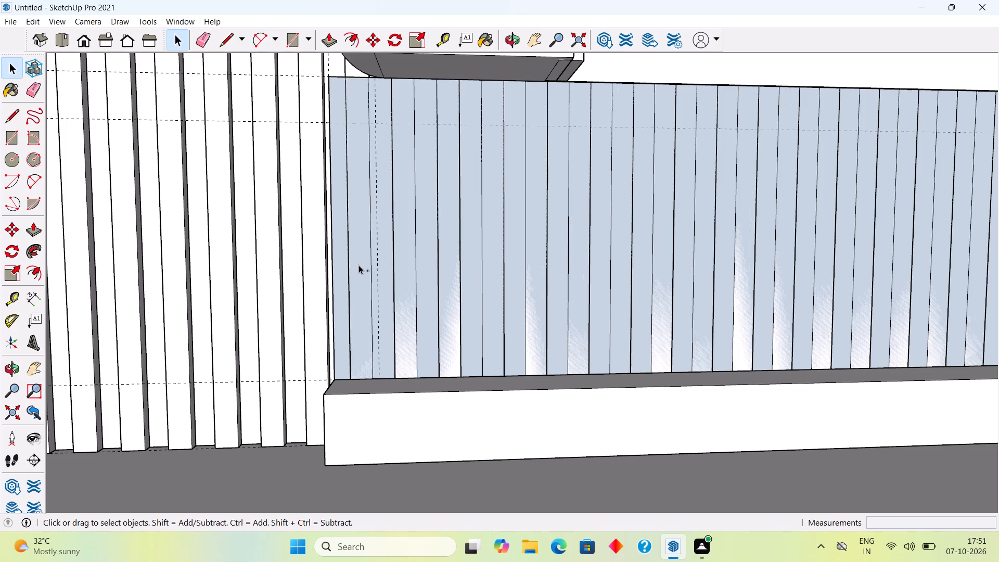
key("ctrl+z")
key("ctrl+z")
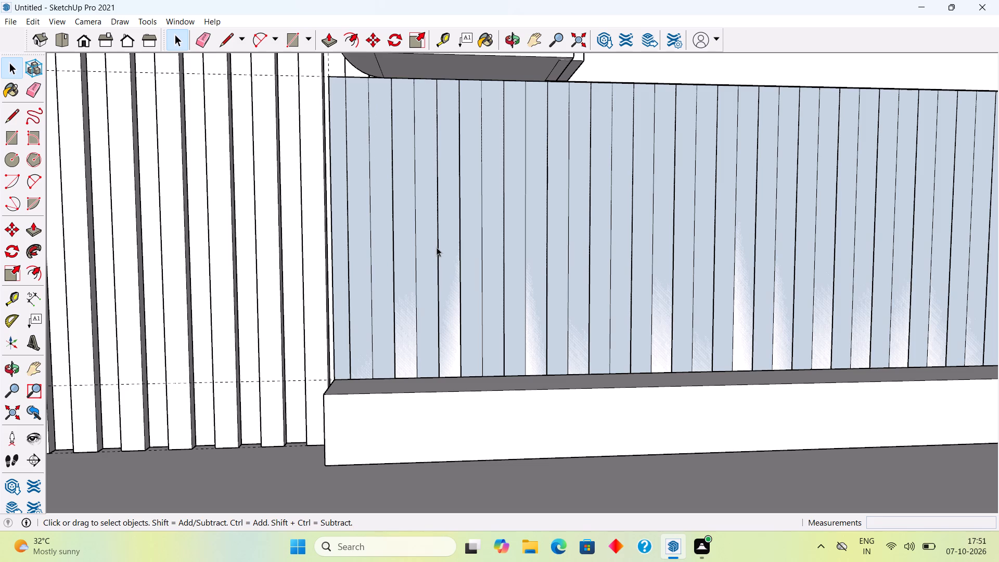
Push/Pull the back panel face above the base box out by 1/2".
key("p")
left_click(437, 247)
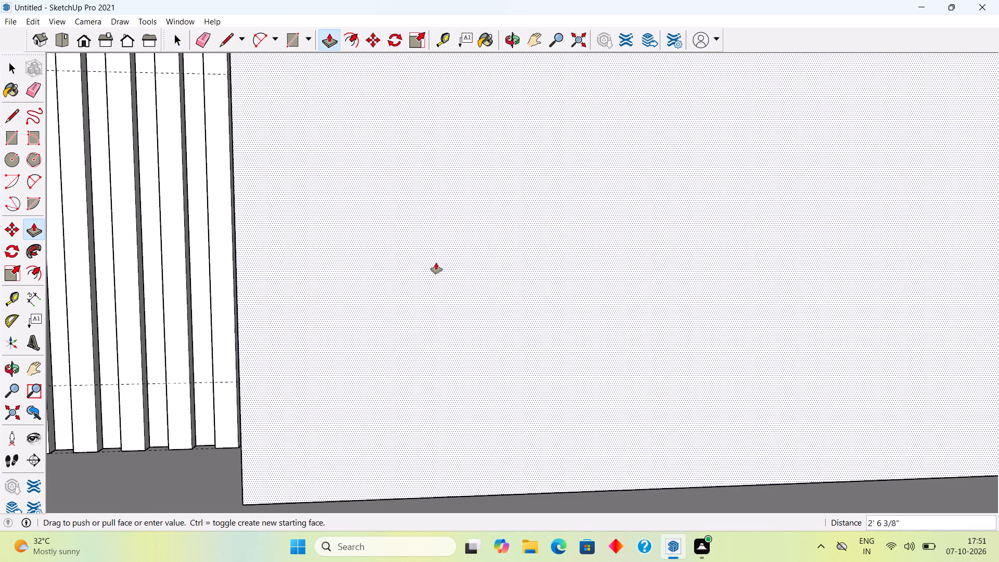
key("period")
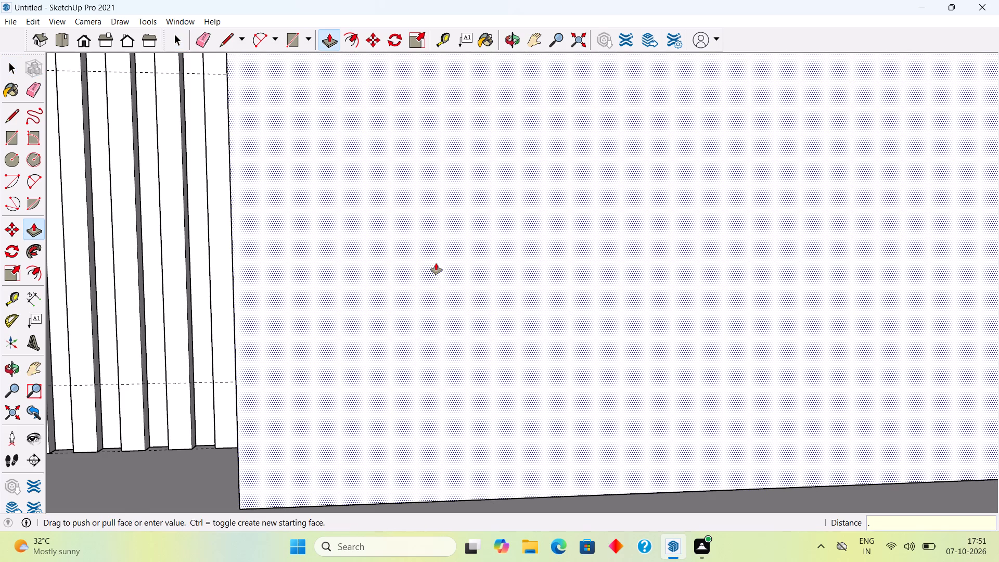
key("5")
key("shift+quotedbl")
key("Return")
key("space")
Place guides on the extruded panel's front face, 4" inside its left edge and 4" below its top edge.
scroll(413, 229, "down", 1)
middle_click_drag(405, 190, 421, 209)
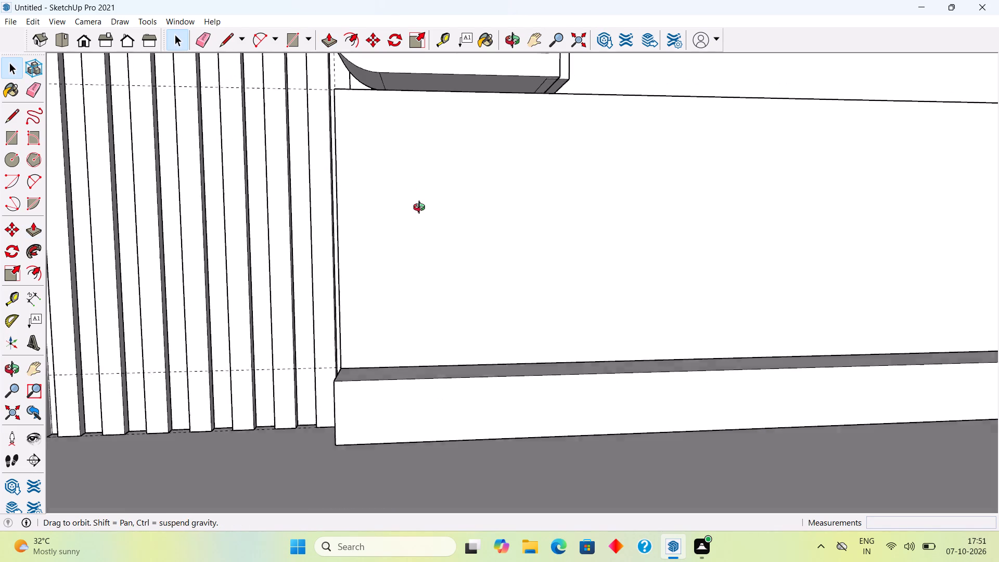
middle_click_drag(421, 209, 442, 221)
scroll(442, 220, "down", 4)
middle_click_drag(429, 221, 480, 334)
scroll(464, 315, "down", 1)
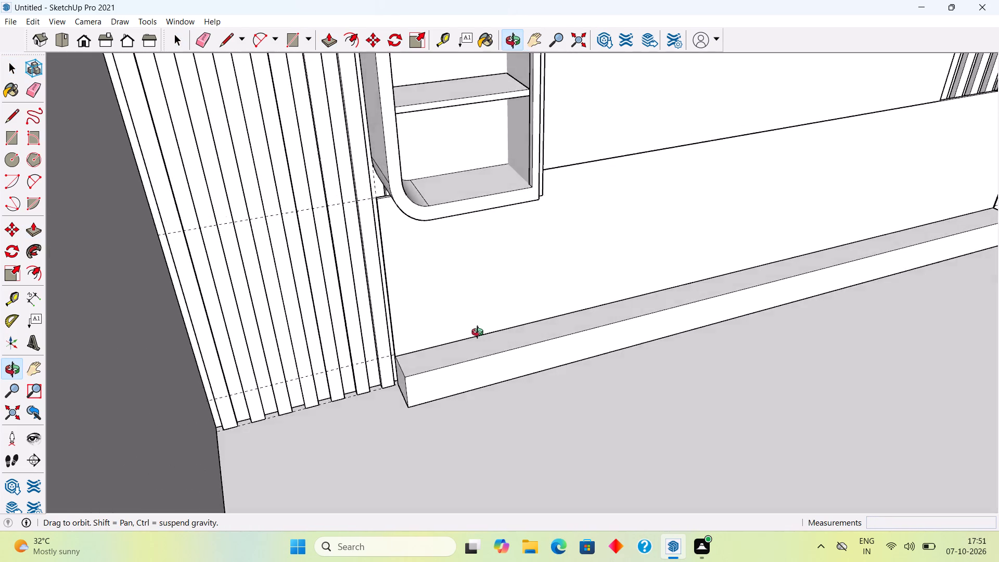
middle_click_drag(480, 334, 377, 293)
scroll(390, 240, "up", 2)
scroll(392, 189, "up", 5)
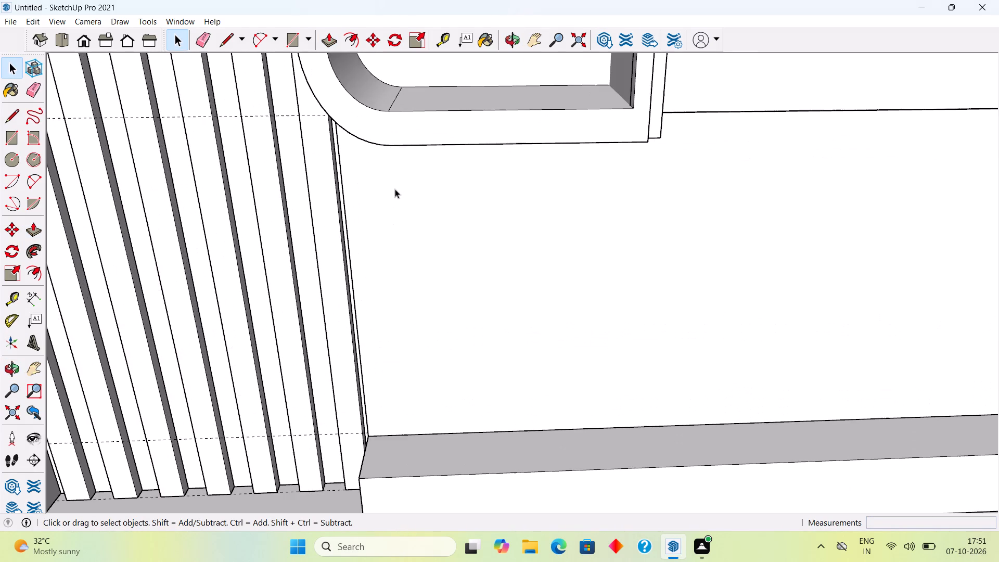
middle_click_drag(372, 149, 377, 71)
scroll(388, 171, "up", 4)
scroll(388, 171, "down", 3)
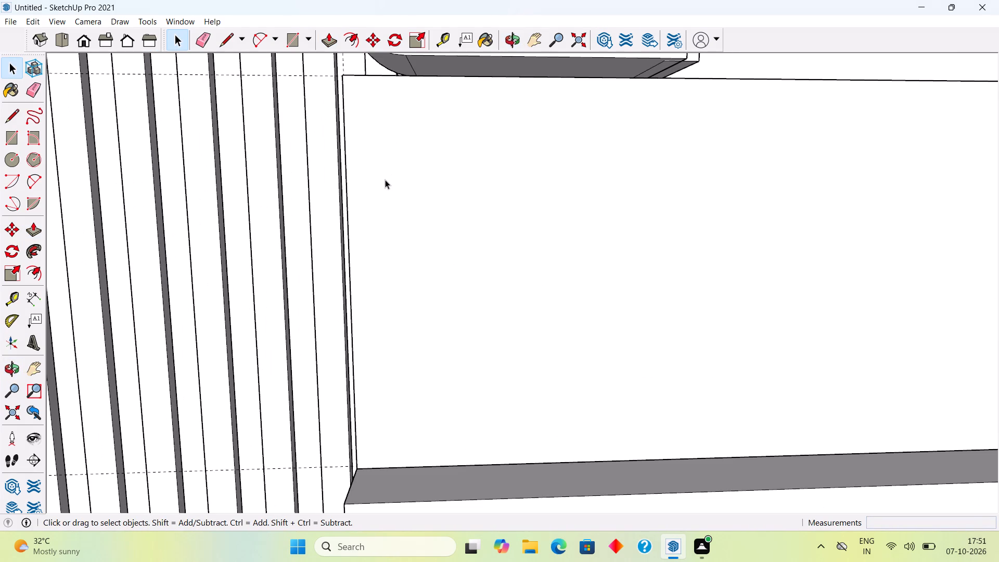
scroll(394, 126, "up", 2)
scroll(394, 126, "down", 3)
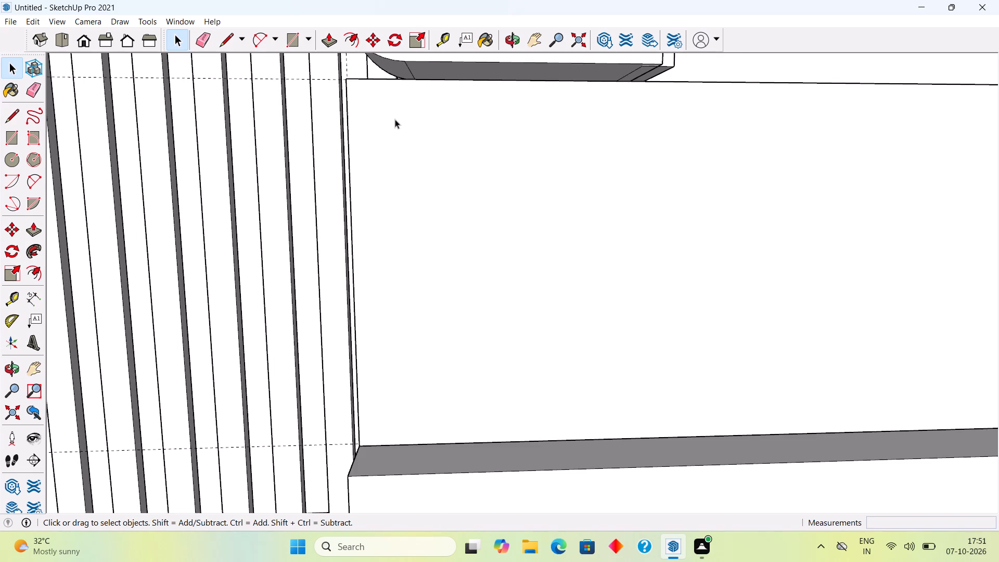
key("t")
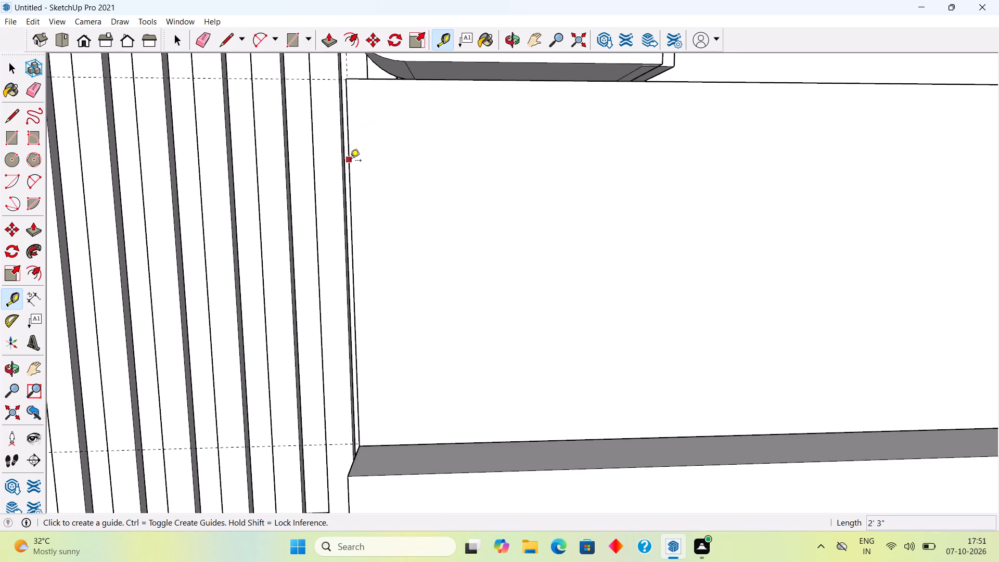
left_click(350, 161)
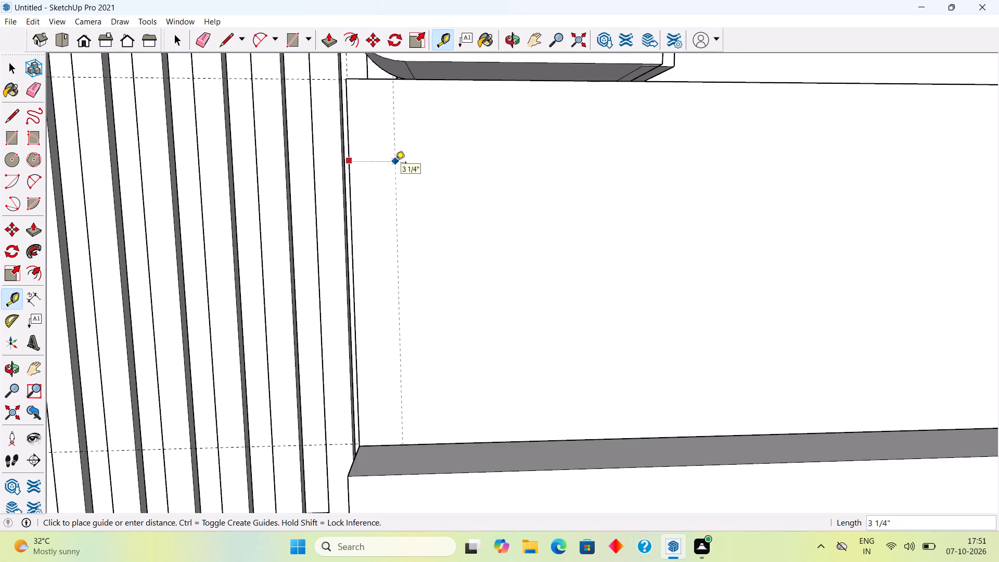
type("4\"")
key("Return")
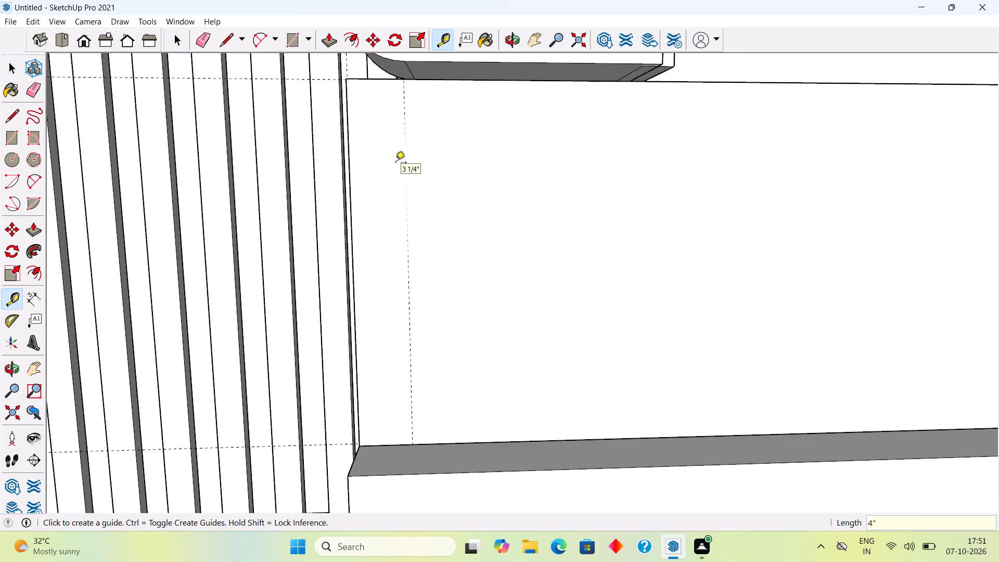
left_click(372, 82)
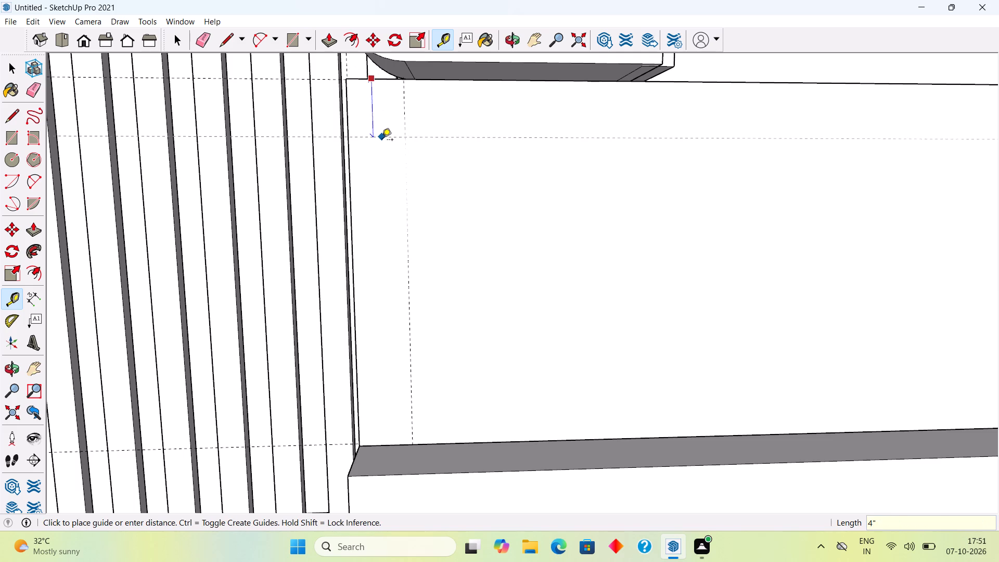
type("4\"")
key("Return")
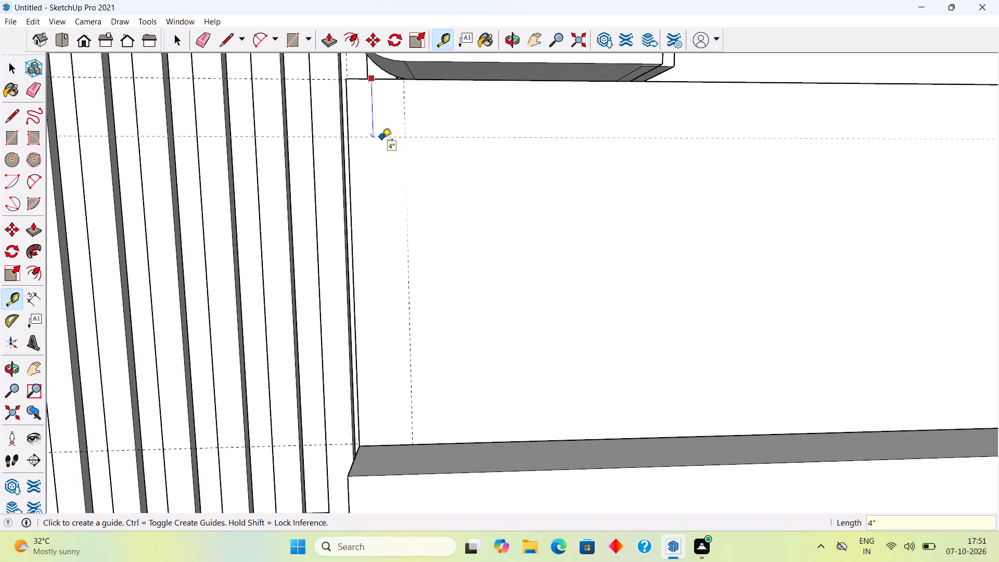
key("space")
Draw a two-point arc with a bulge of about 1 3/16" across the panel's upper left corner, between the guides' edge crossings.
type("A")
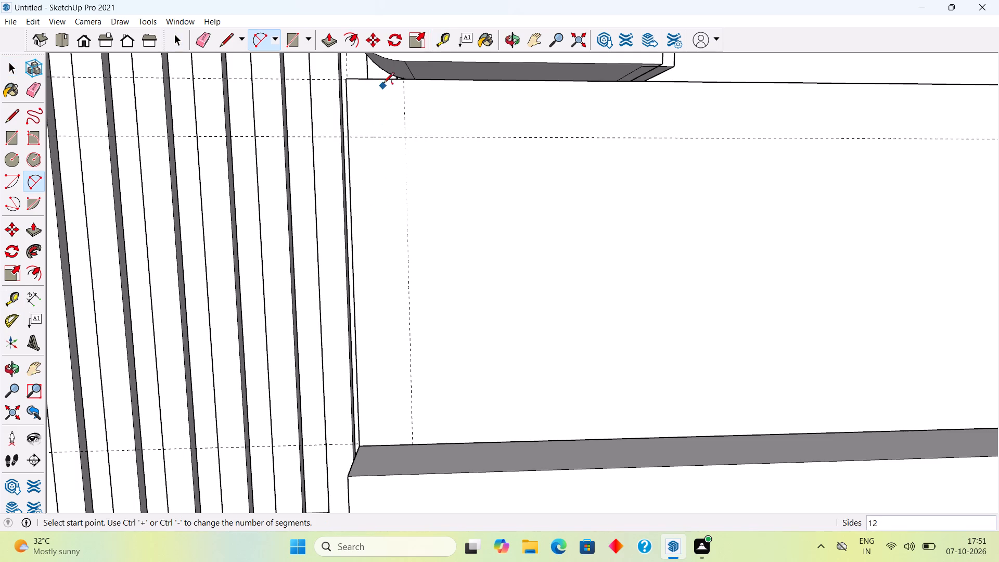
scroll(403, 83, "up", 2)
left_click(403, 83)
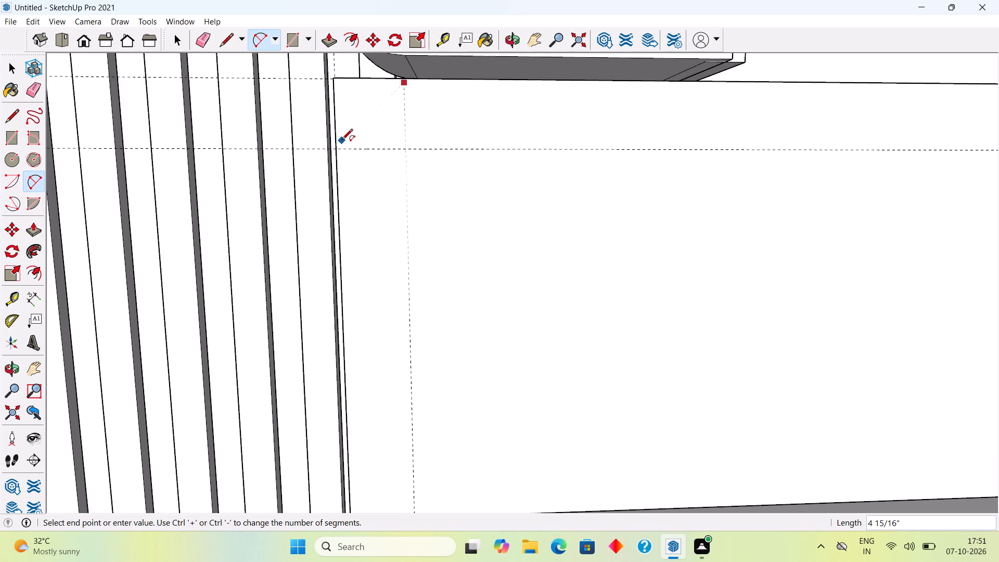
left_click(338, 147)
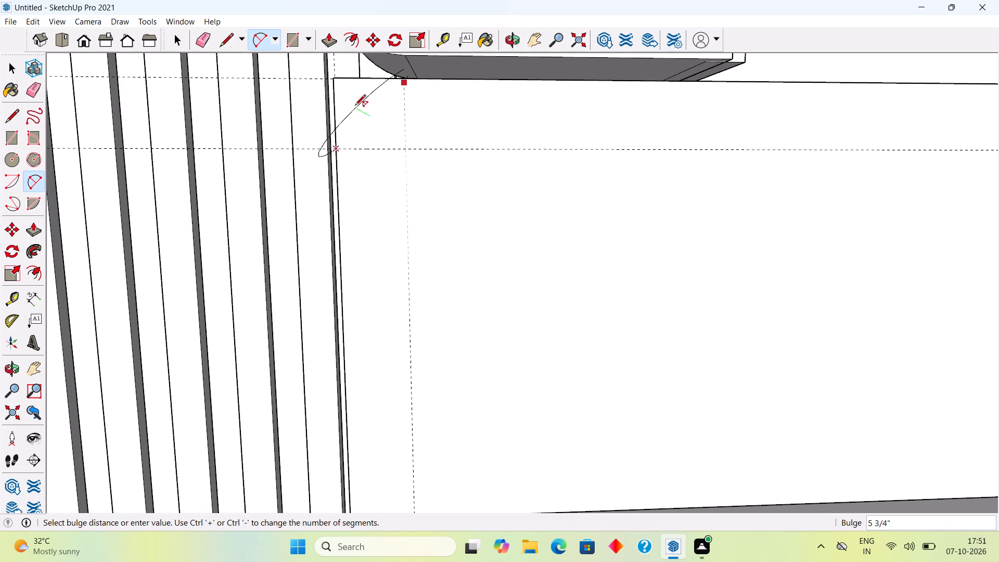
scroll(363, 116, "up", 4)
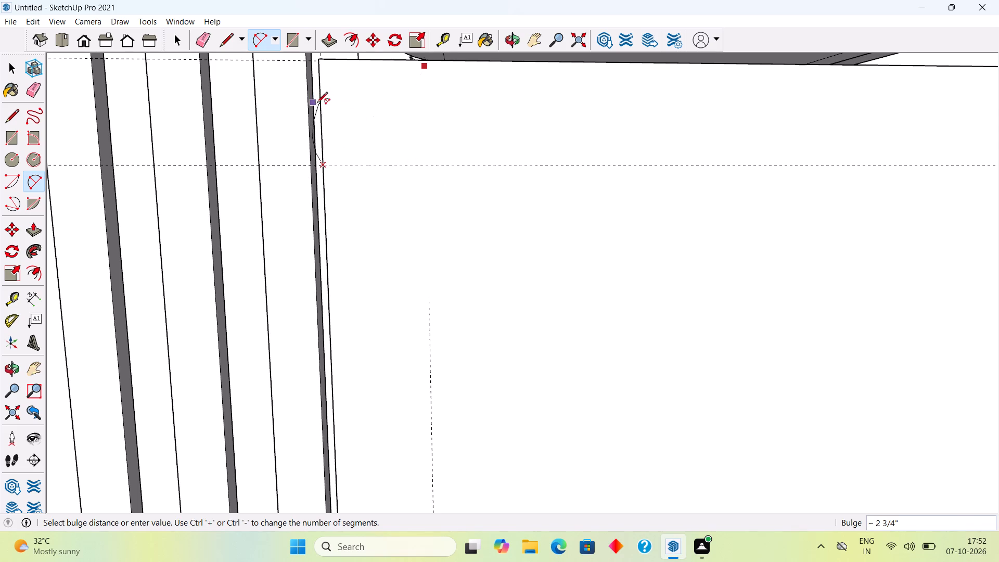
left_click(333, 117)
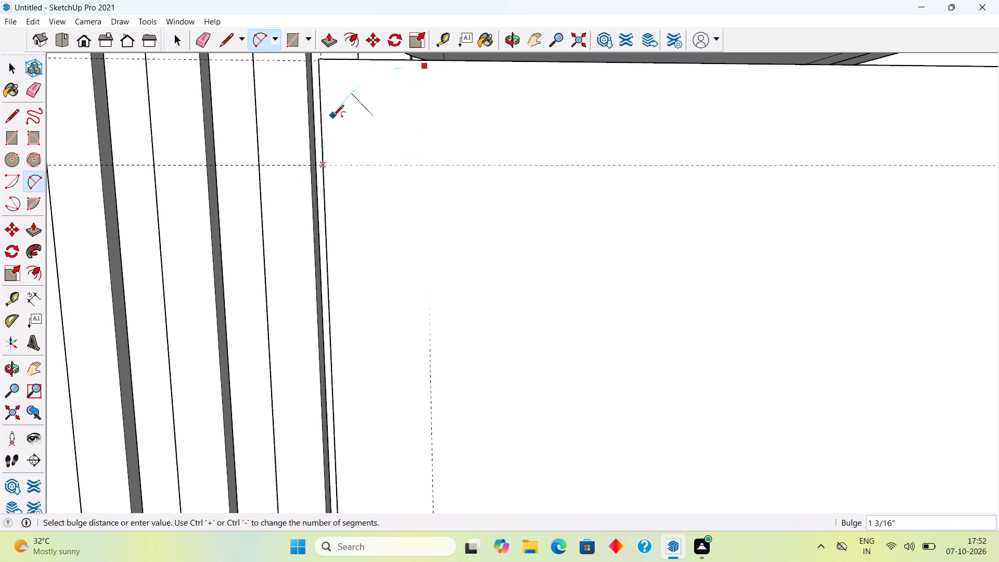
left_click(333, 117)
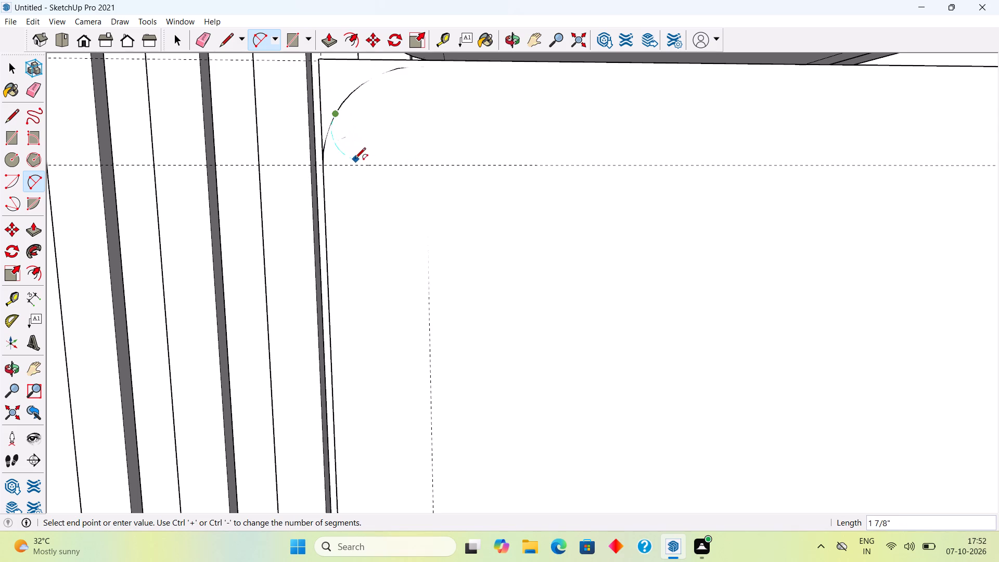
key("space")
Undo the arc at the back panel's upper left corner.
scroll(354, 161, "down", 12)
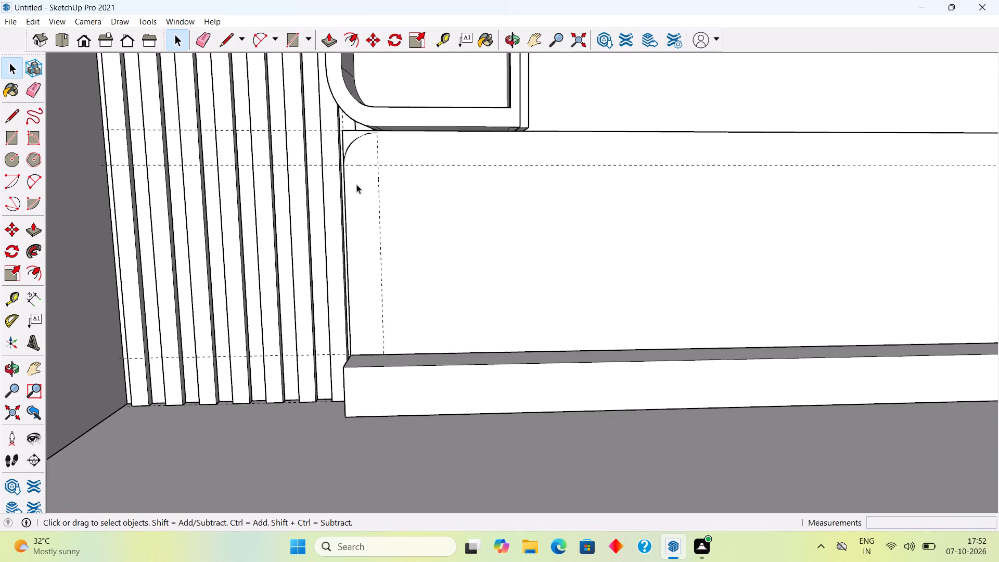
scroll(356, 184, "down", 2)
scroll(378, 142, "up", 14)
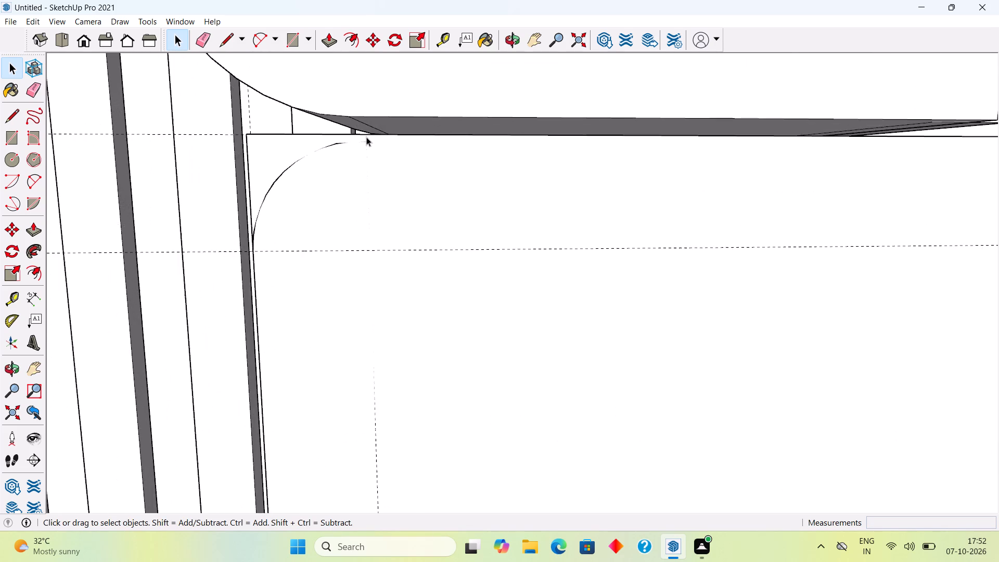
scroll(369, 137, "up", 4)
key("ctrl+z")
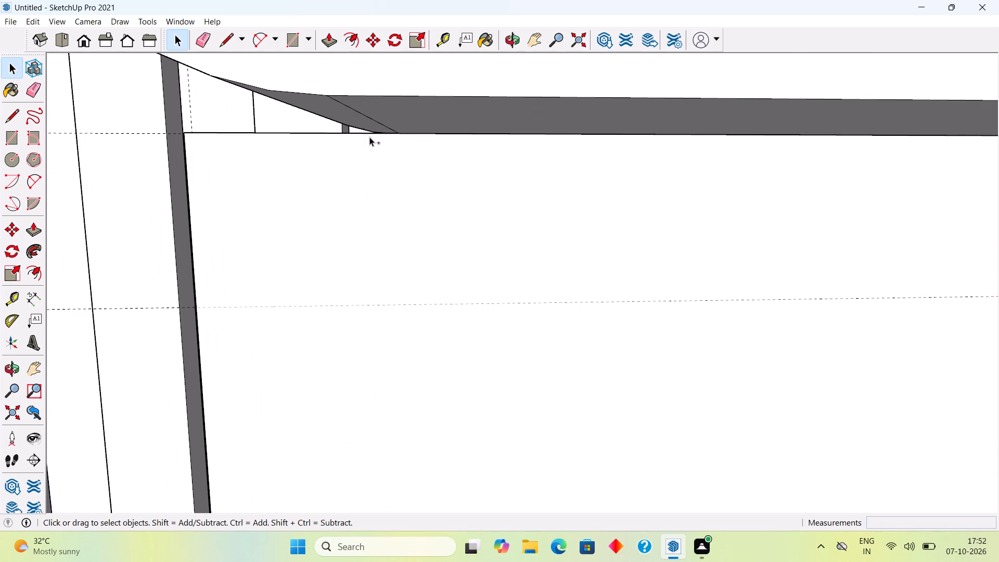
Draw a tangent two-point arc across the panel's upper left corner, from the frame's seam endpoint on the top edge to the left edge's guide crossing.
scroll(302, 193, "down", 12)
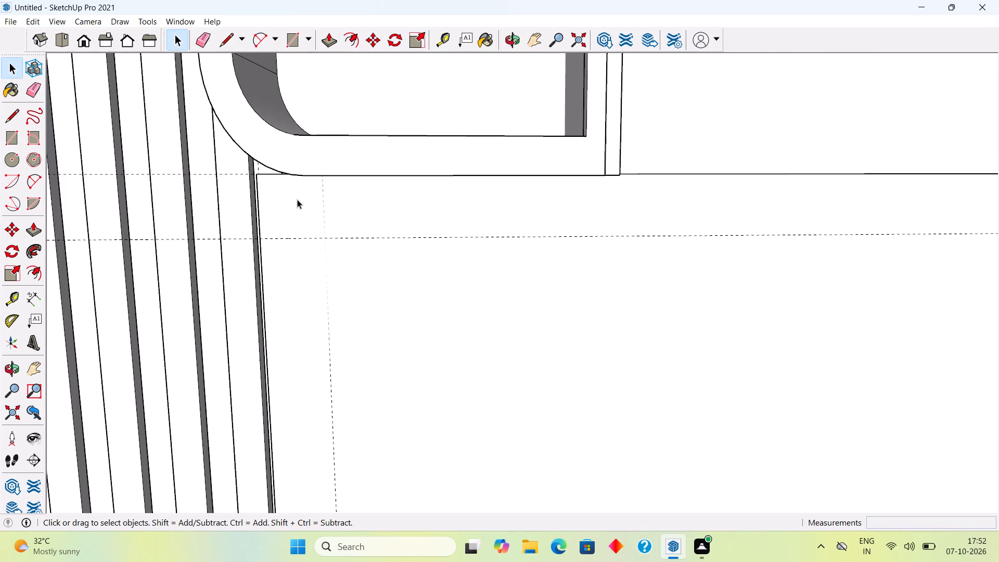
middle_click_drag(329, 162, 340, 111)
scroll(316, 187, "up", 4)
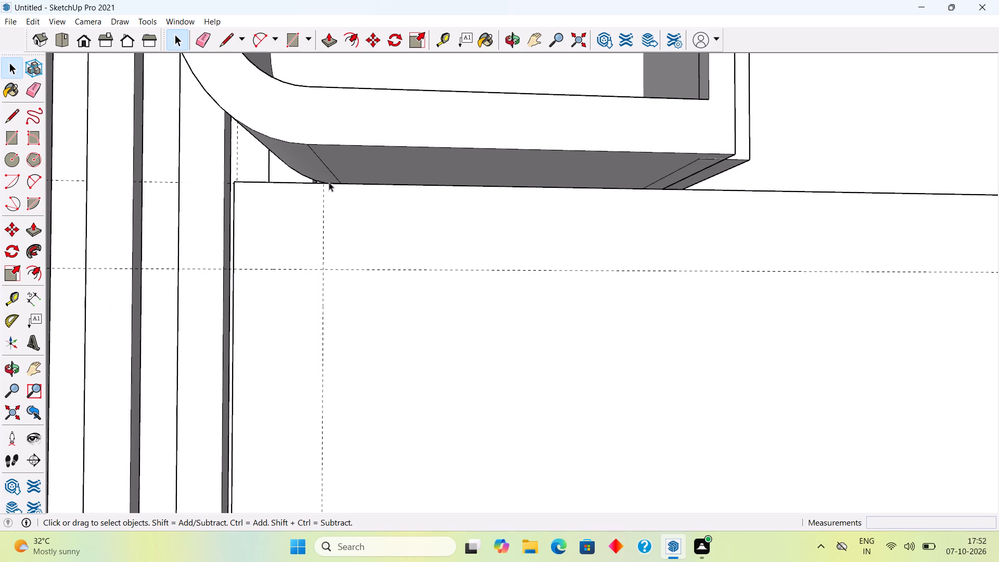
scroll(329, 182, "up", 7)
middle_click_drag(331, 176, 331, 130)
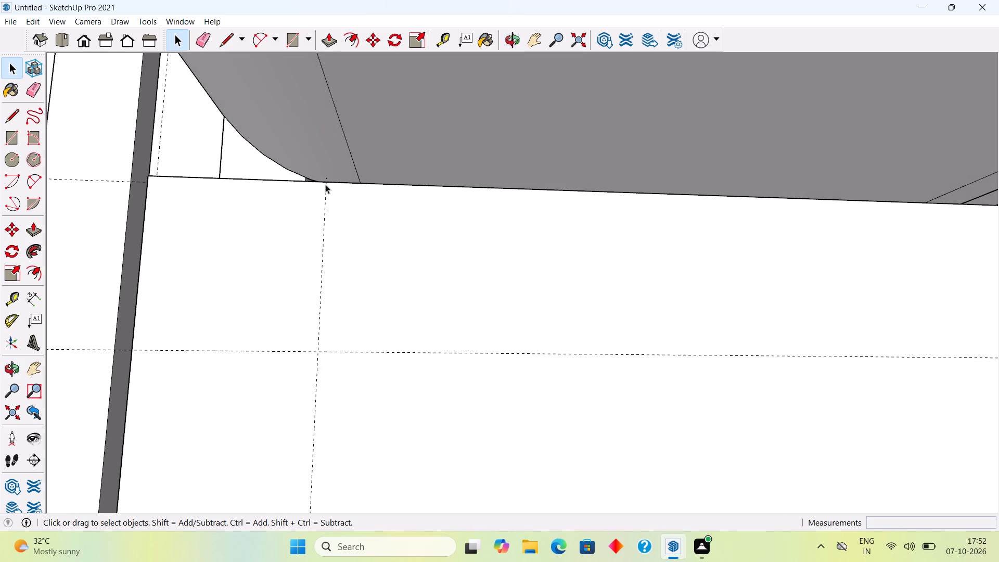
scroll(323, 189, "up", 7)
scroll(328, 182, "down", 1)
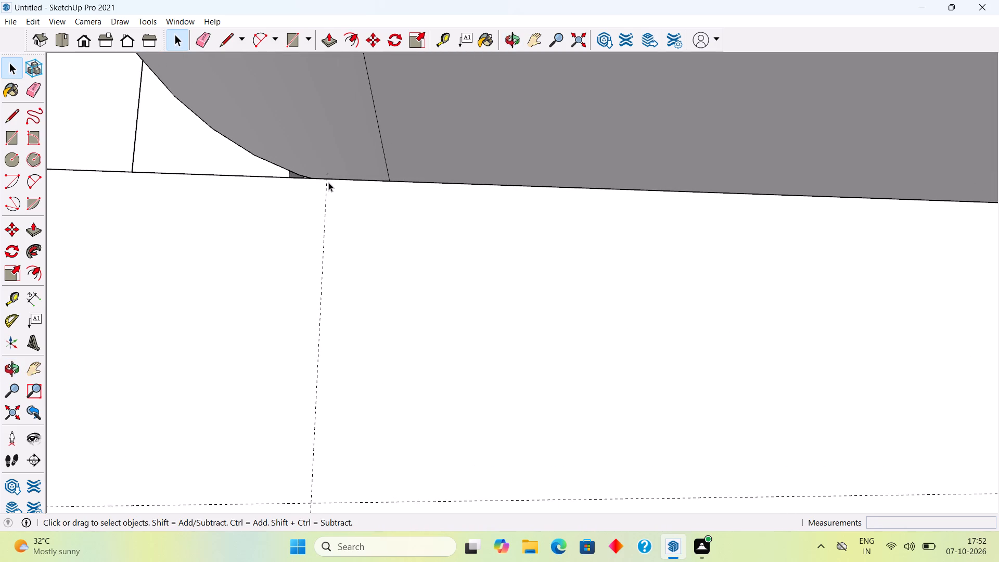
key("a")
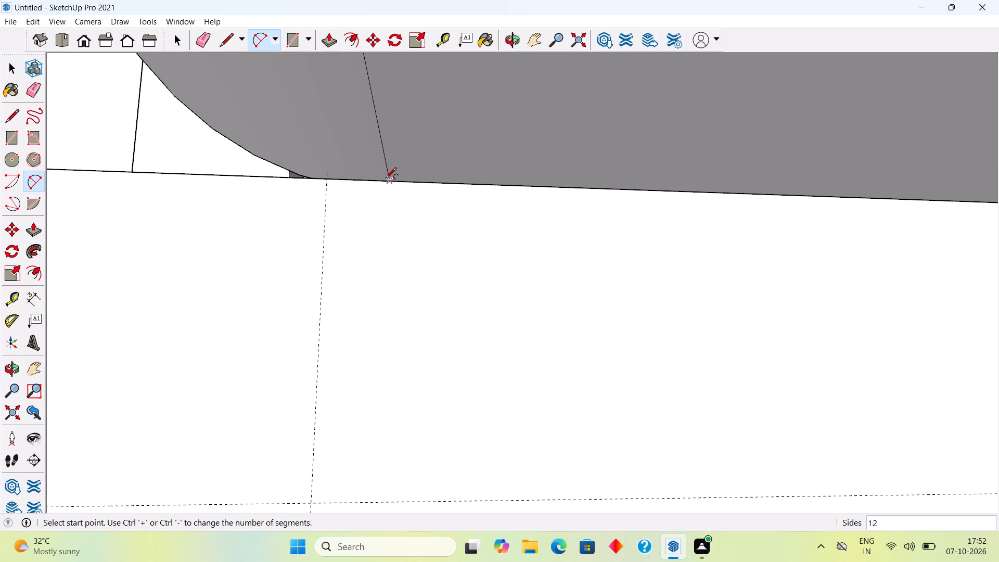
left_click(389, 181)
scroll(301, 241, "down", 9)
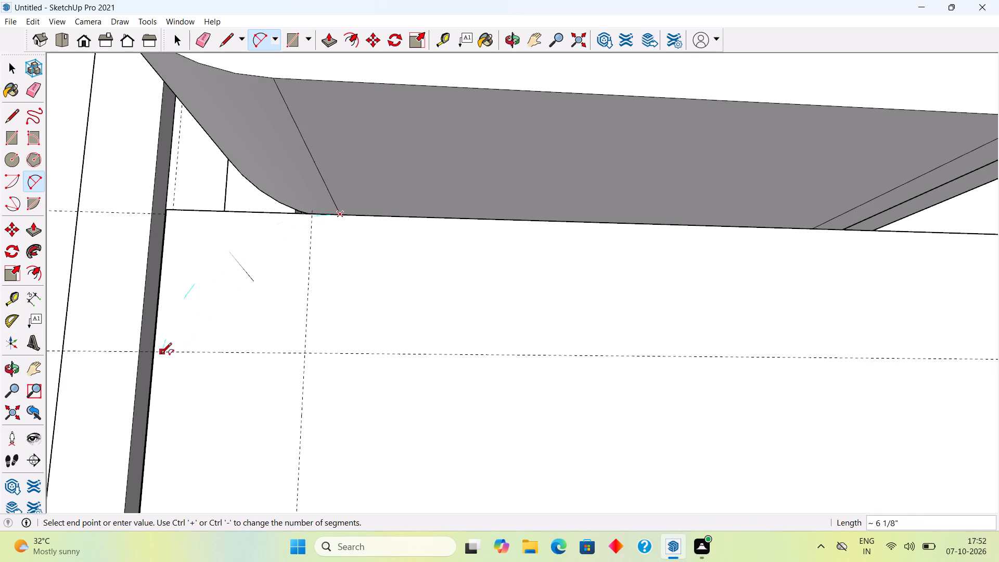
double_click(153, 351)
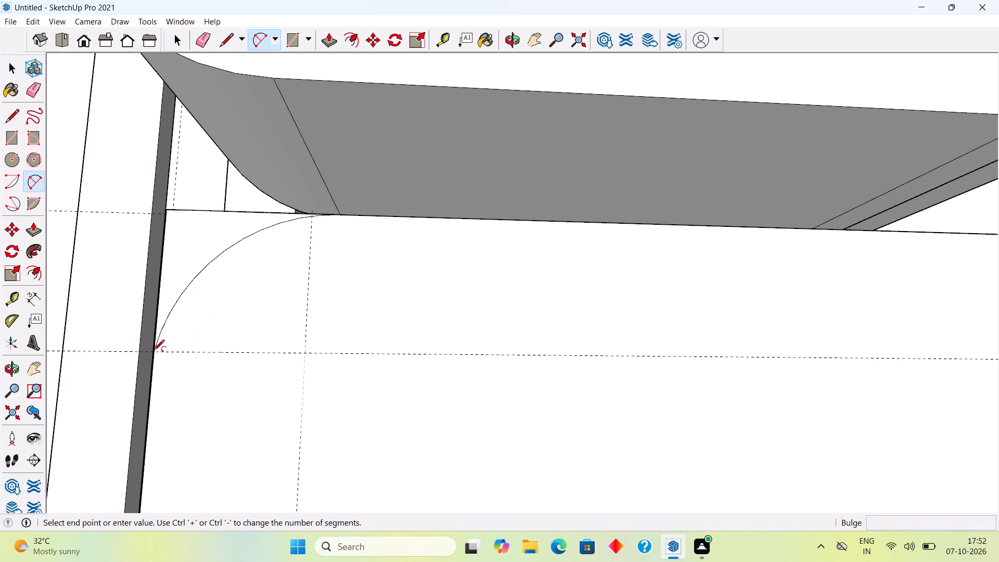
key("space")
scroll(205, 344, "down", 9)
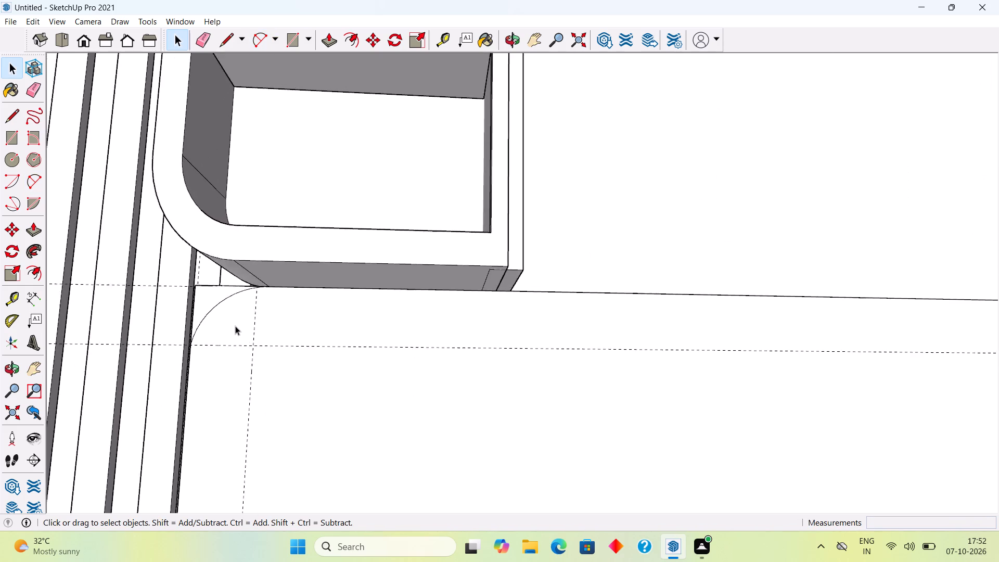
Place a guide on the panel's front face, 4" above its bottom edge.
scroll(235, 326, "down", 16)
middle_click_drag(237, 373, 253, 468)
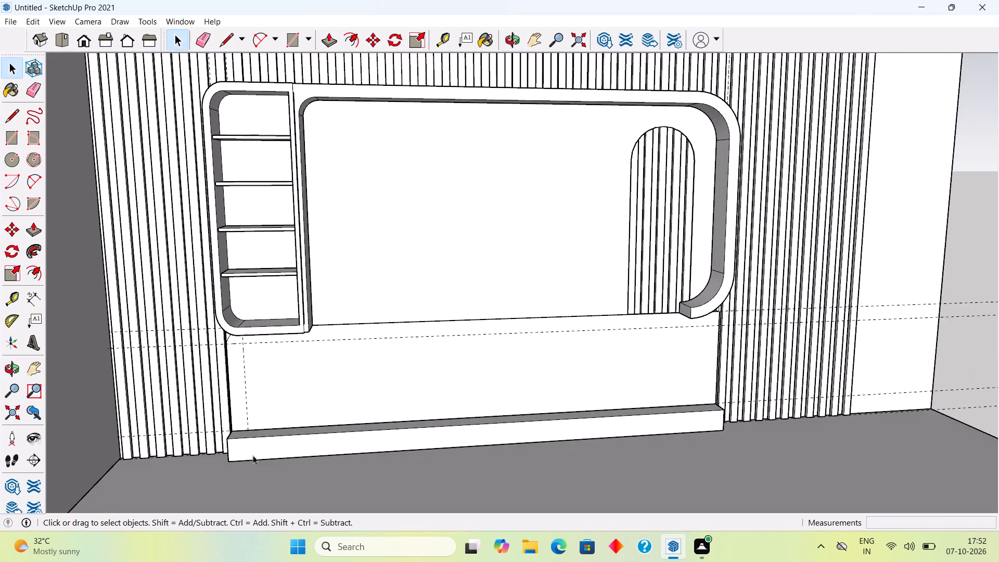
scroll(254, 418, "up", 7)
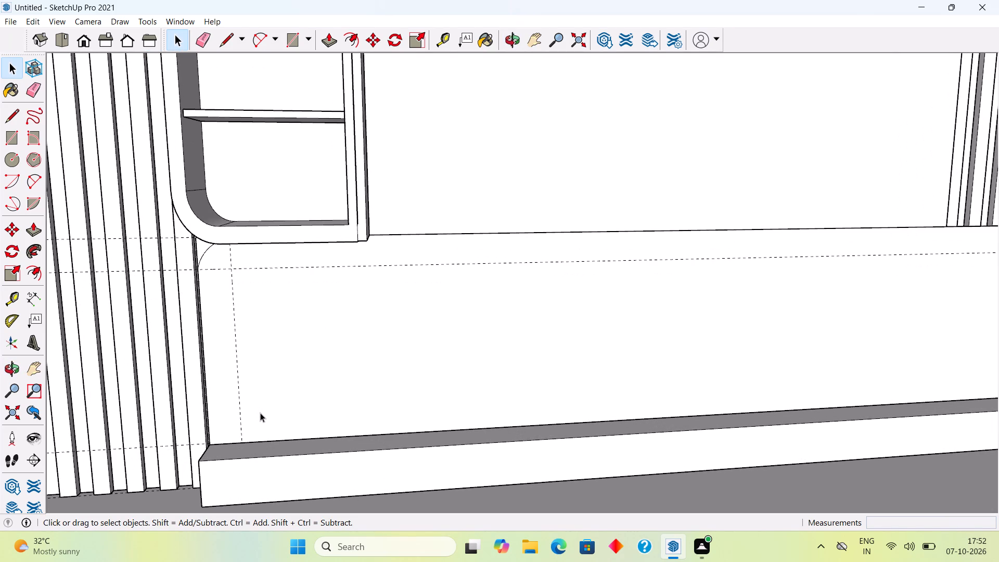
key("t")
left_click(256, 440)
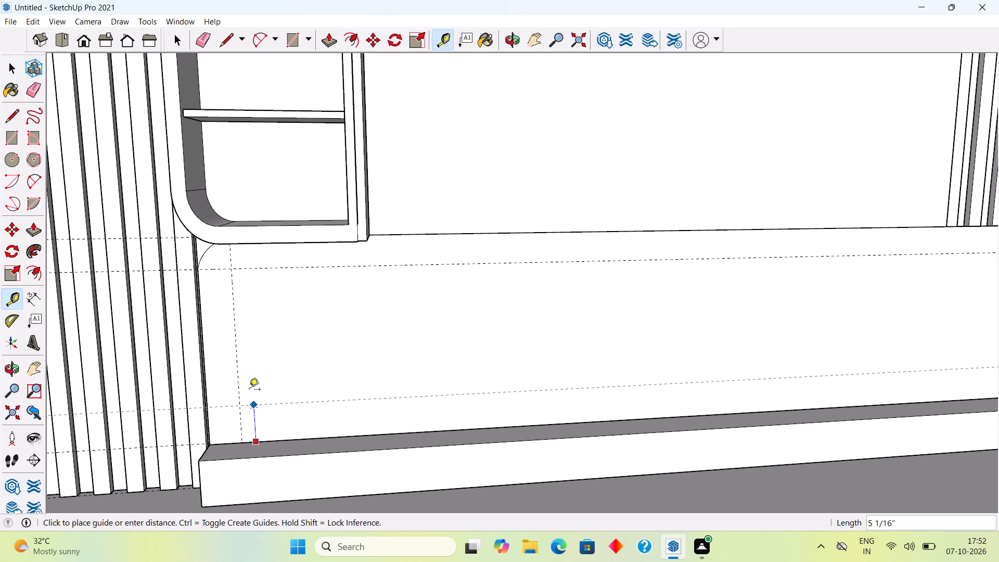
type("4\"")
key("Return")
key("space")
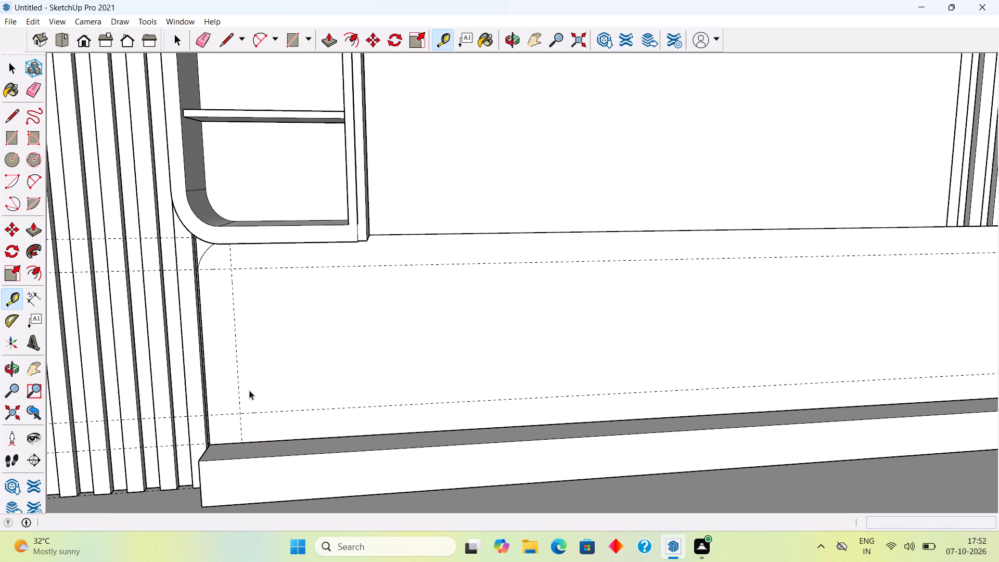
Draw a tangent two-point arc across the panel's lower left corner, between the guides' crossings with the bottom and left edges.
scroll(107, 463, "up", 1)
scroll(311, 387, "up", 4)
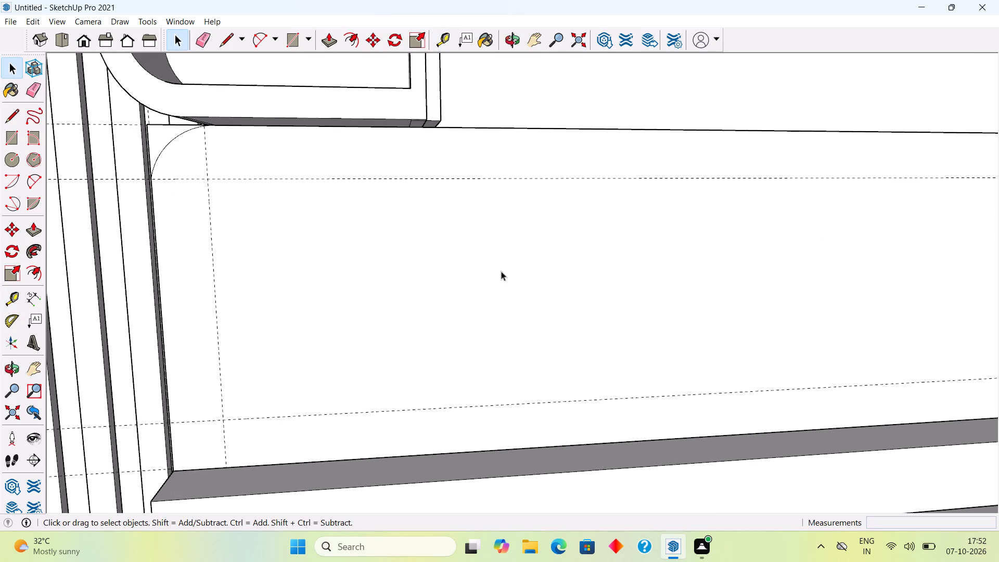
scroll(462, 296, "up", 1)
key("a")
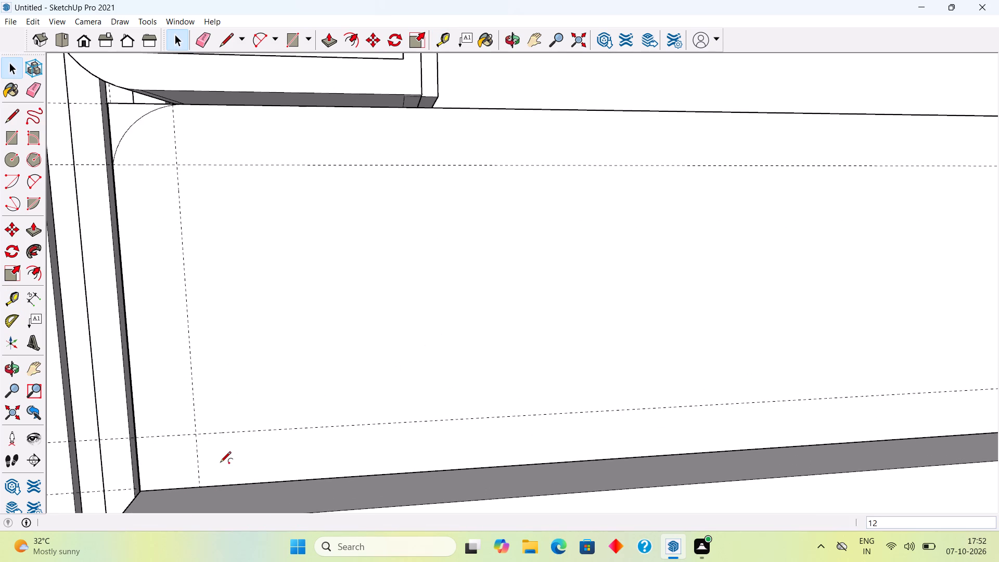
left_click(199, 485)
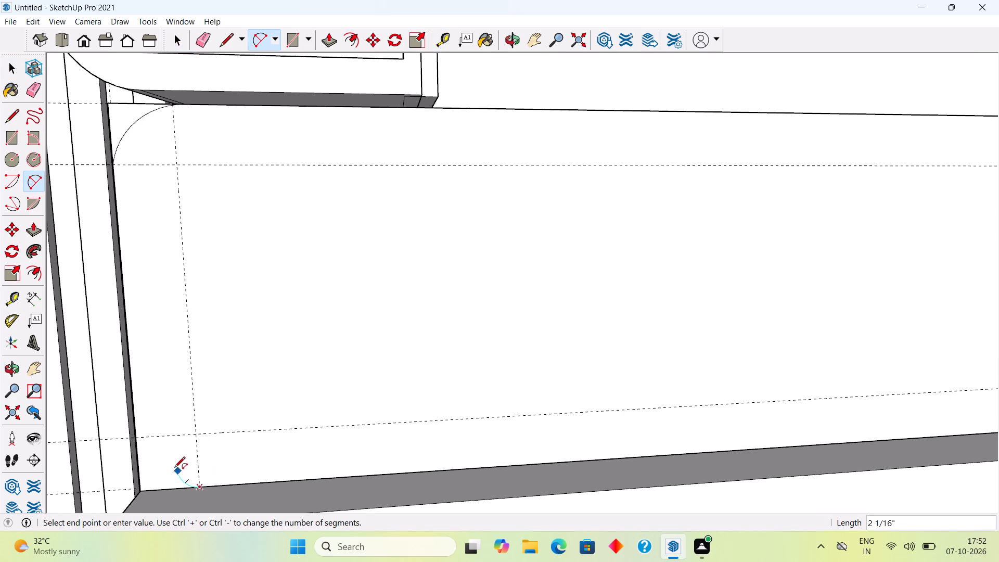
double_click(137, 437)
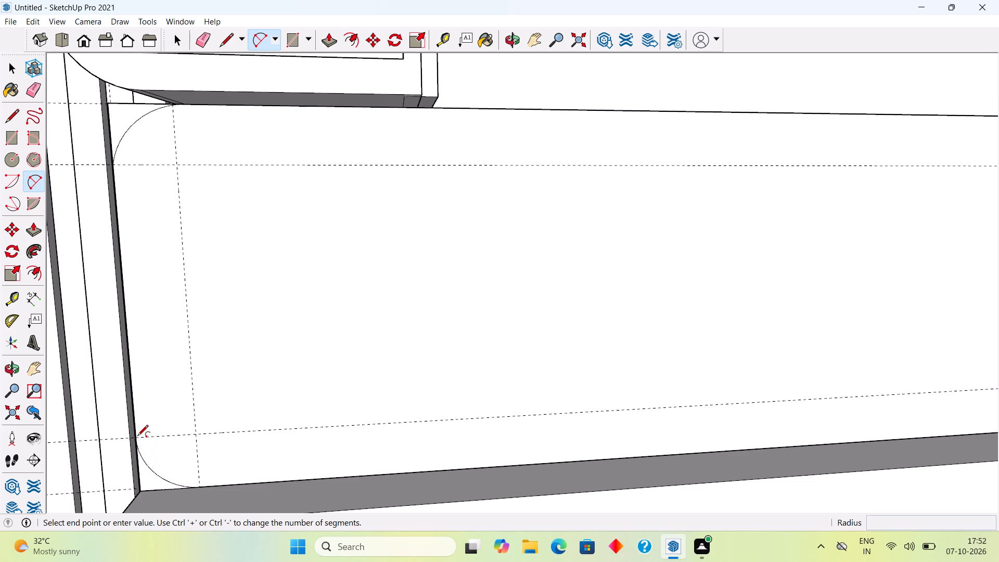
key("space")
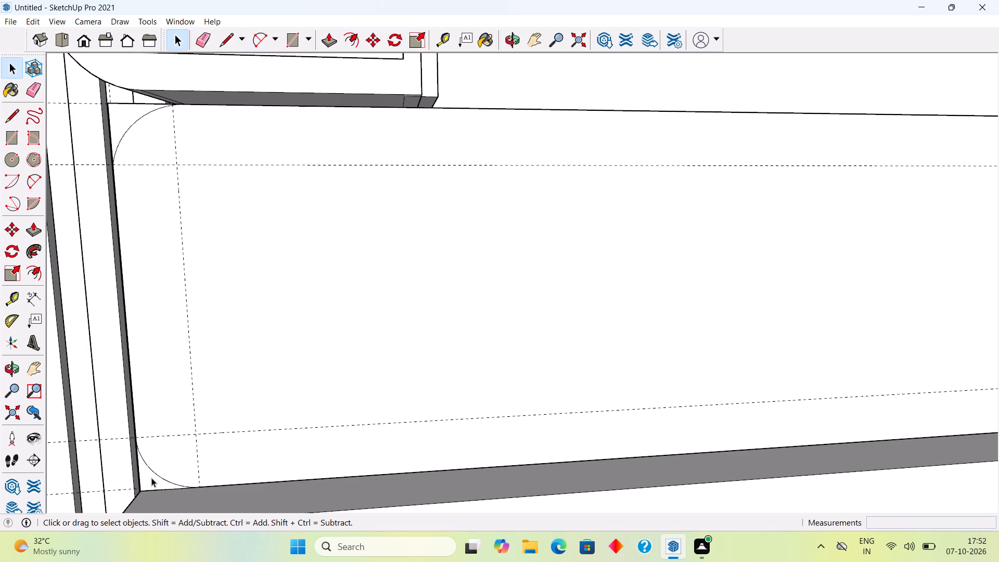
Push/Pull the waste faces outside the panel's lower left and upper left corner arcs back by 1/2".
left_click(151, 478)
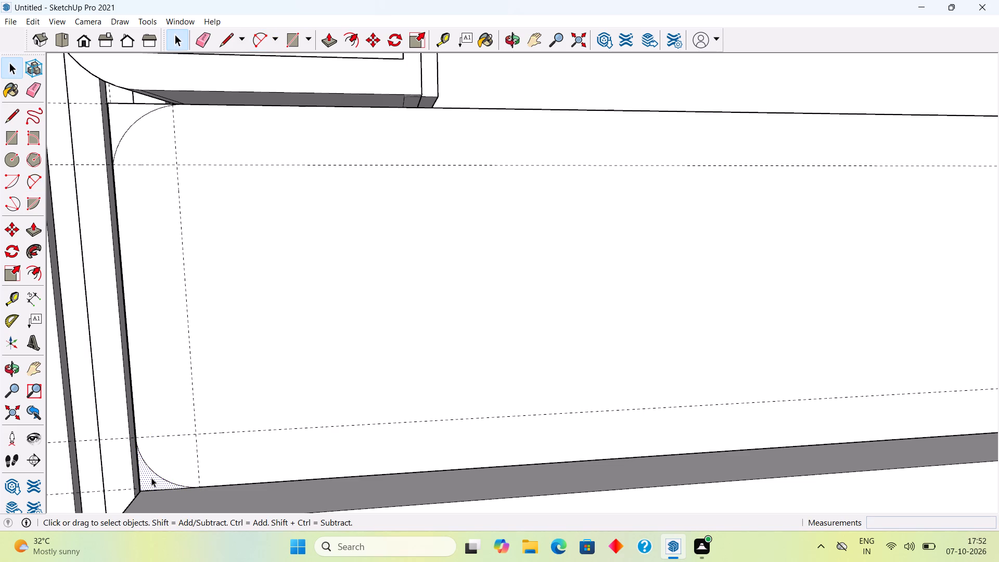
key("p")
left_click(151, 478)
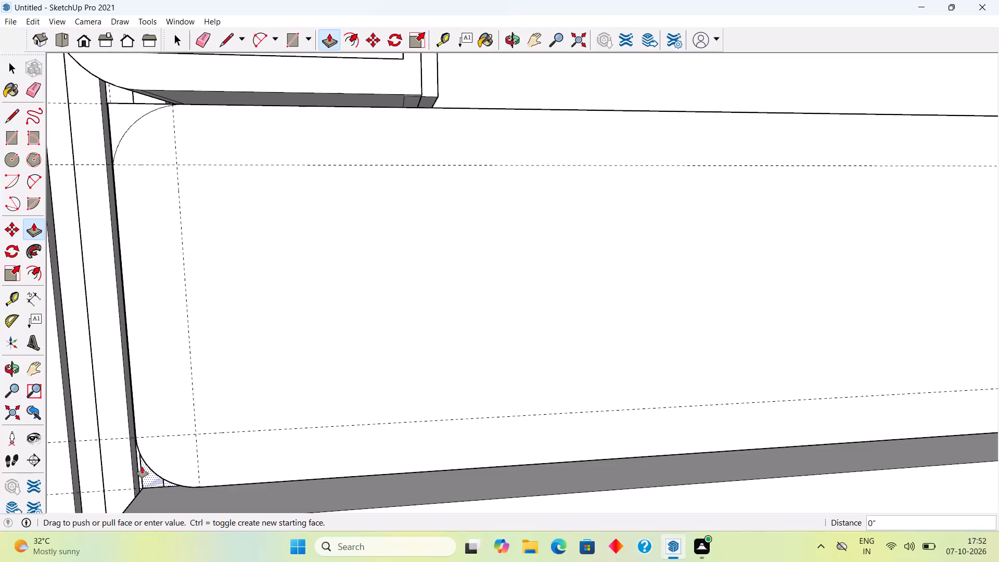
left_click(138, 463)
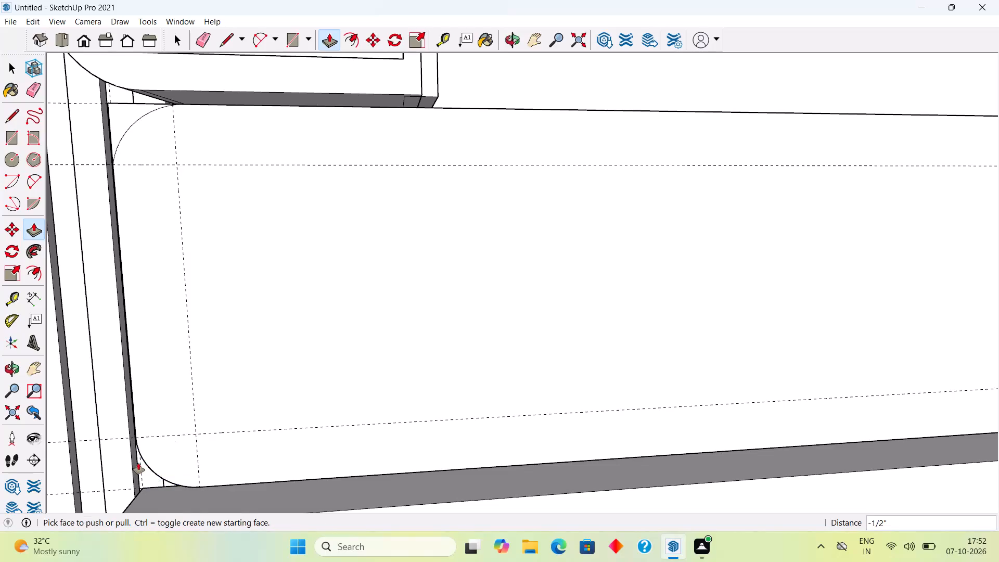
double_click(120, 125)
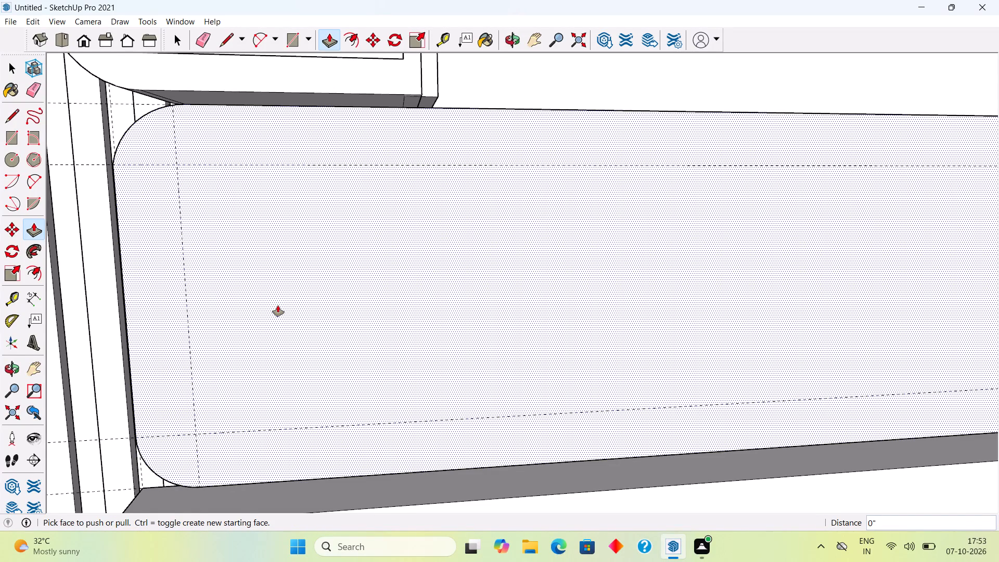
key("space")
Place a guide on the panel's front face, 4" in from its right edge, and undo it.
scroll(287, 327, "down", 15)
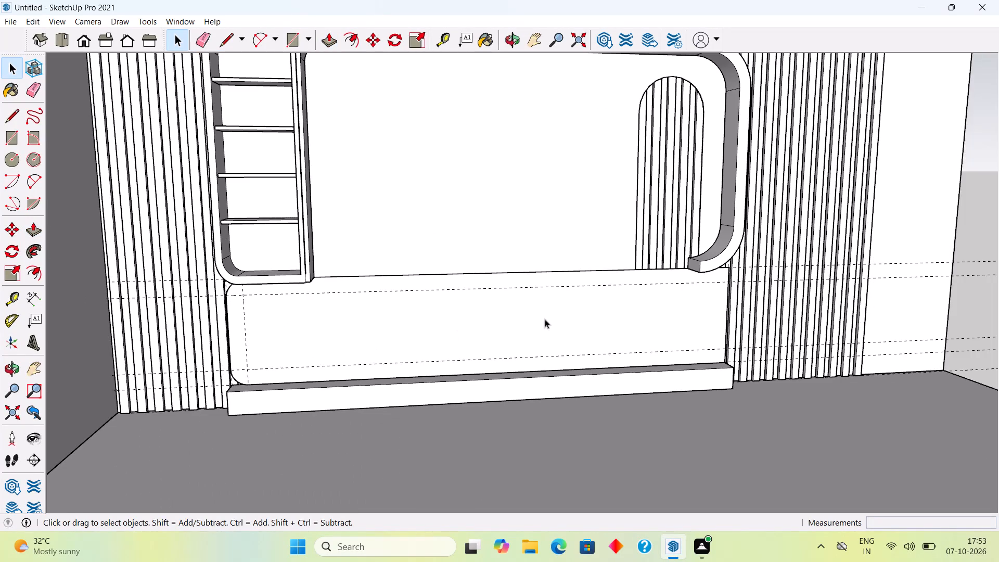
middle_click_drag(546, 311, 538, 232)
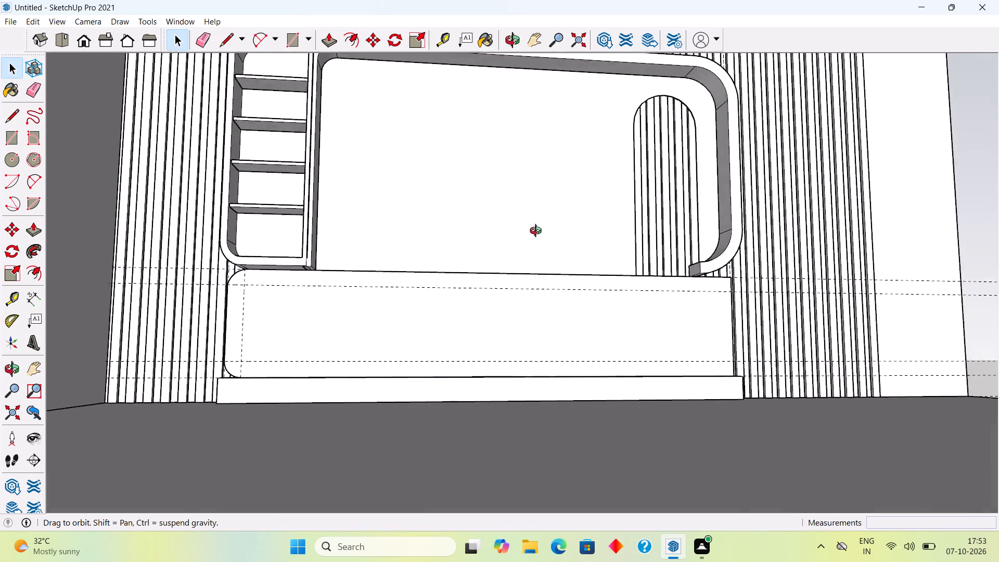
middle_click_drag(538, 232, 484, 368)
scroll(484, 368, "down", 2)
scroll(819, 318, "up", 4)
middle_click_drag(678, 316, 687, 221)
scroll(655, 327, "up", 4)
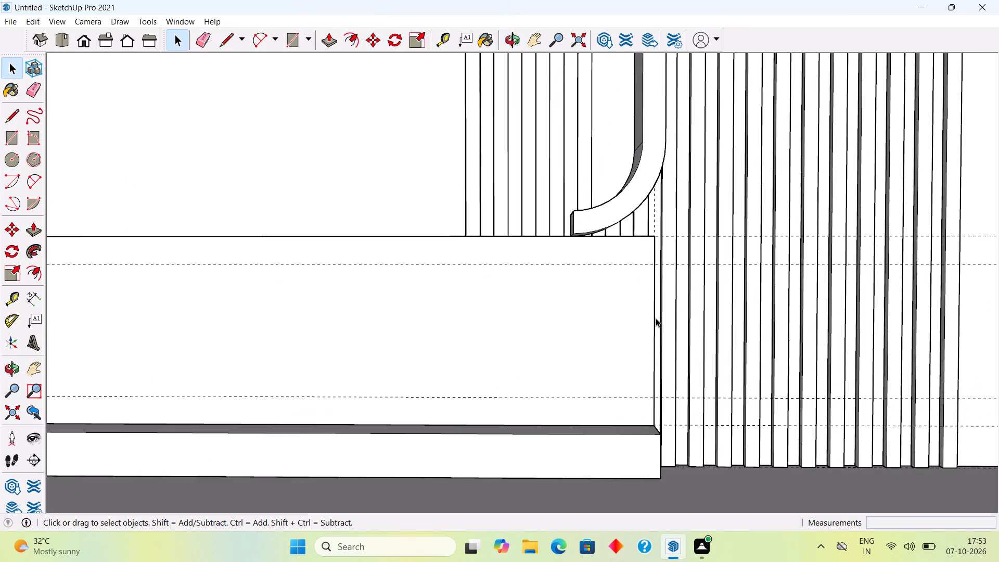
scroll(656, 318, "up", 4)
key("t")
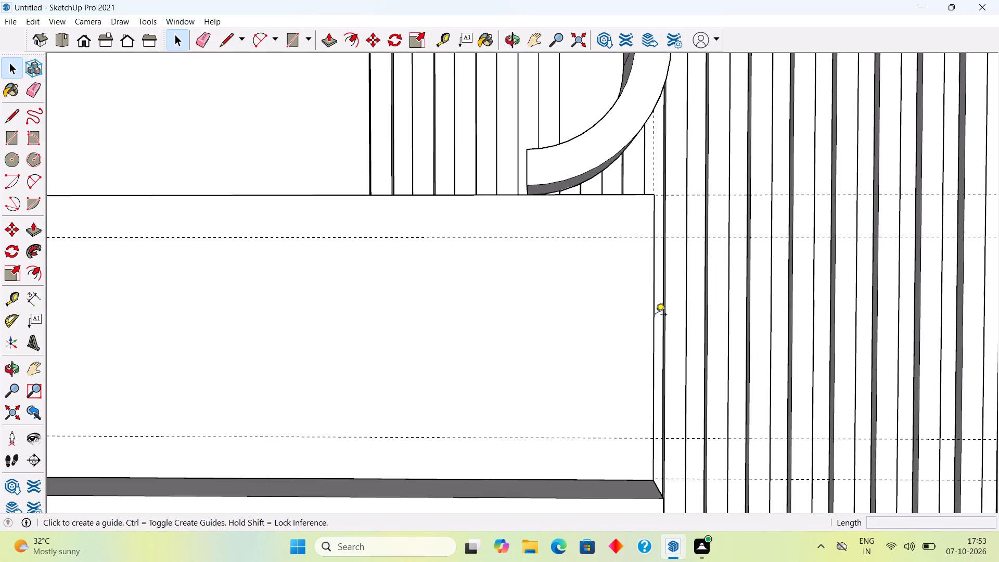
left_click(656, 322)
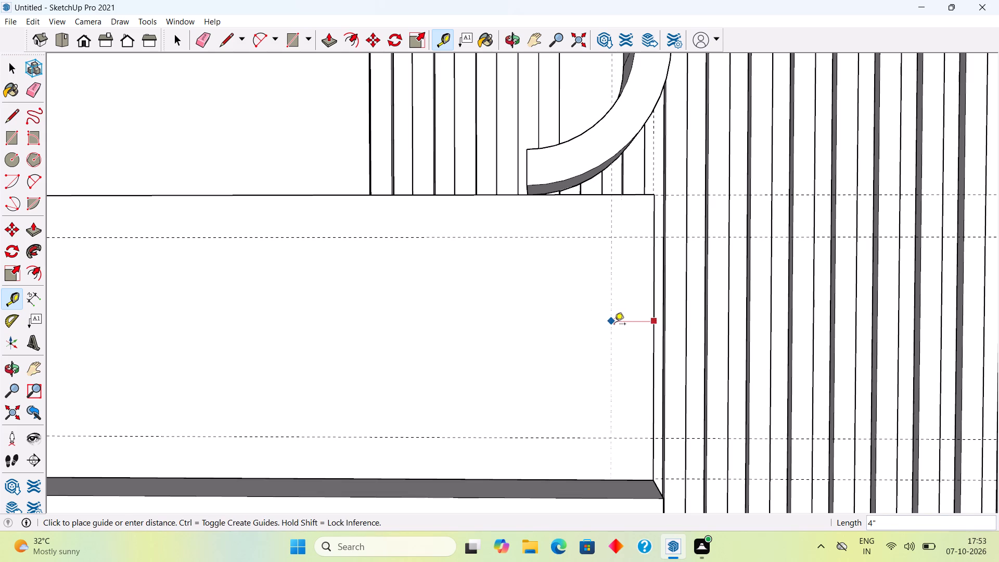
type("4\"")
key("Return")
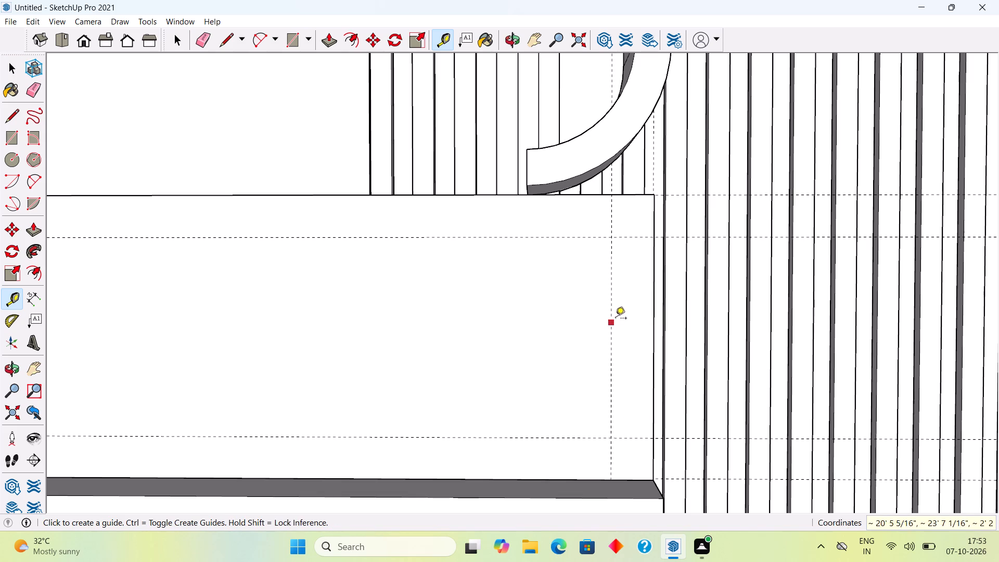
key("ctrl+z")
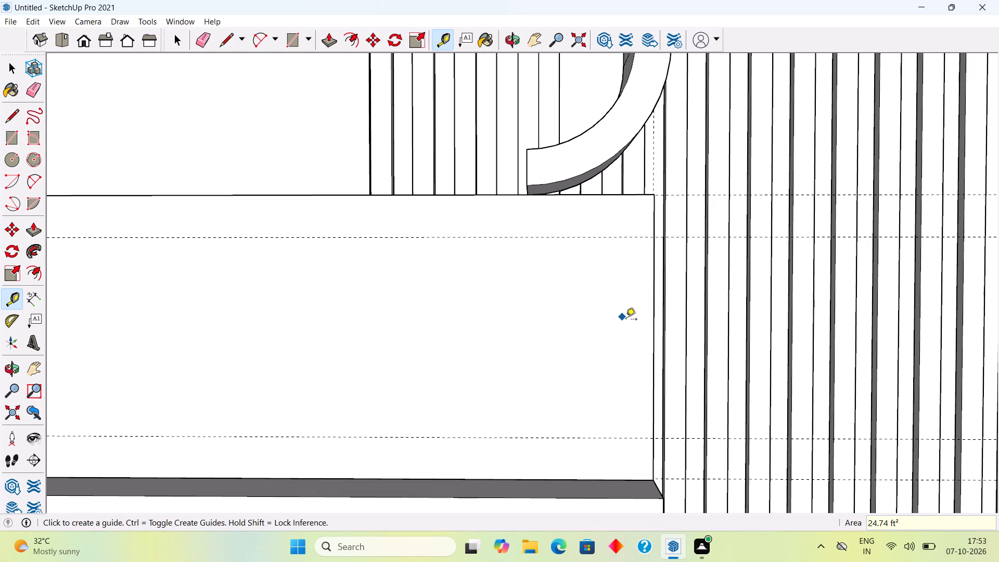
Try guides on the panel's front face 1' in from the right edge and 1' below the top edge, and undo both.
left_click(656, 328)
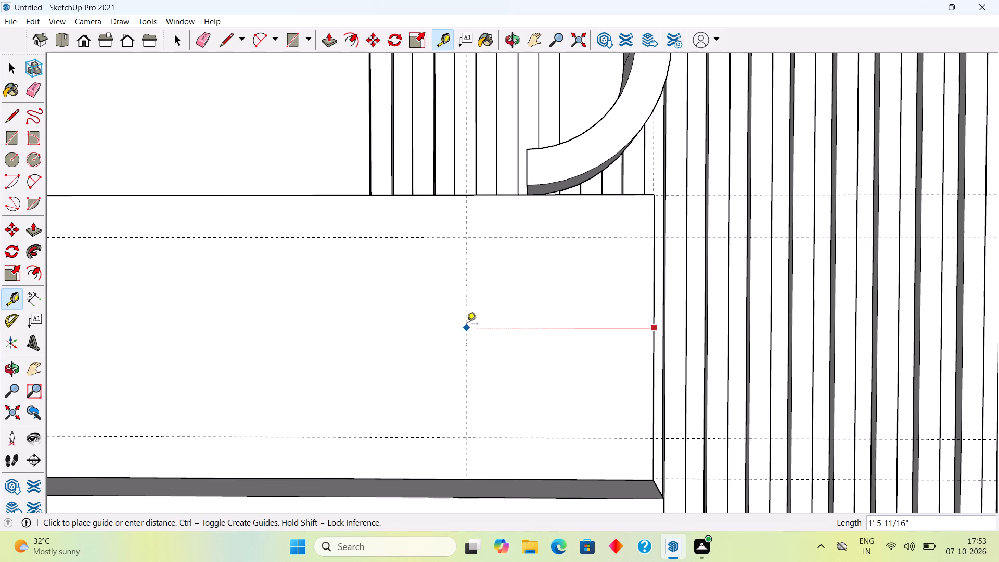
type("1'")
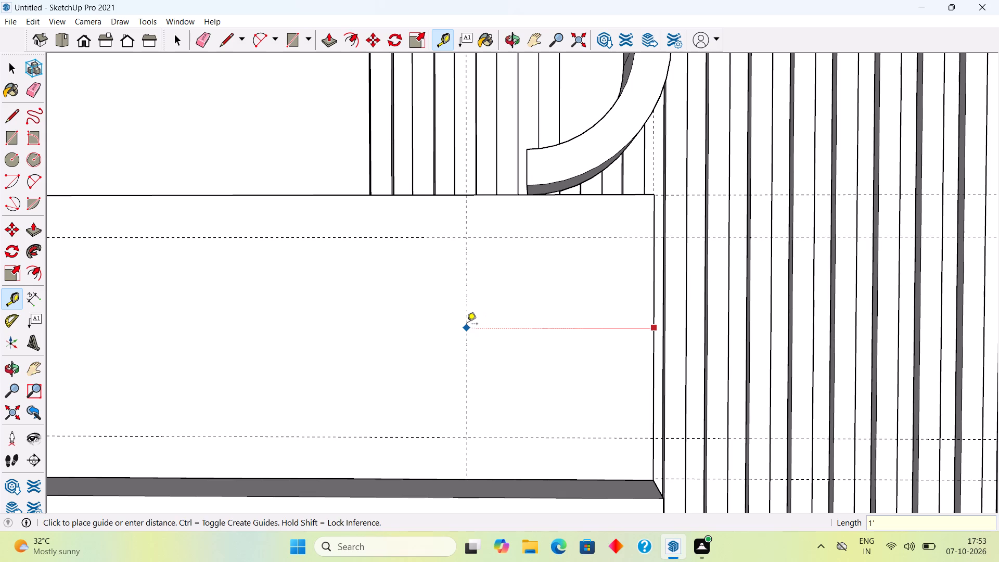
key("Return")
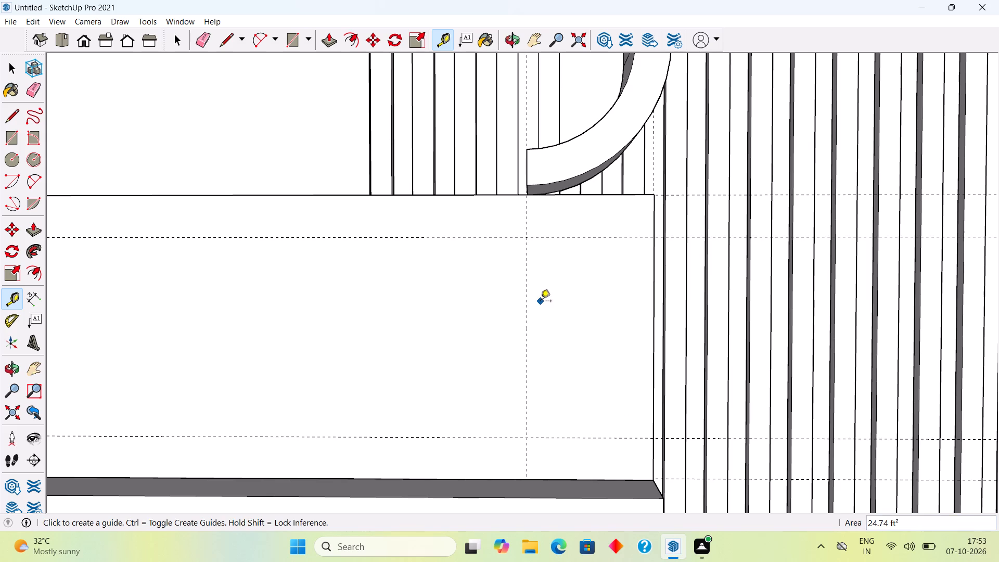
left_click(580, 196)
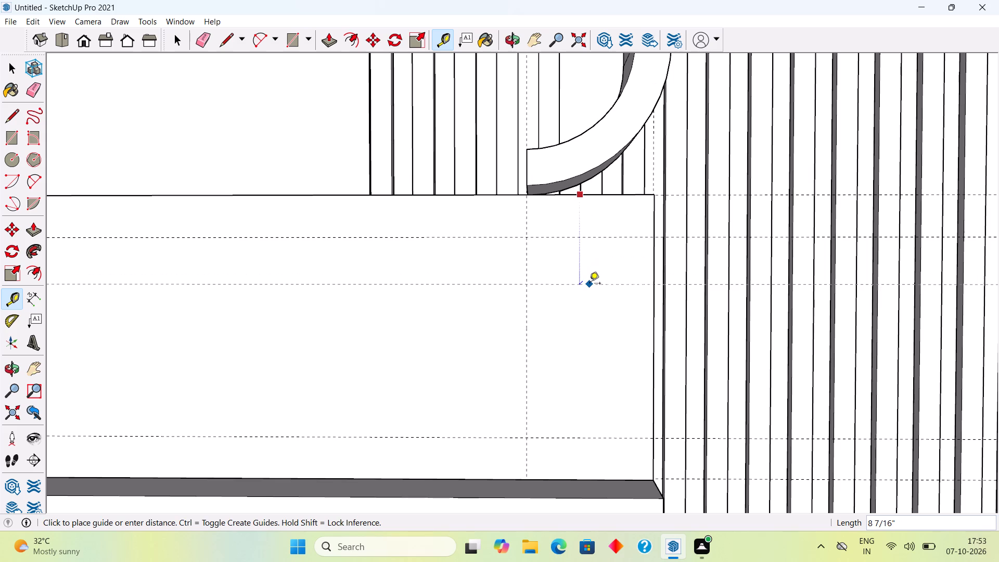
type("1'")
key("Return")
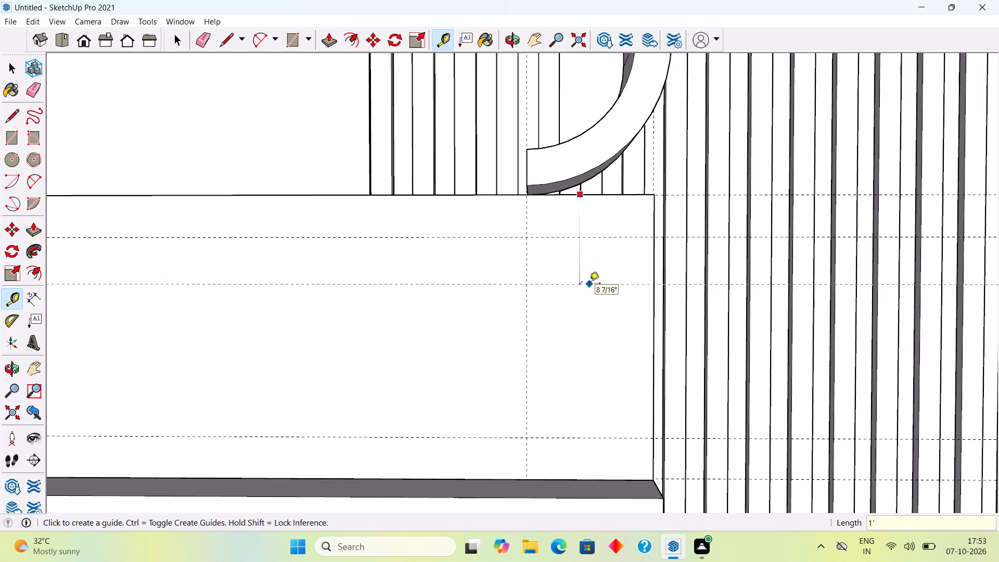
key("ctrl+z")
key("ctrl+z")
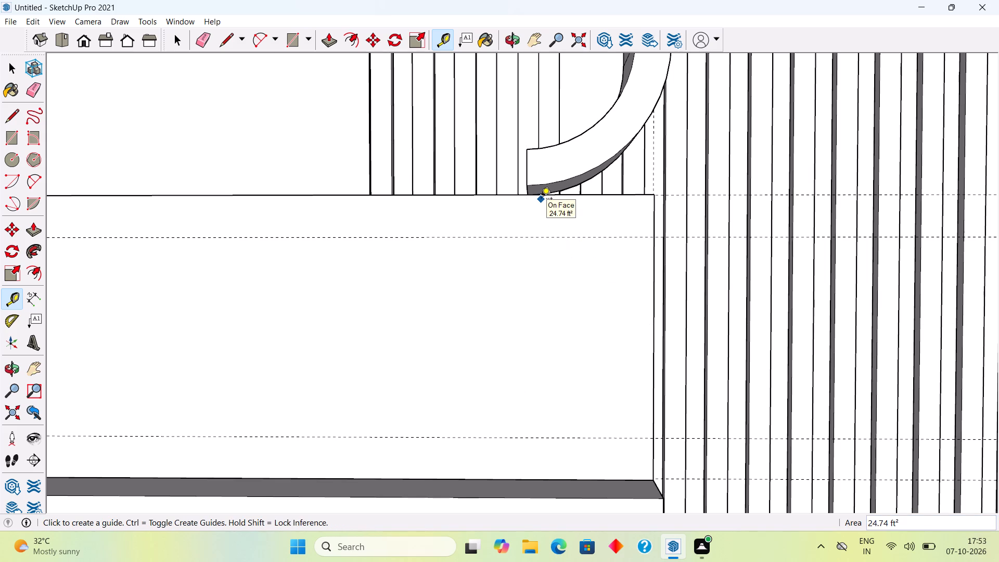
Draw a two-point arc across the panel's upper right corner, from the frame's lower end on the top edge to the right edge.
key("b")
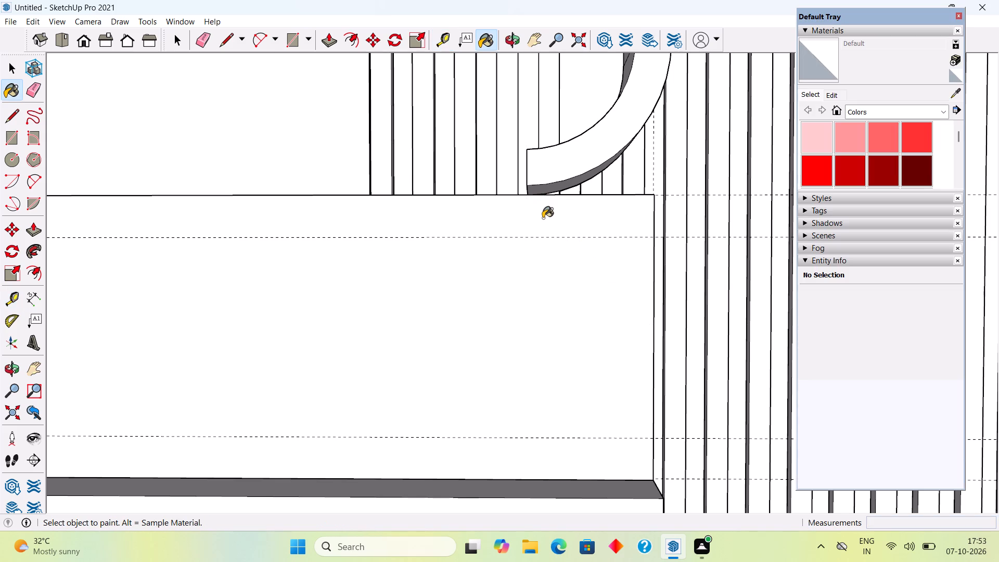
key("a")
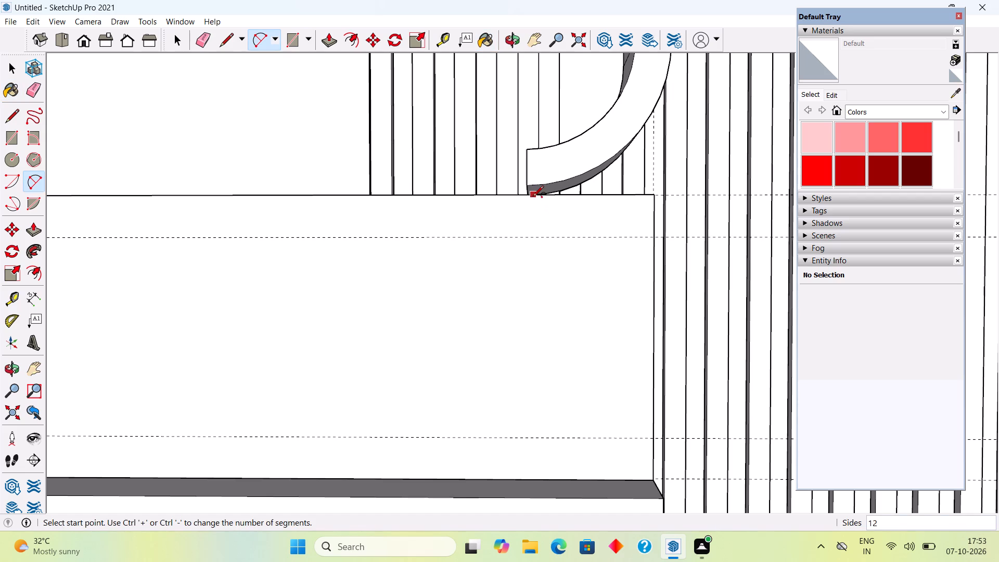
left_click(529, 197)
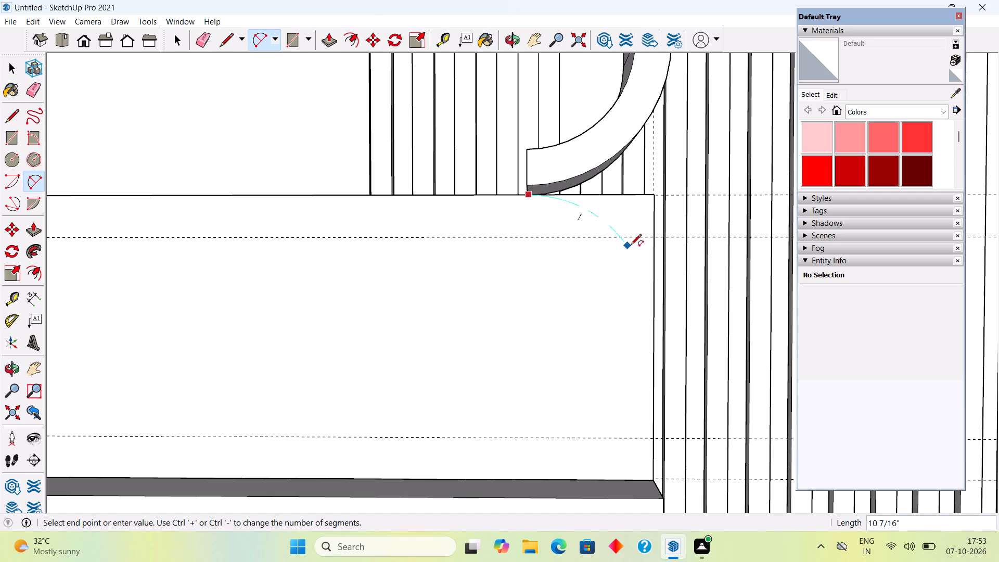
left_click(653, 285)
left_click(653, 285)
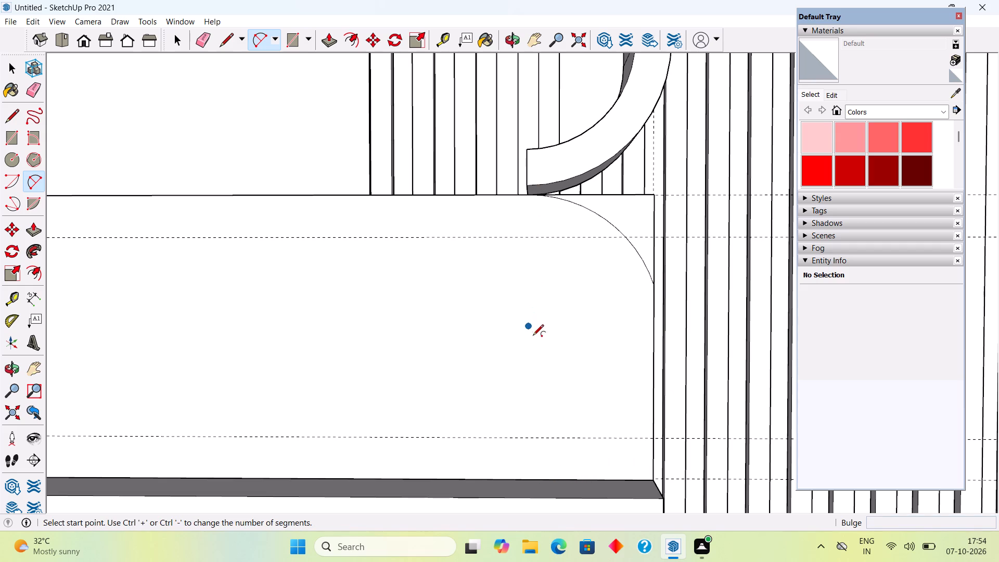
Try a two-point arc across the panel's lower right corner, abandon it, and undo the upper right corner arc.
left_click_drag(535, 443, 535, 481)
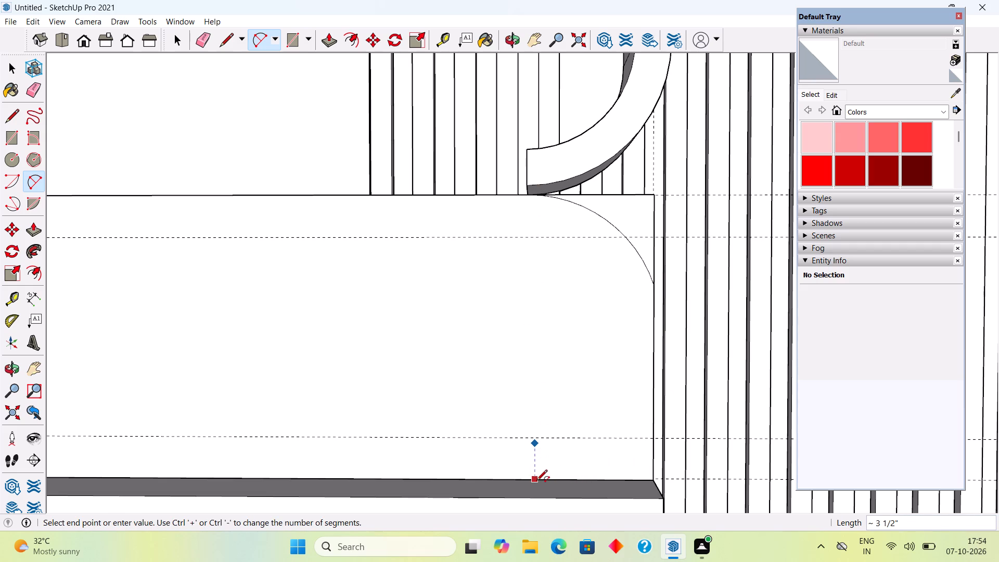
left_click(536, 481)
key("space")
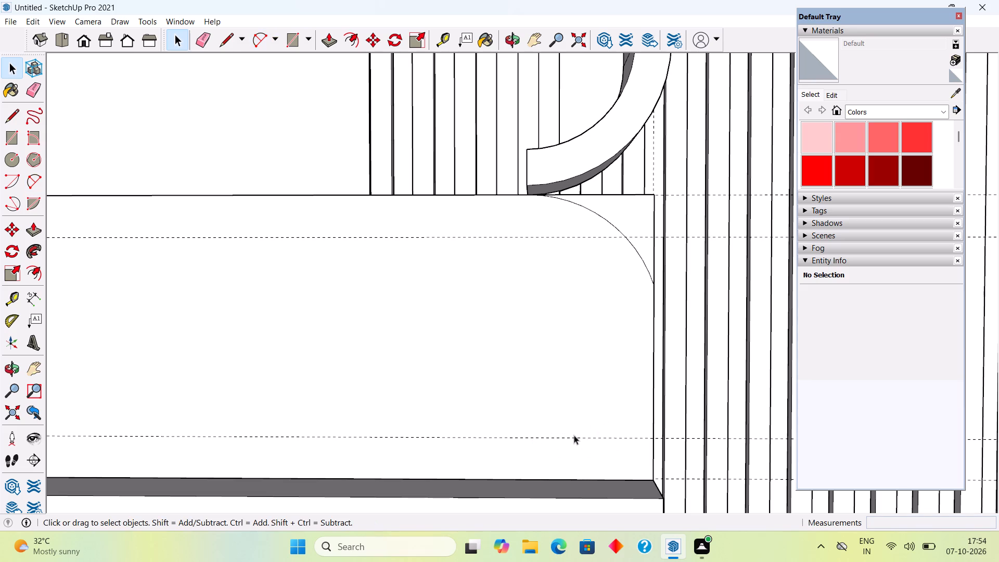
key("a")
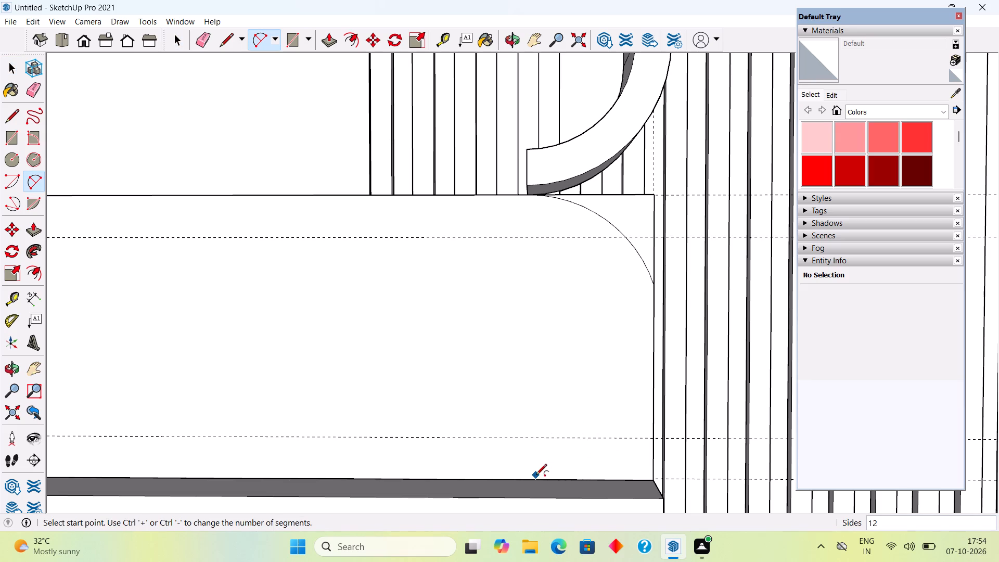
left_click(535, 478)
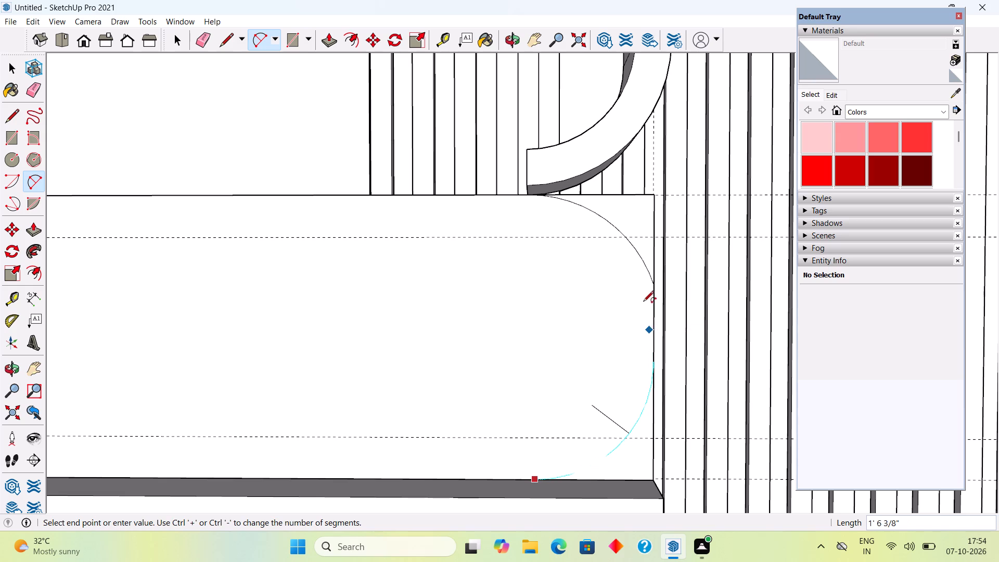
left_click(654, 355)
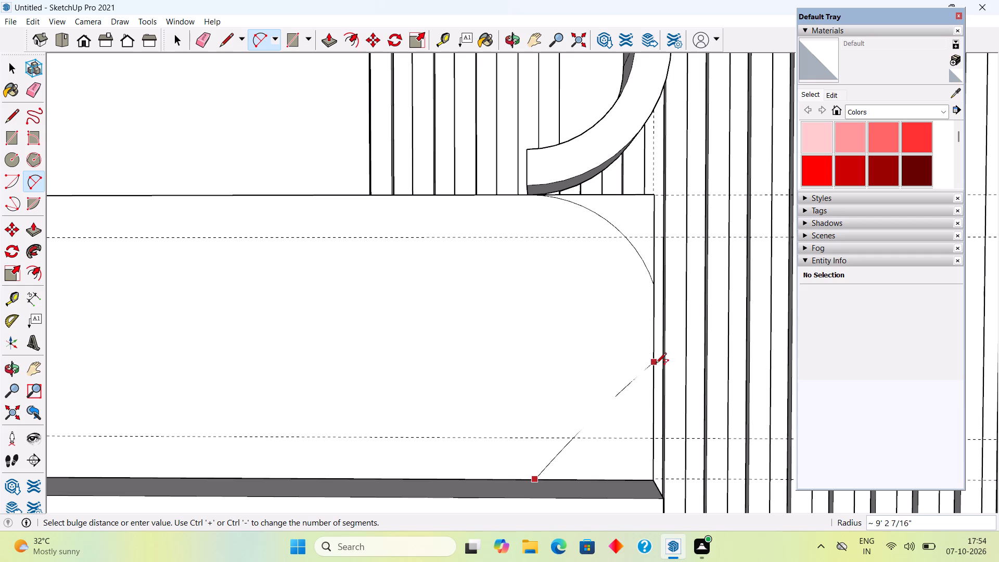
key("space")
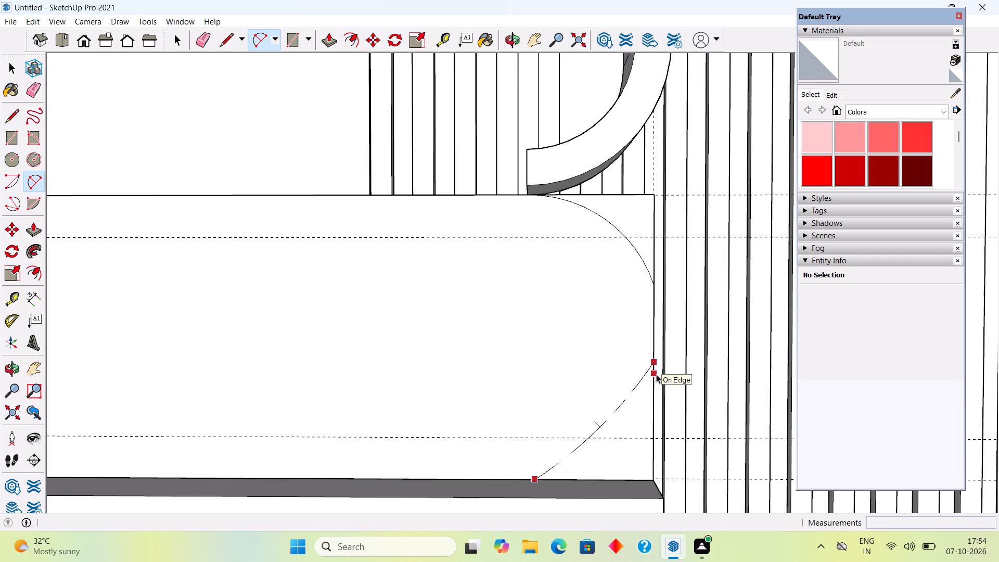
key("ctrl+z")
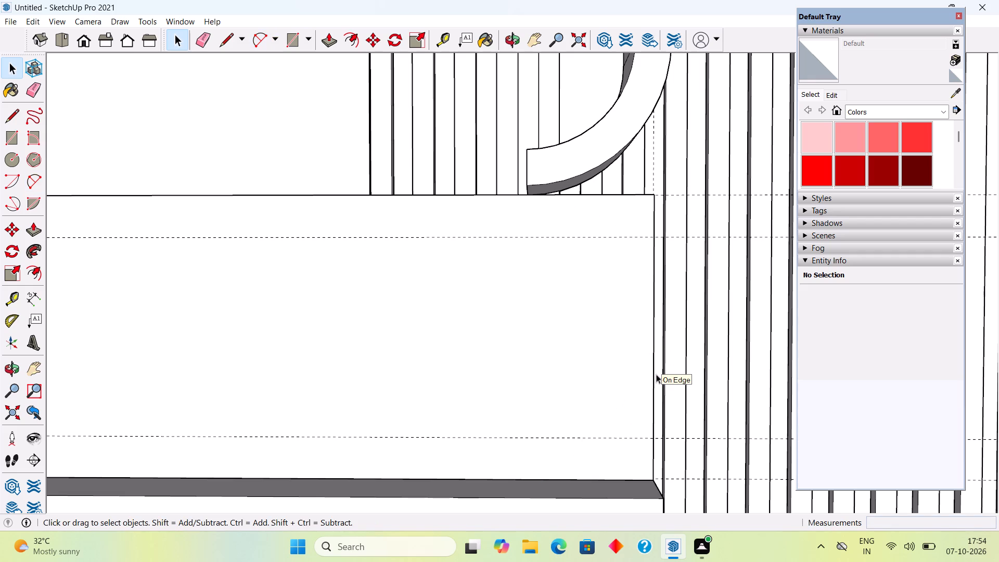
Place a horizontal guide on the panel's front face, about 1' 1 1/2" below its top edge.
key("t")
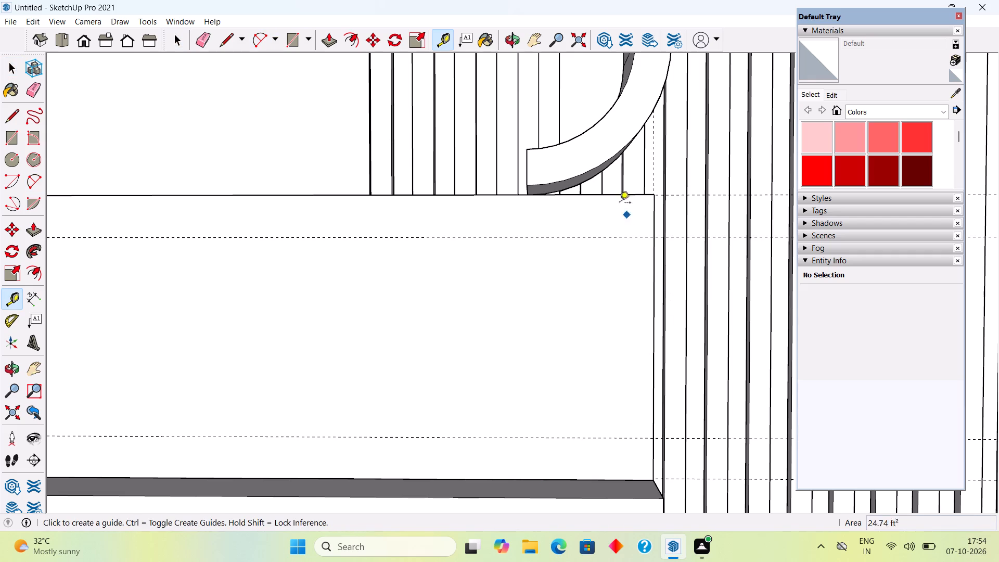
left_click(614, 193)
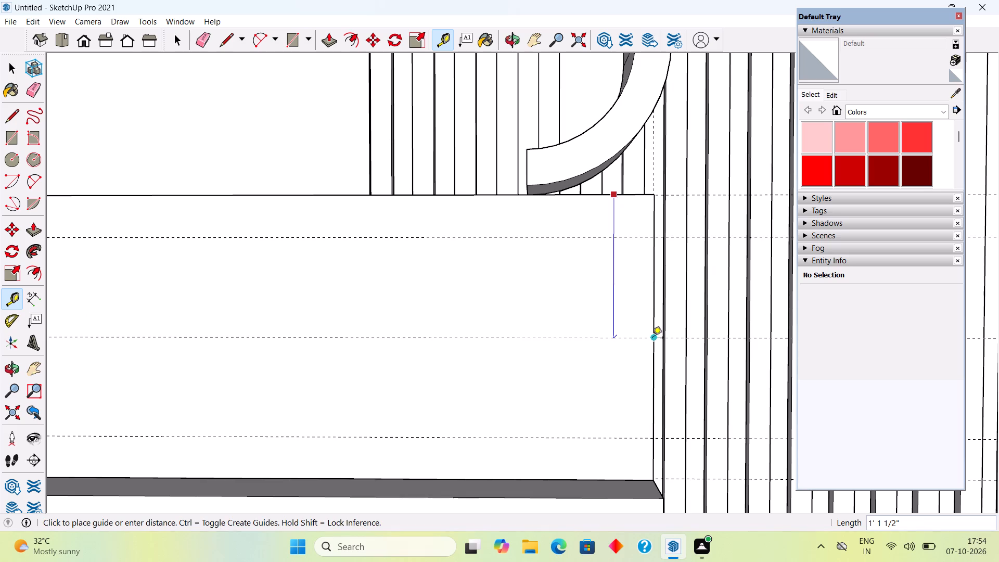
left_click(652, 339)
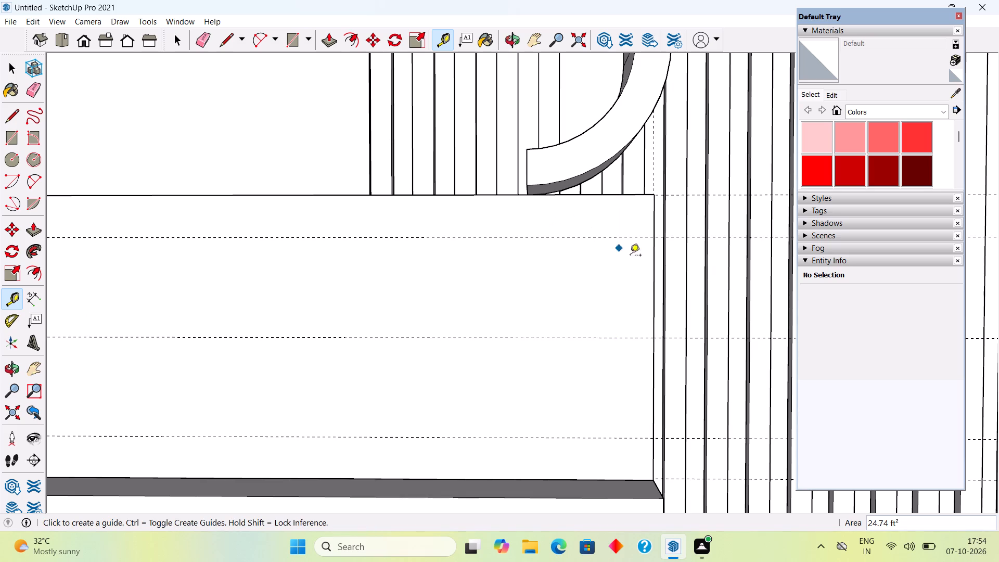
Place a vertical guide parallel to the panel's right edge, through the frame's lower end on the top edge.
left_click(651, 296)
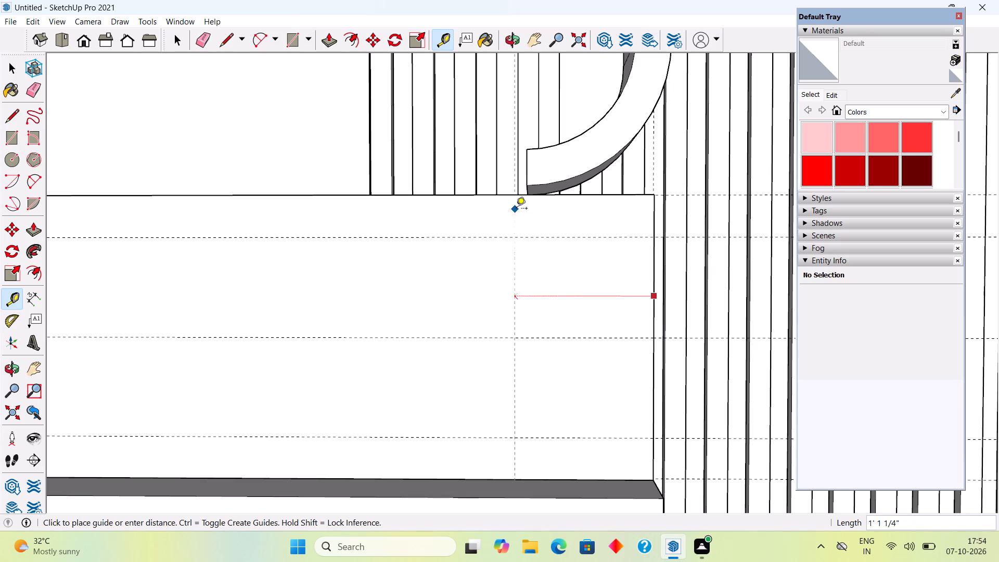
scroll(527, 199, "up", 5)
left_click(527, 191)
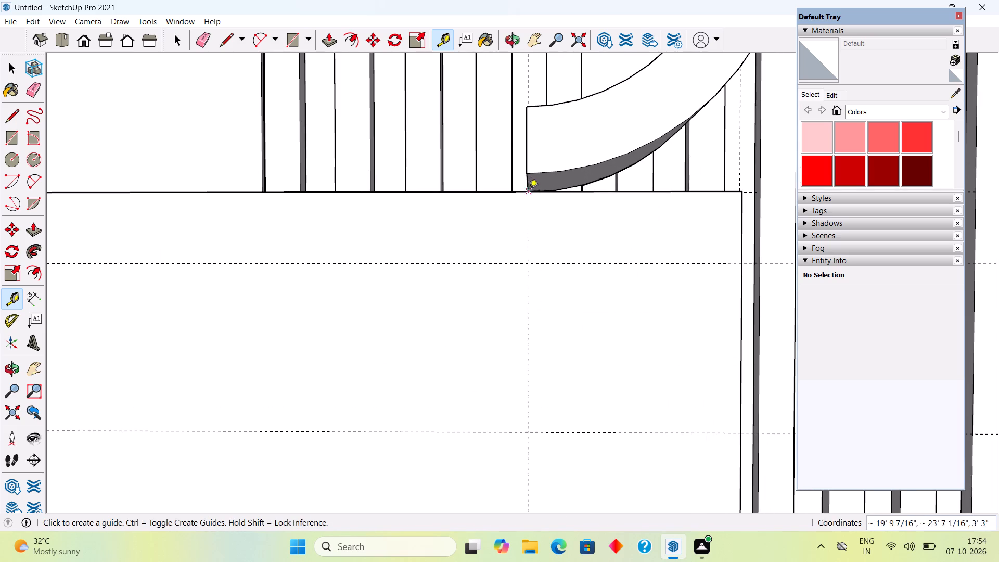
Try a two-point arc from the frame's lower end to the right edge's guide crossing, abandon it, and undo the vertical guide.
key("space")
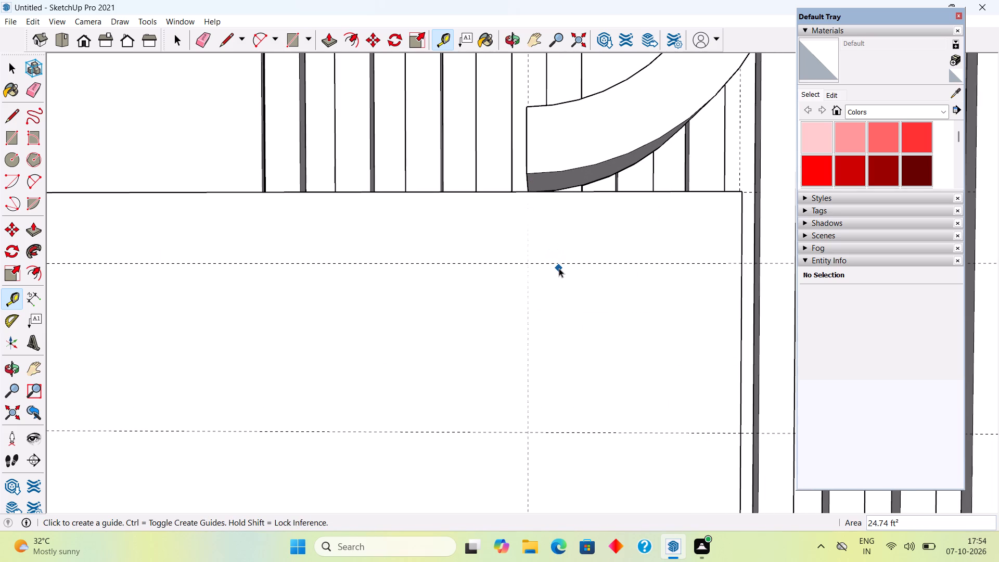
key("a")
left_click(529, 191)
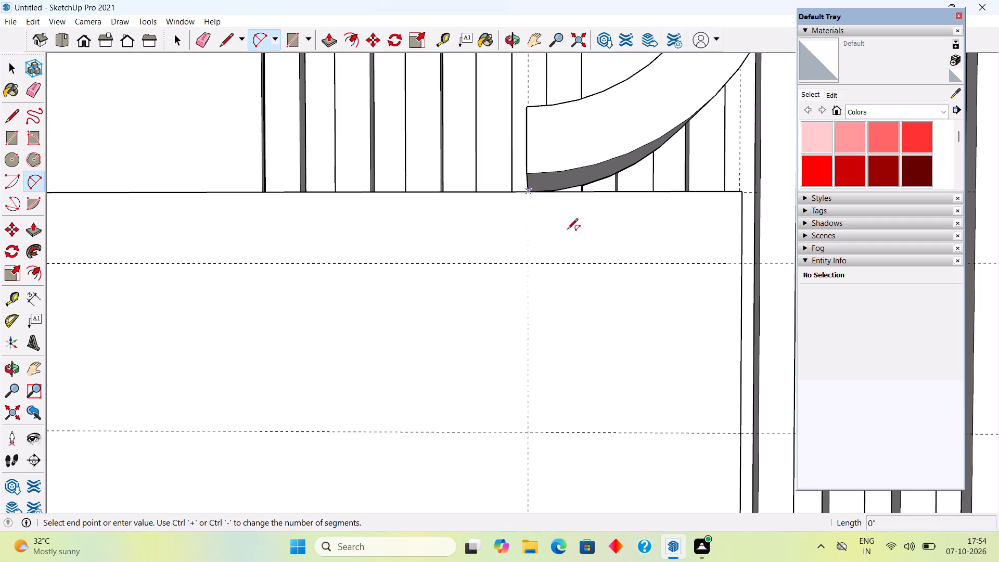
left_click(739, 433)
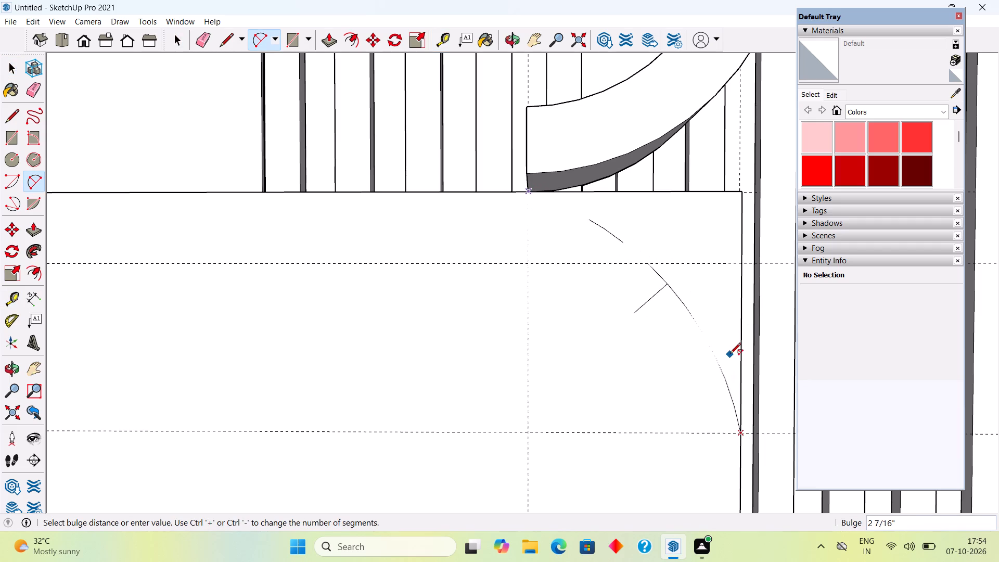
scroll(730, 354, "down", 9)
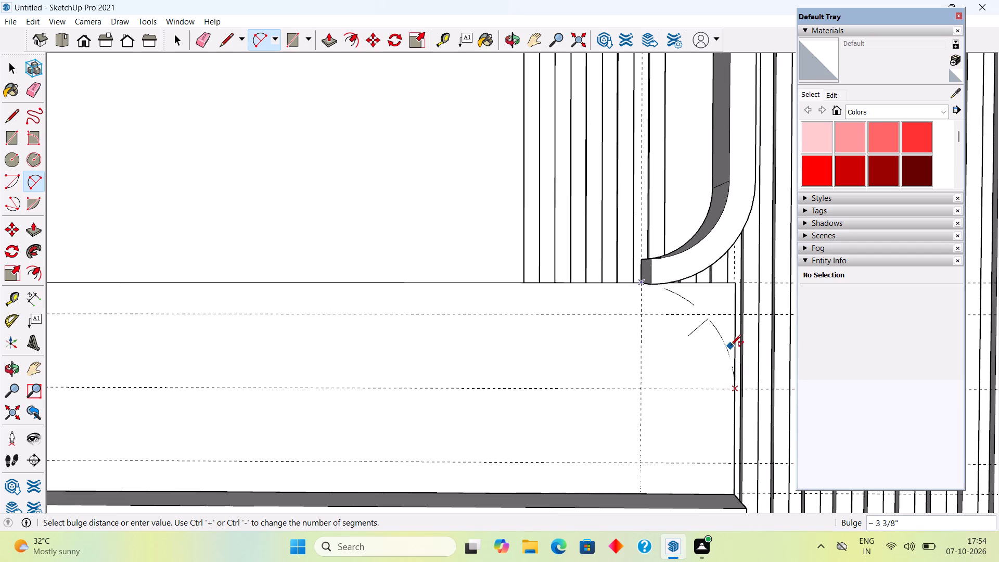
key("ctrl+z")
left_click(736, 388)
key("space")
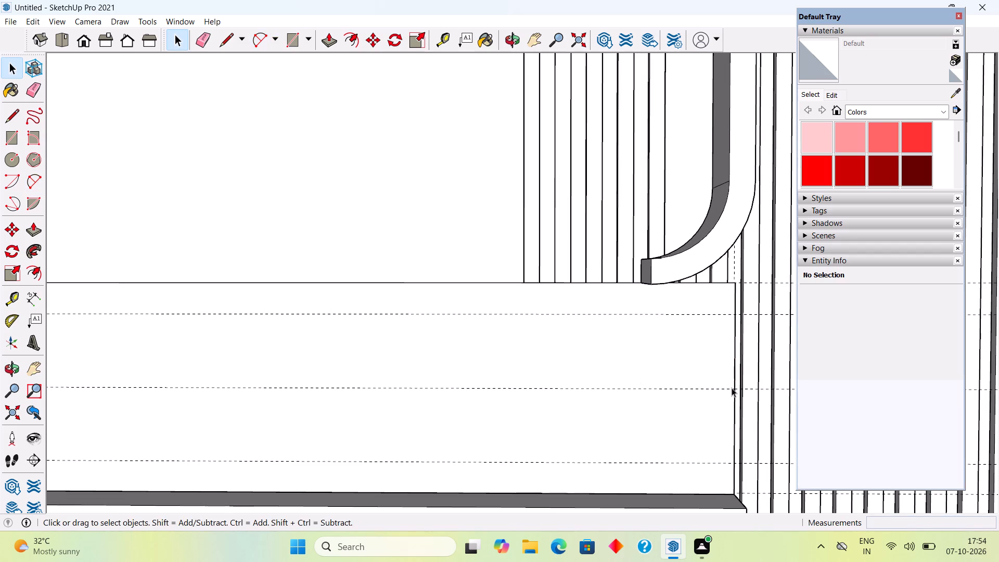
Place two horizontal guides on the panel's front face, 2" above and 2" below its middle guide.
key("t")
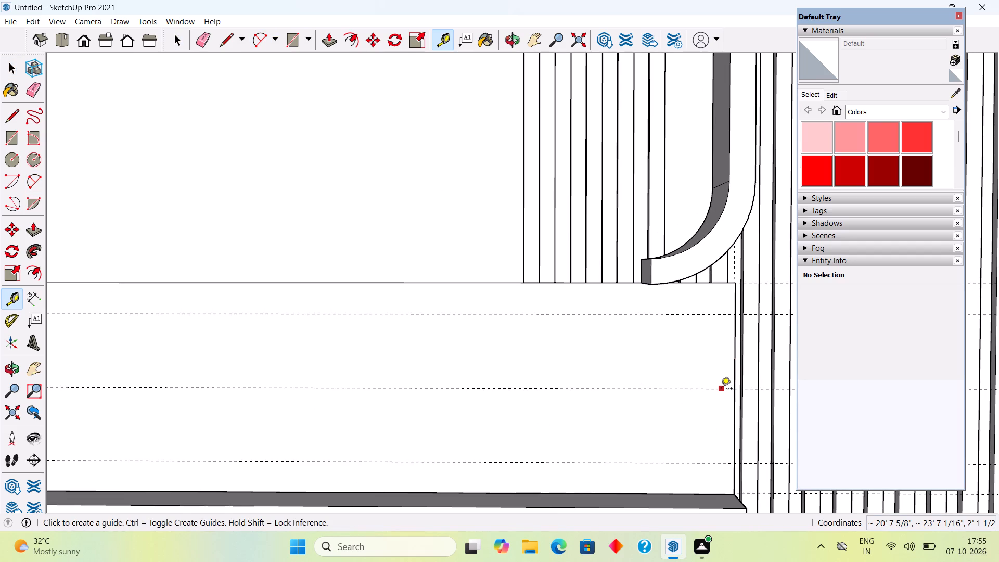
left_click(721, 389)
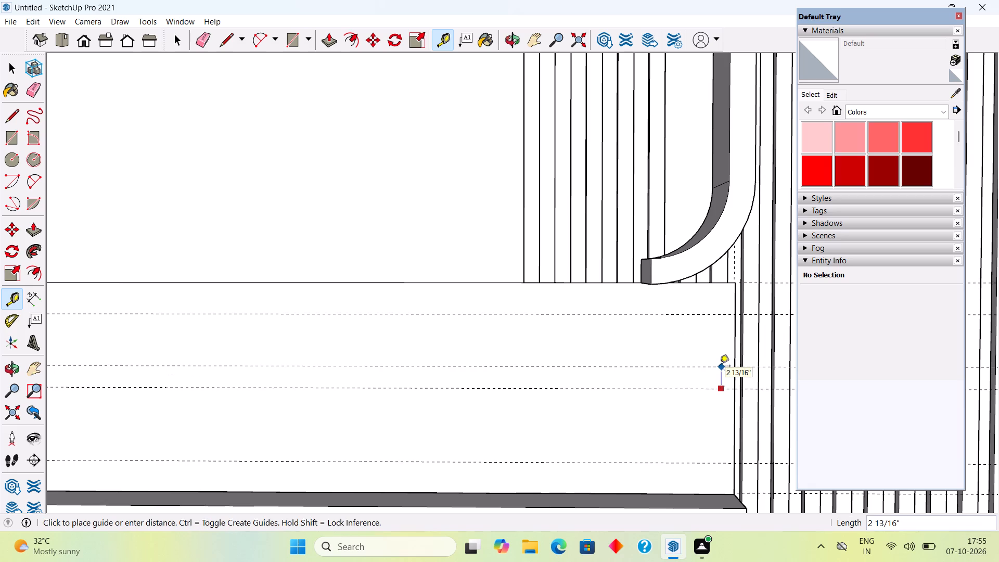
type("2\"")
key("Return")
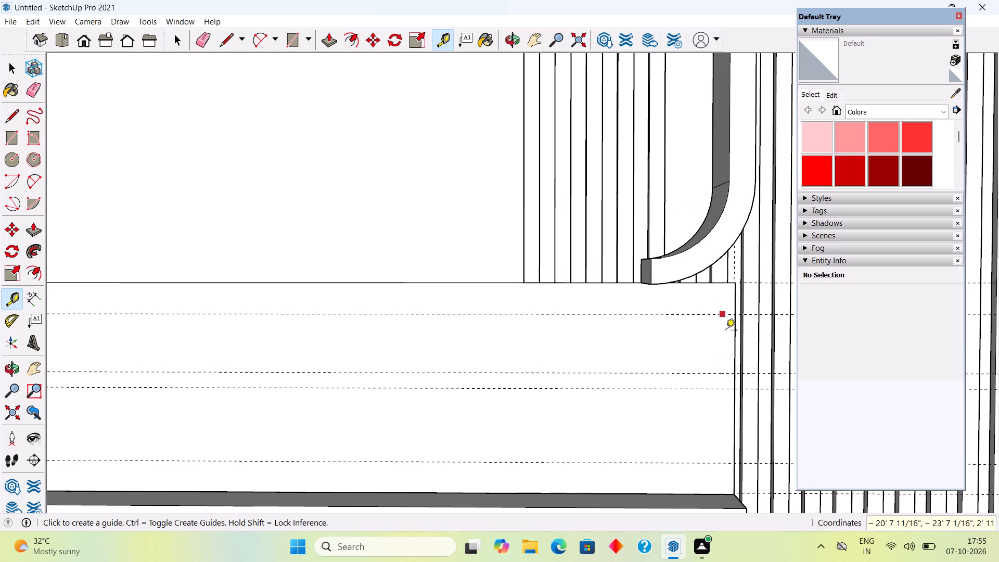
left_click(723, 390)
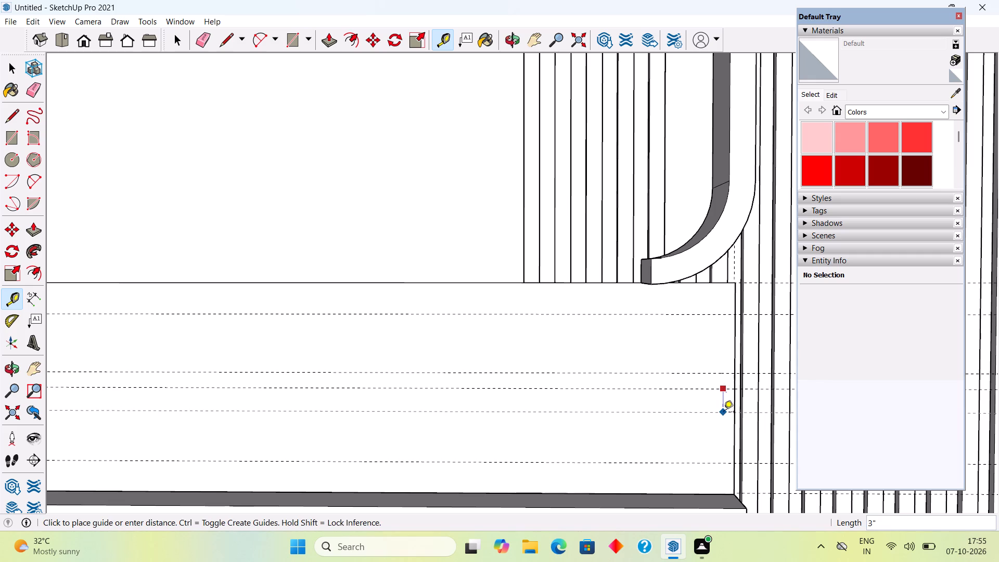
type("2\"")
key("Return")
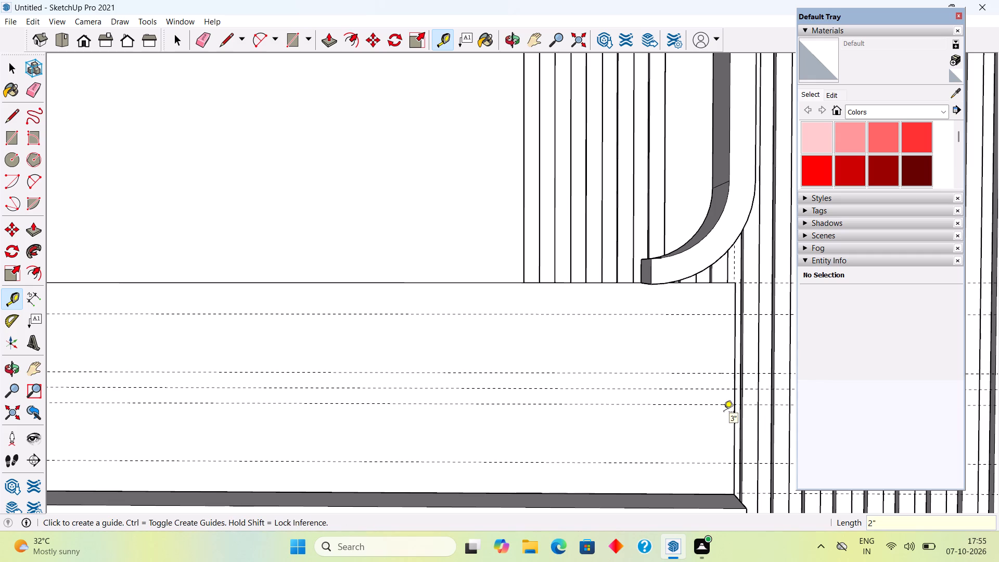
key("space")
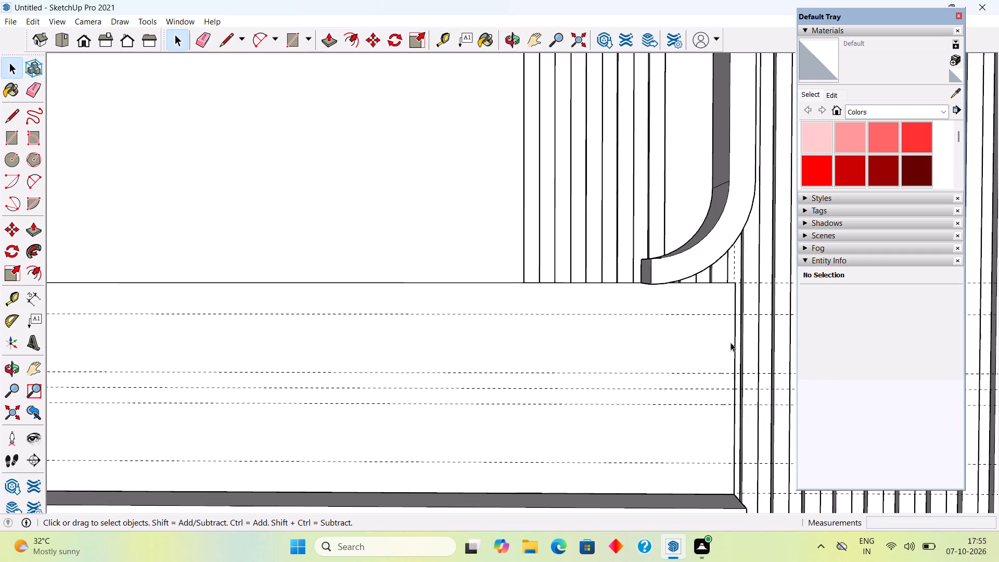
Place a vertical guide parallel to the panel's right edge, through the frame's lower end on the top edge.
key("t")
left_click(733, 339)
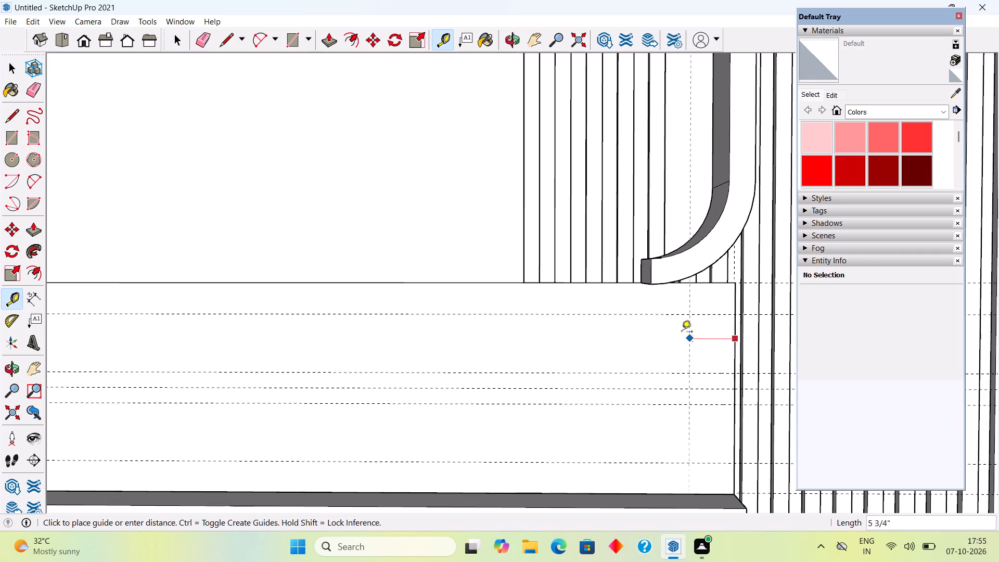
scroll(643, 282, "up", 3)
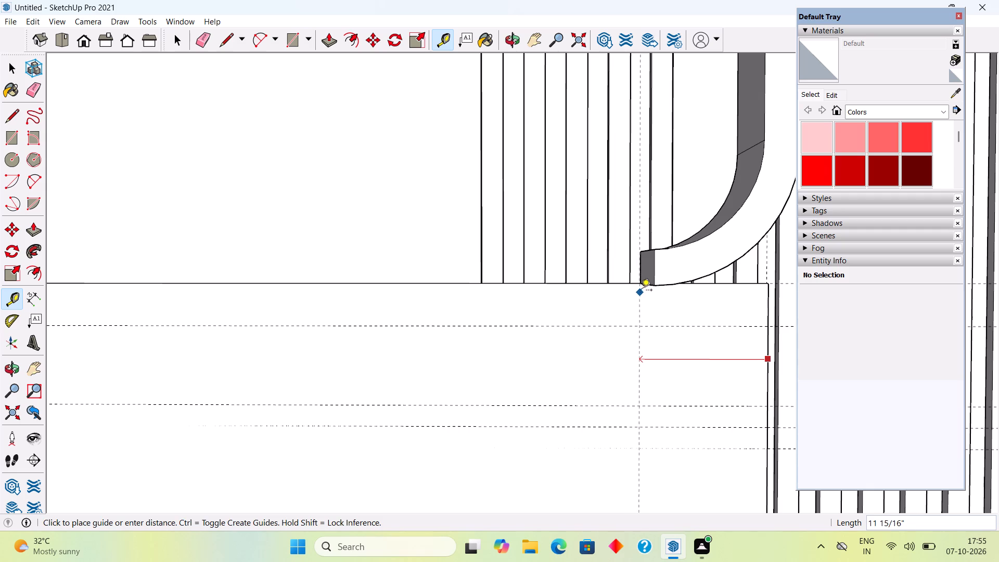
left_click(642, 282)
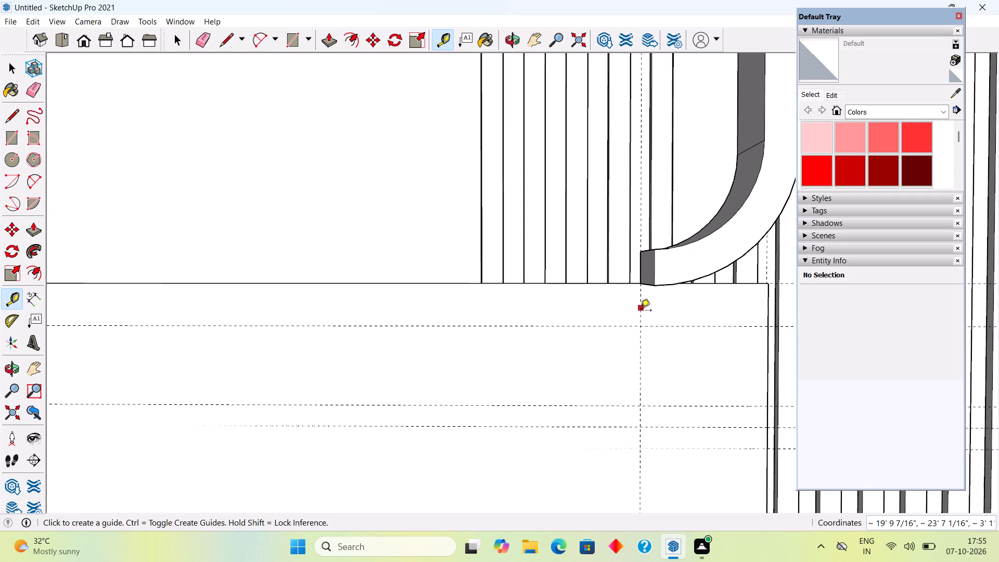
key("space")
scroll(654, 326, "down", 4)
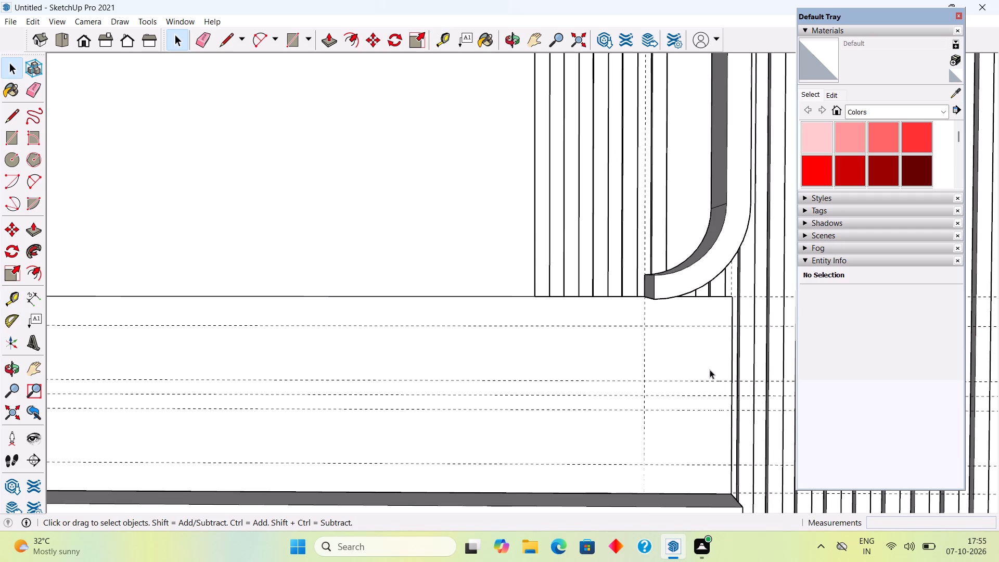
Draw two-point arcs across the panel's upper and lower right corners, from the vertical guide to the 2" guides' crossings on the right edge.
key("a")
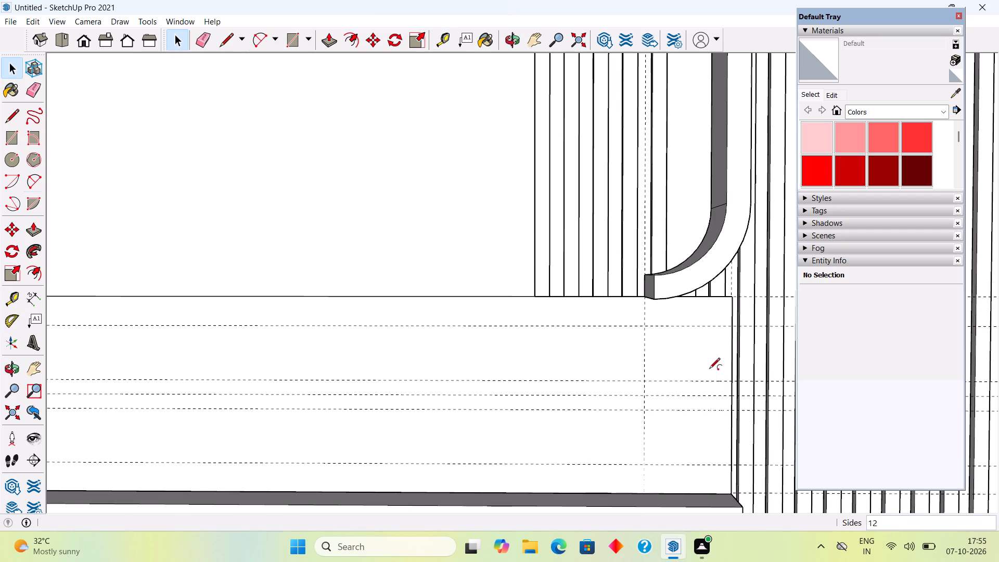
scroll(642, 301, "up", 9)
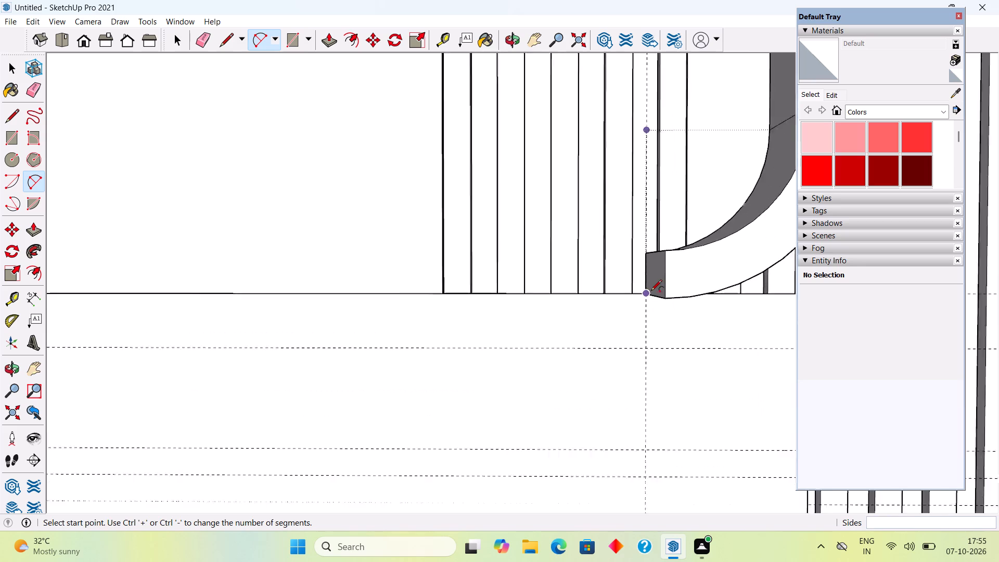
left_click(646, 298)
scroll(694, 333, "down", 13)
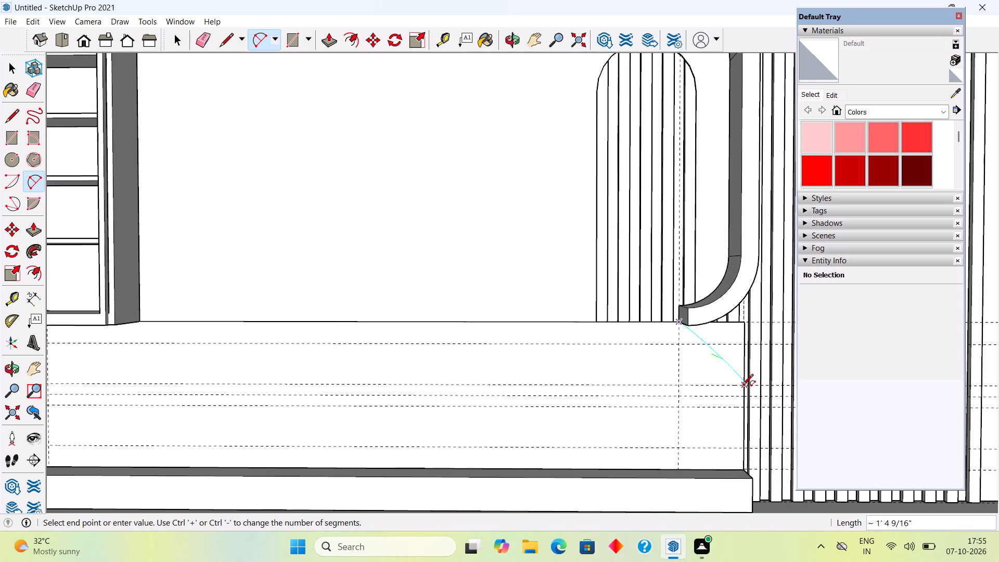
left_click(742, 386)
left_click(738, 353)
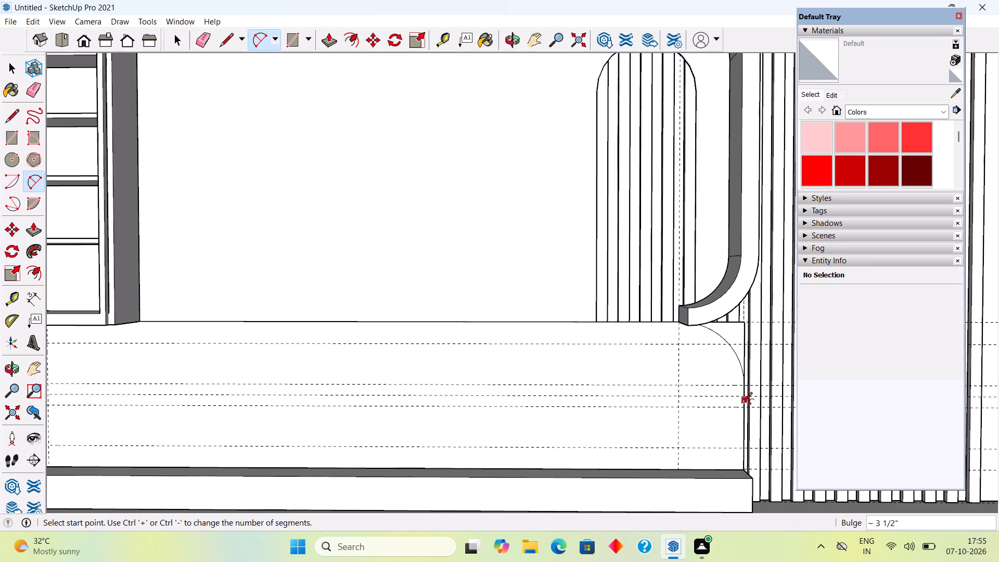
left_click(680, 468)
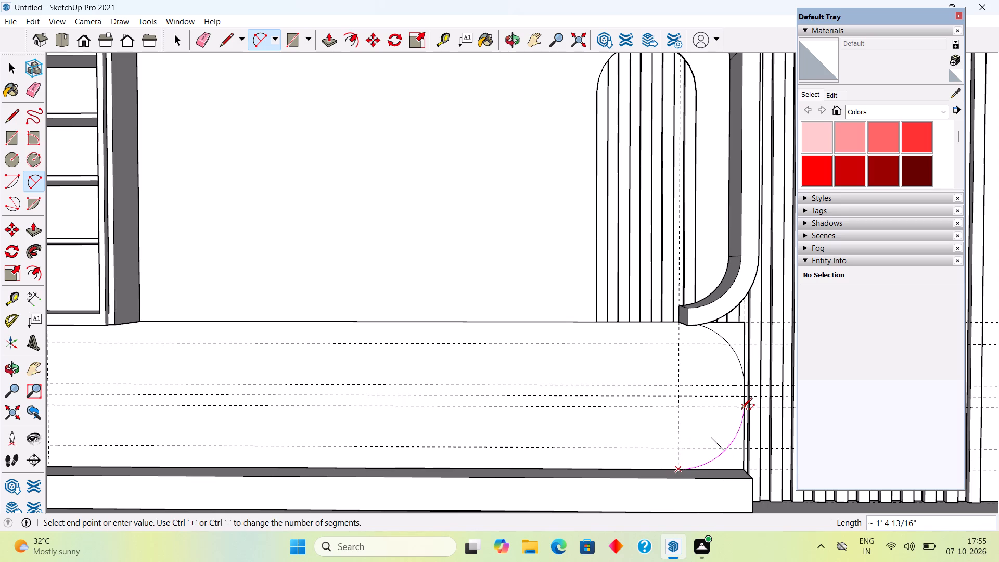
double_click(741, 409)
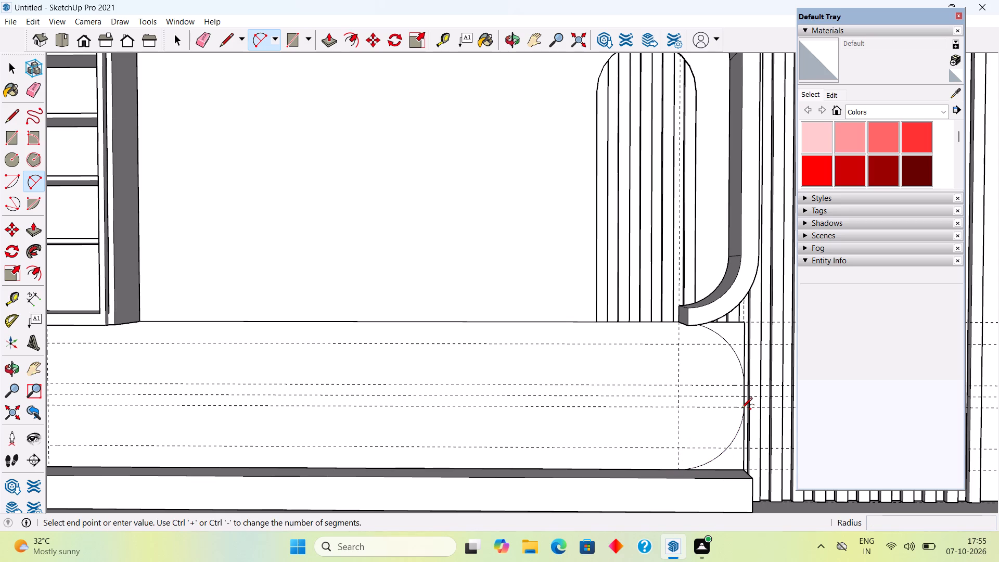
key("space")
Push the two corner faces outside the right arcs back 1/2" through the panel to cut them away.
left_click(736, 343)
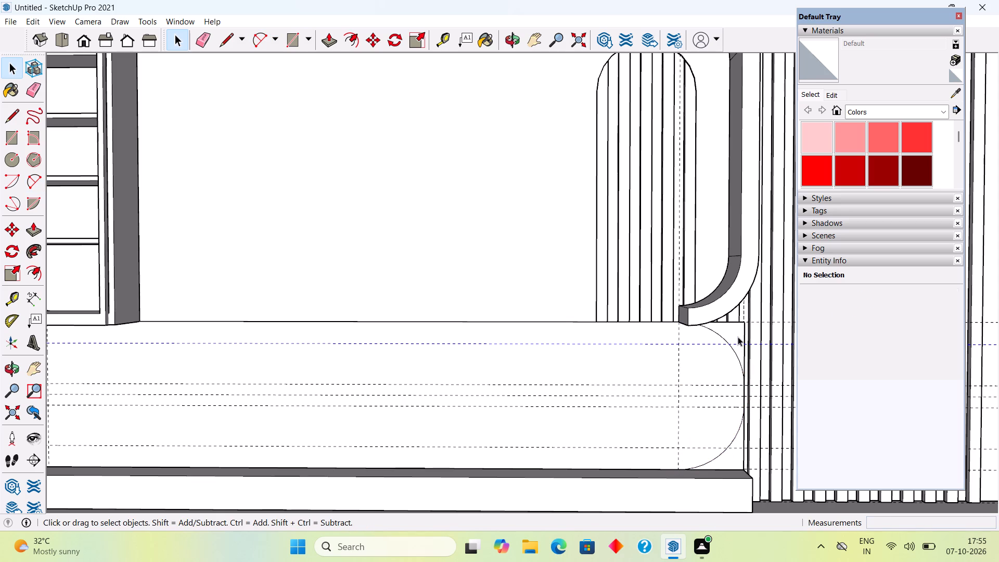
left_click(738, 336)
key("p")
left_click(738, 336)
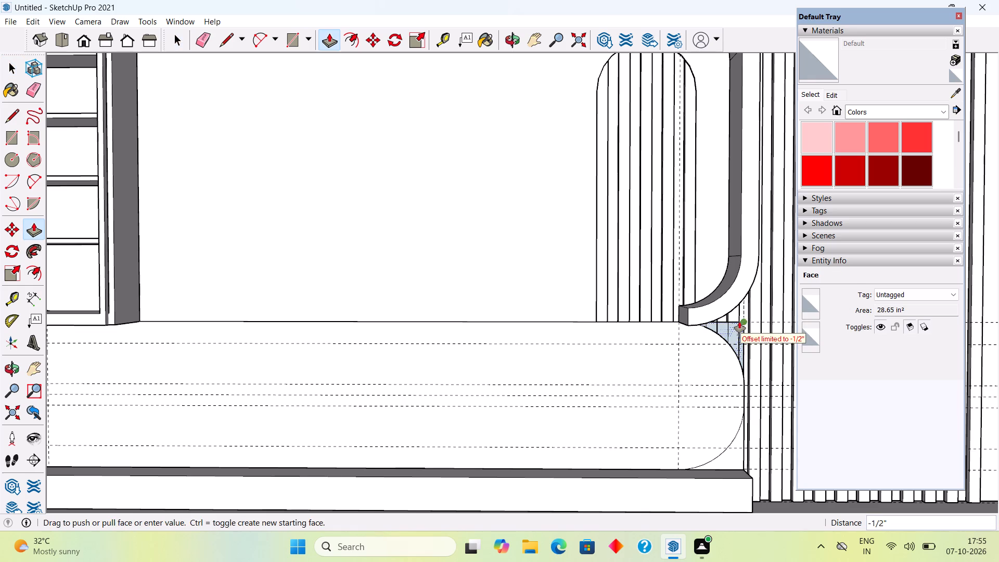
left_click(740, 321)
left_click(735, 452)
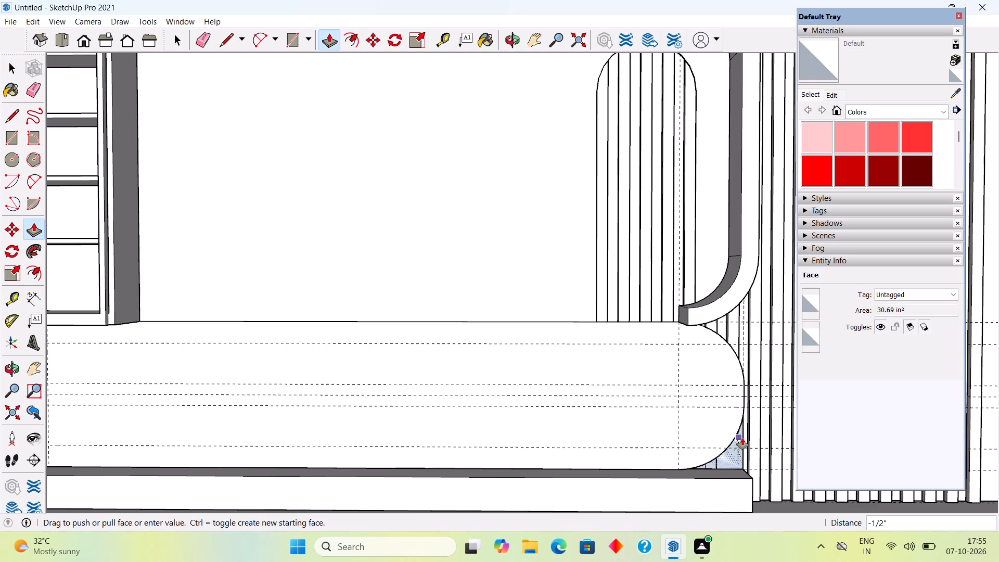
left_click(742, 438)
key("space")
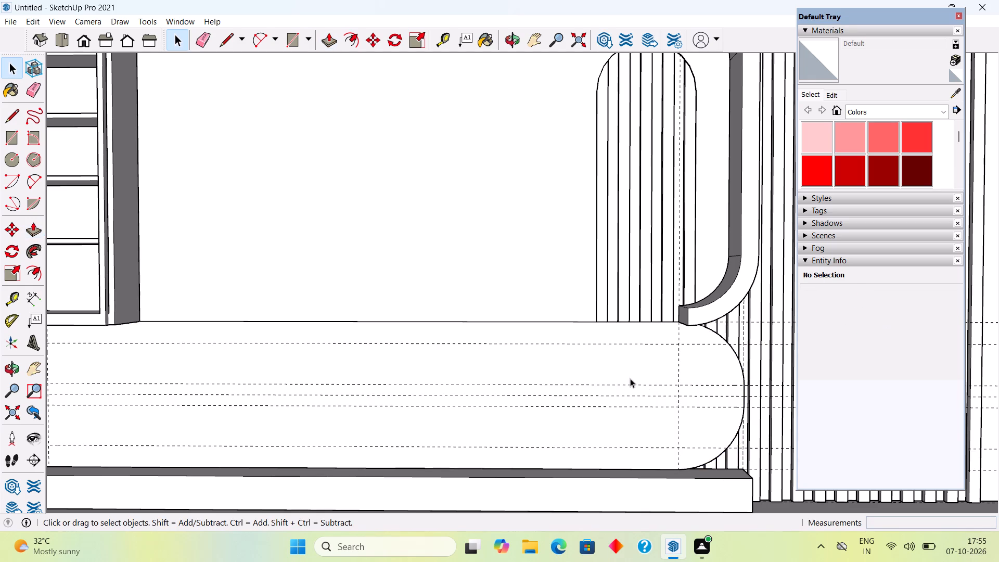
Make the entire rounded back panel a group and open it for editing.
scroll(625, 378, "down", 4)
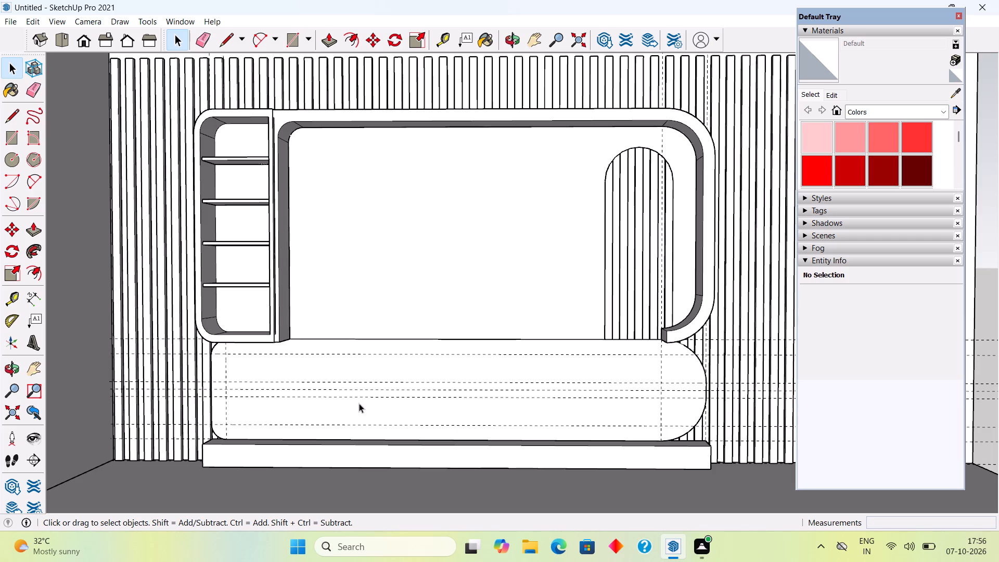
left_click(337, 373)
triple_click(337, 373)
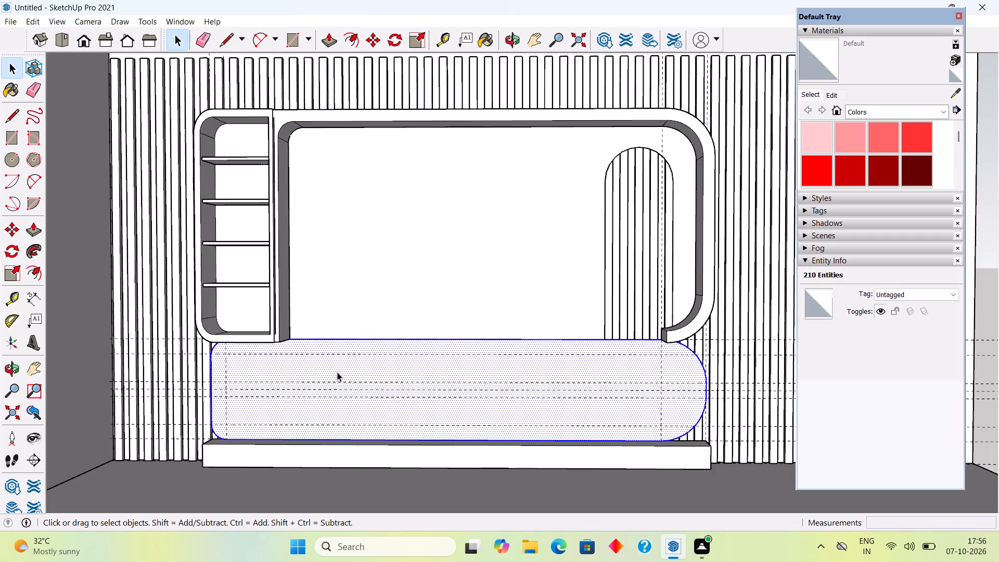
right_click(337, 372)
left_click(396, 242)
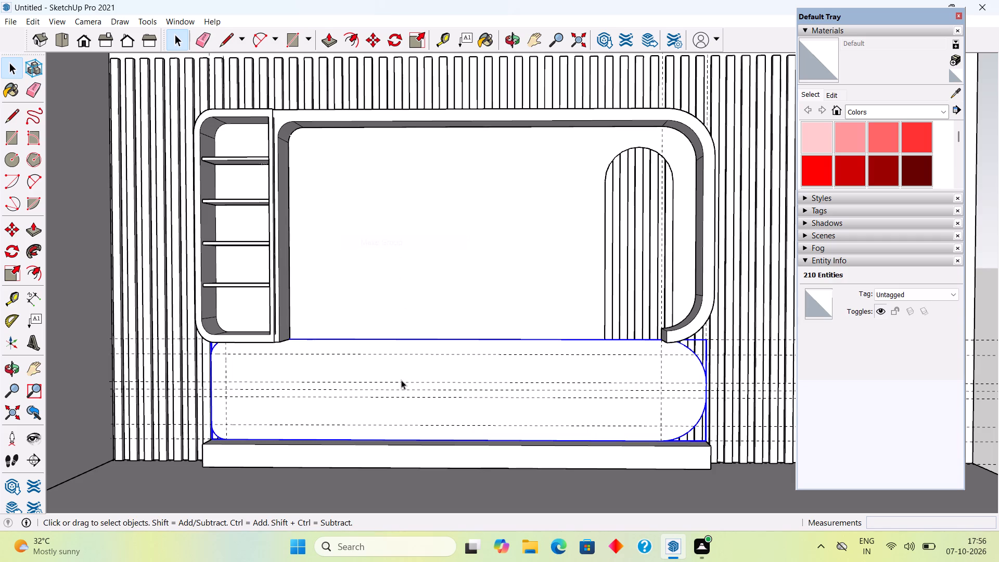
triple_click(401, 380)
left_click(401, 380)
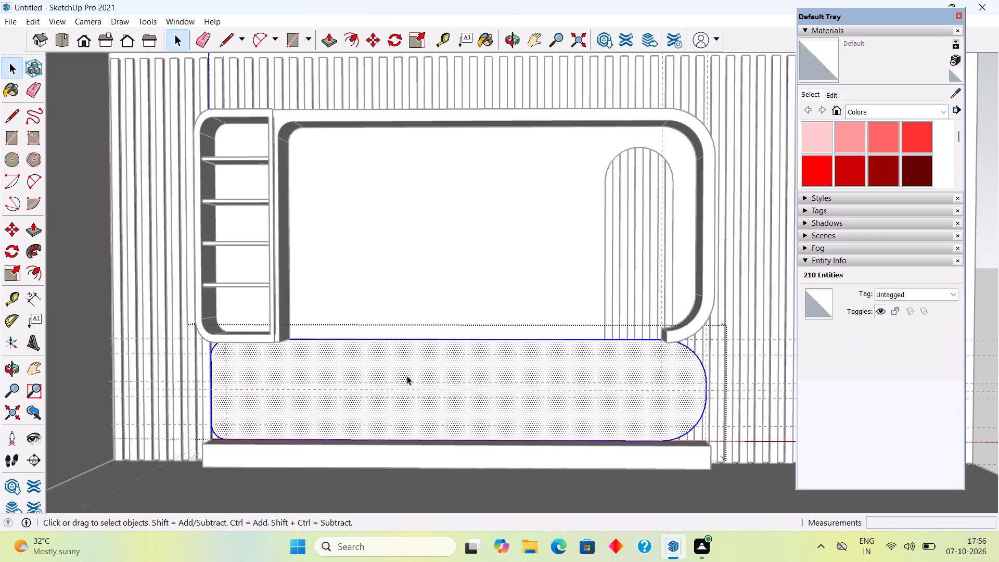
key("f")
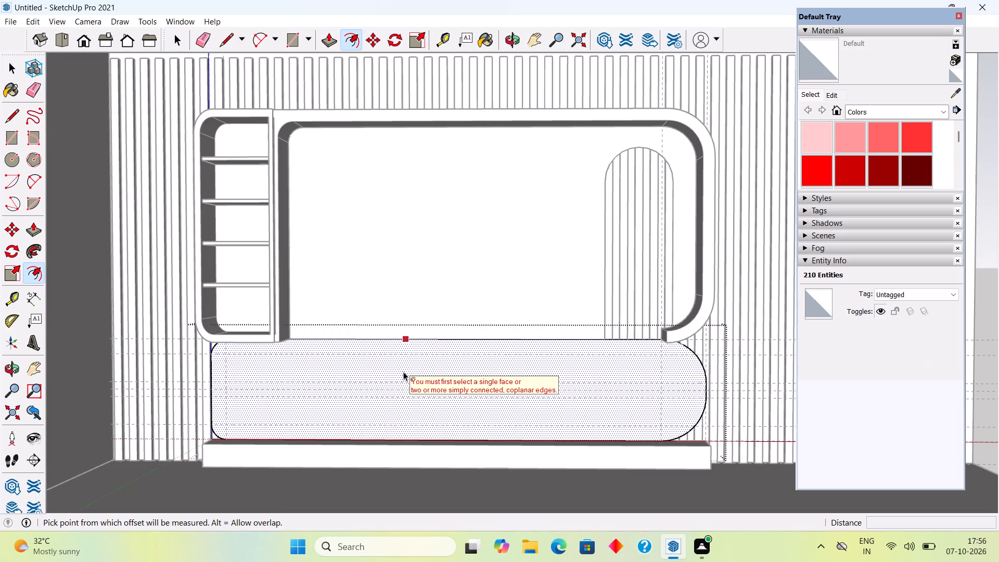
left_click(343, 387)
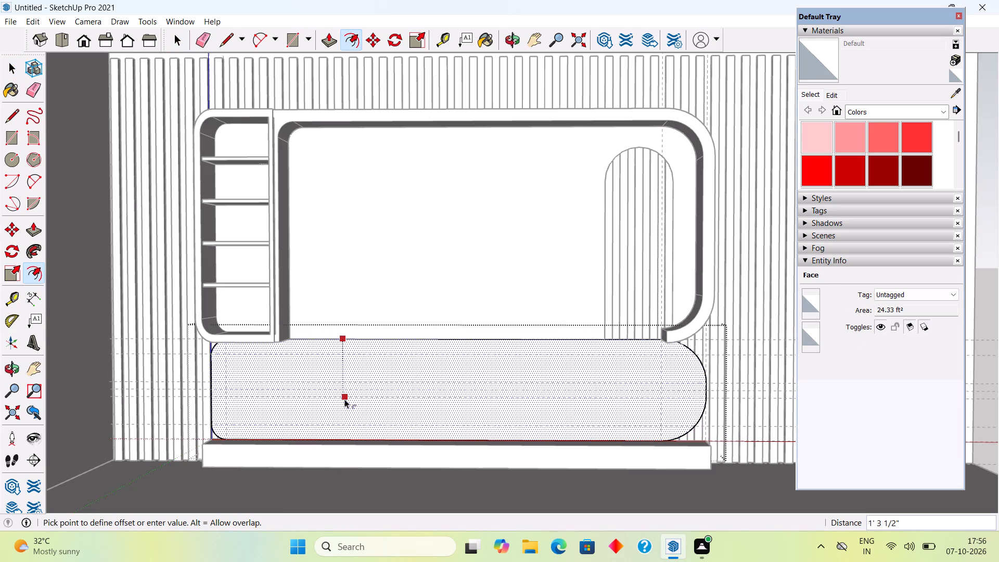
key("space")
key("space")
Offset the outline of the panel's front face 2" inward.
left_click(318, 381)
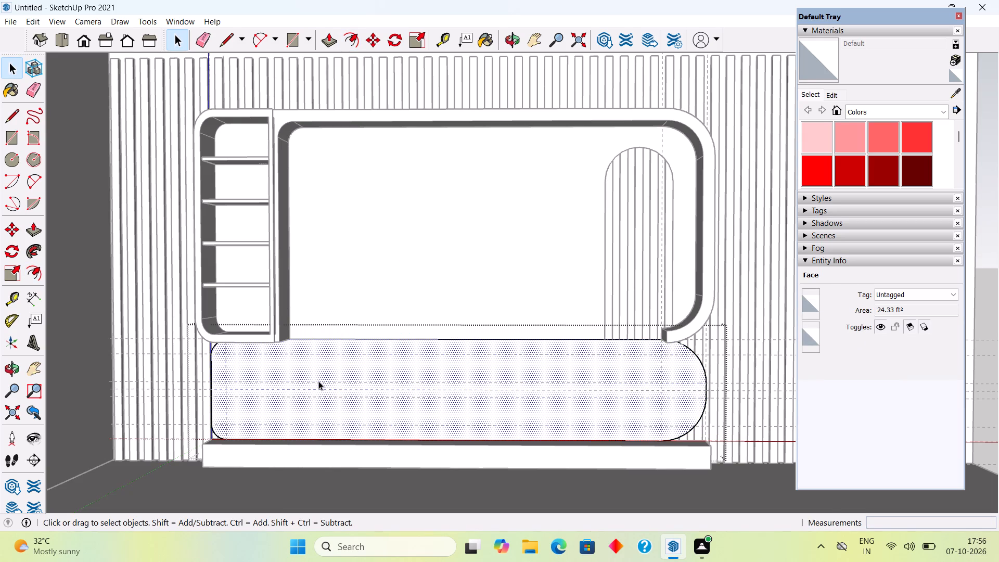
scroll(201, 405, "up", 7)
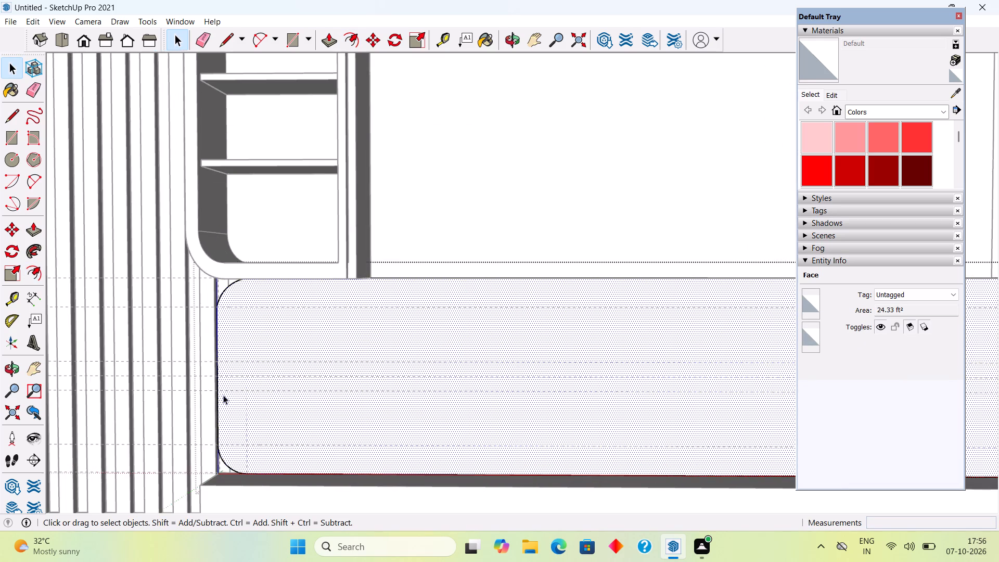
middle_click_drag(238, 397, 378, 400)
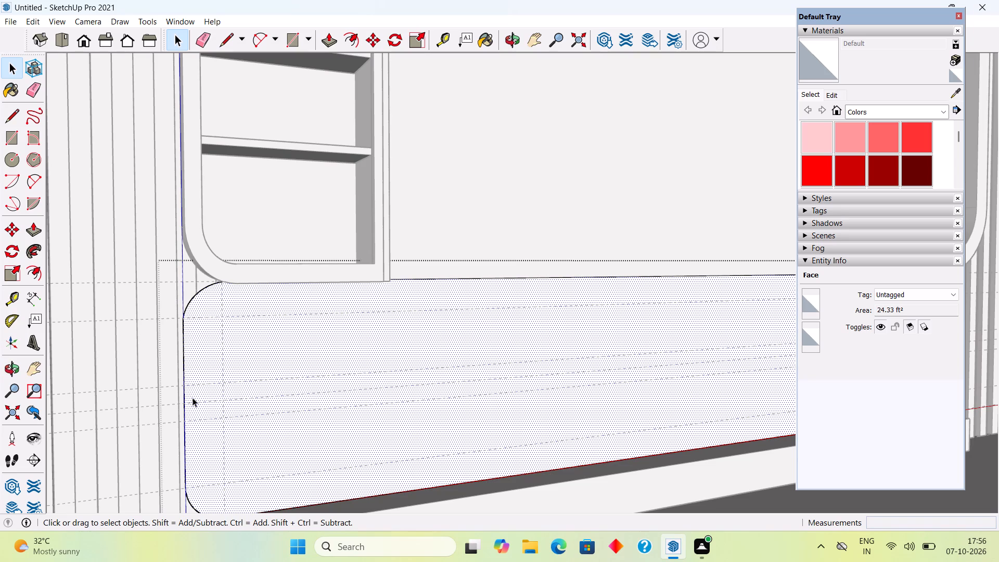
key("r")
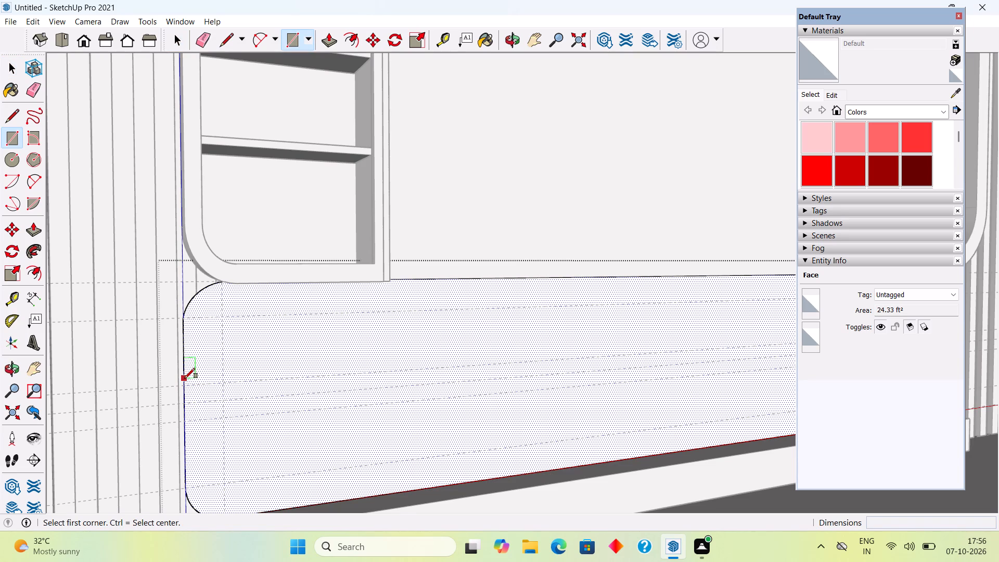
key("f")
left_click(182, 363)
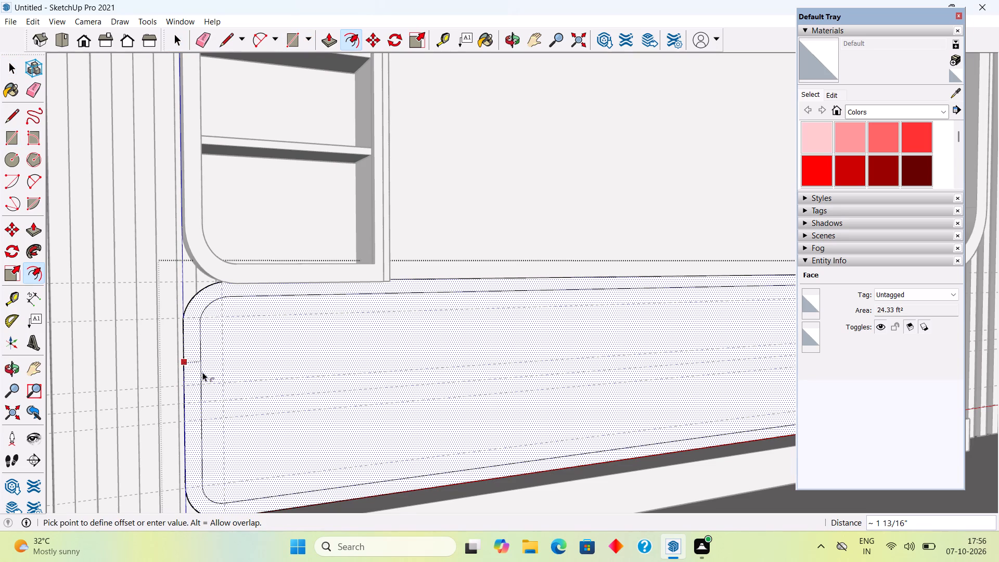
type("2\"")
key("Return")
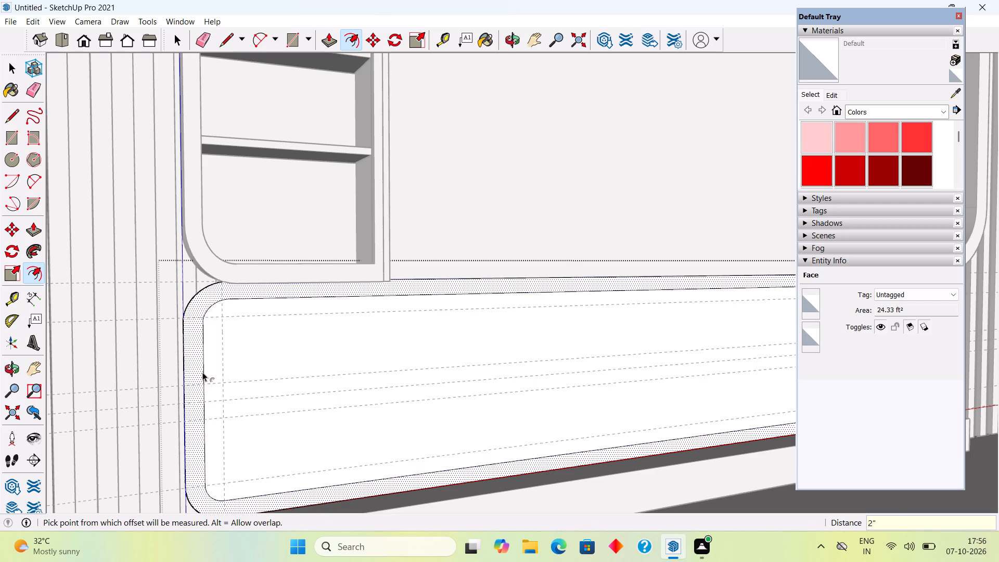
key("space")
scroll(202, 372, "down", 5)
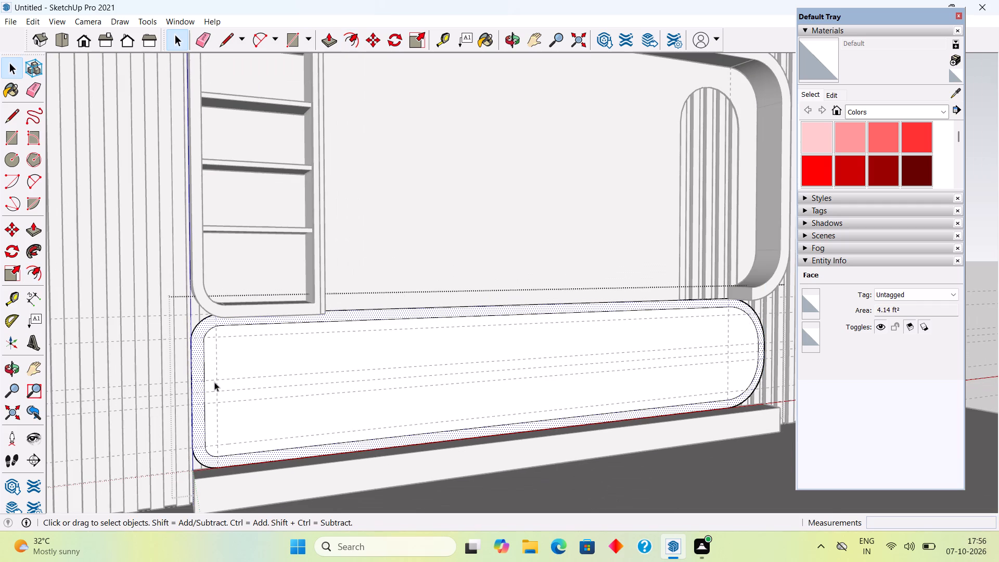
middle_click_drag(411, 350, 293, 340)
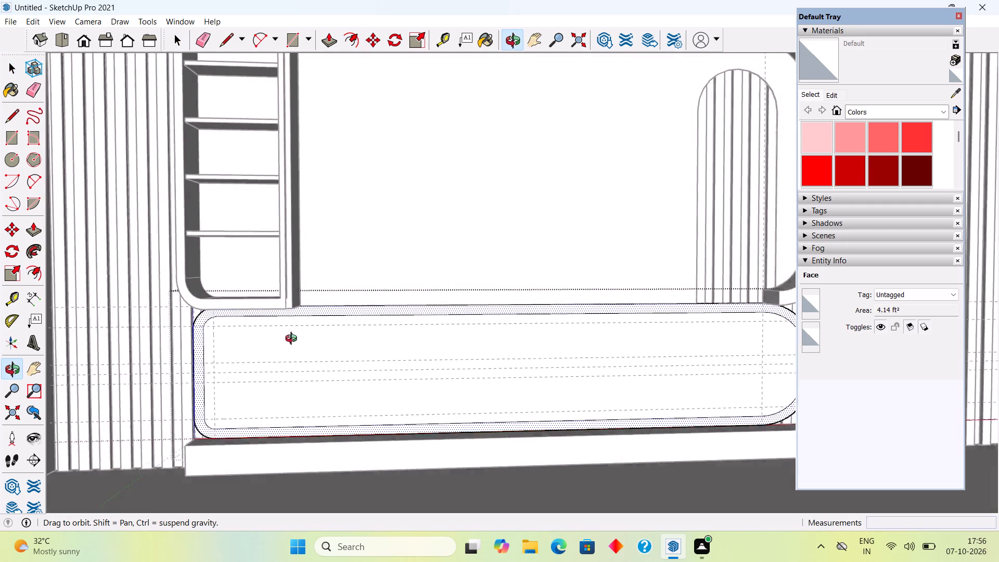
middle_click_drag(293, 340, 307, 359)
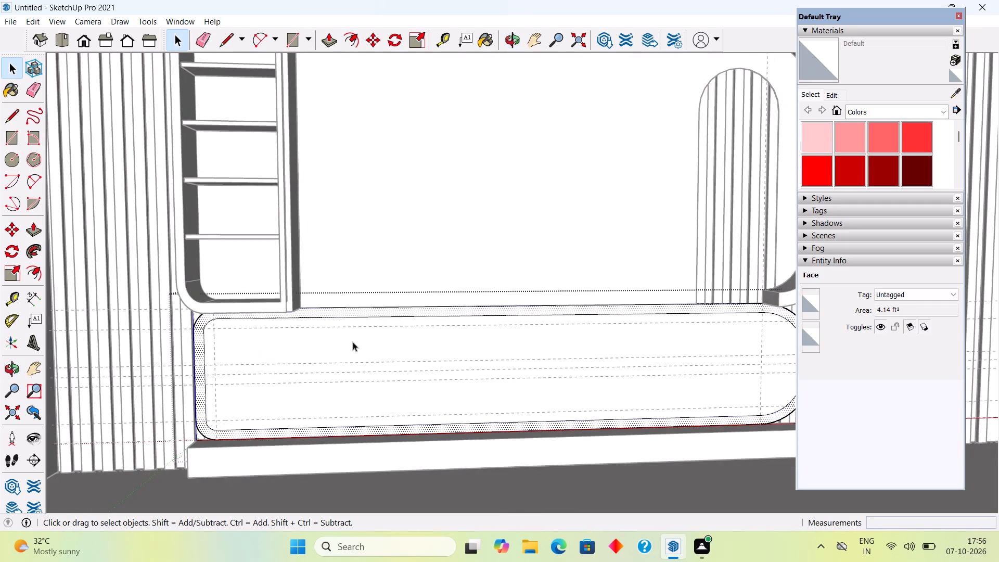
Pull the 2" border face of the rounded back panel forward about 7 13/16", to line up with the frame above.
left_click(372, 313)
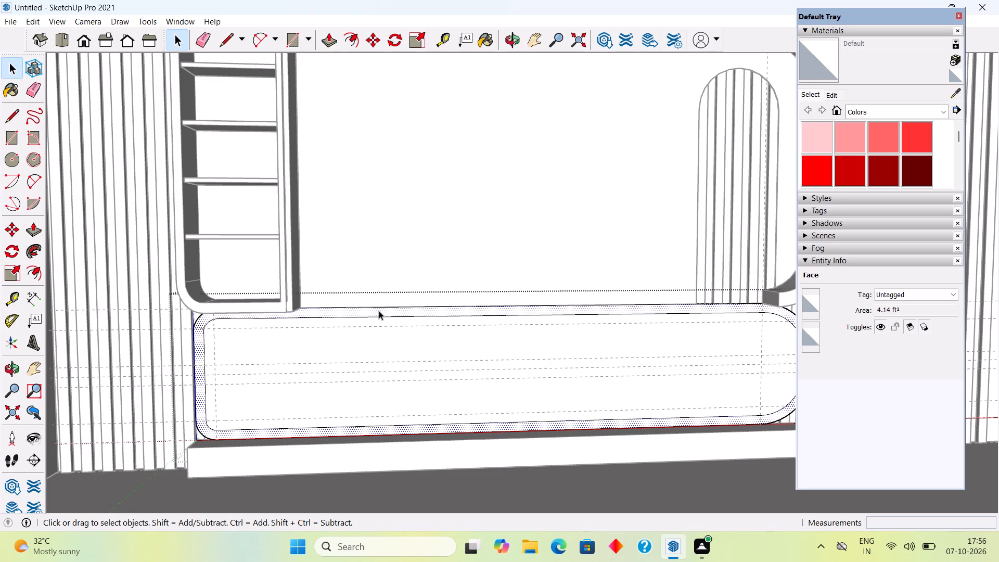
key("p")
left_click(379, 311)
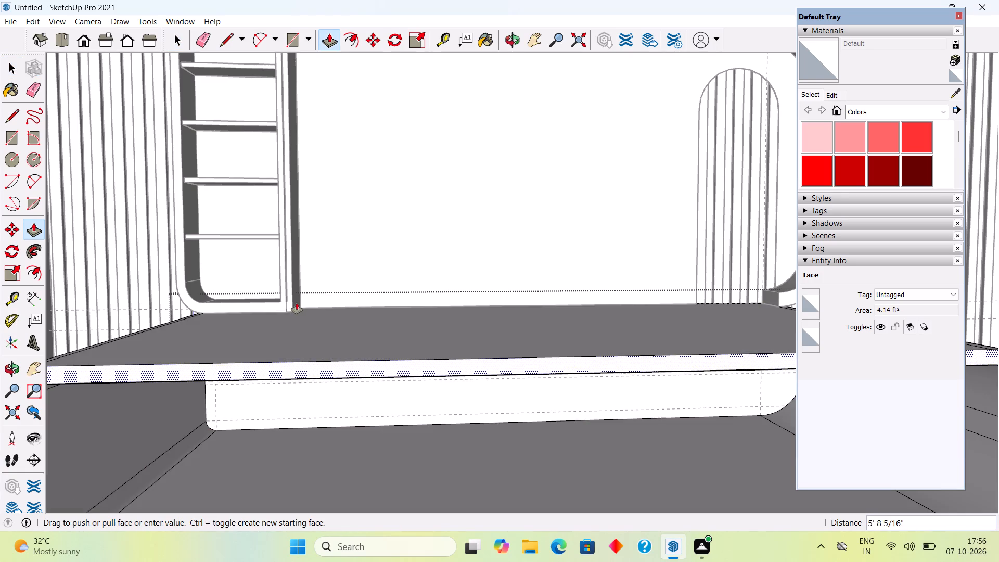
left_click(290, 296)
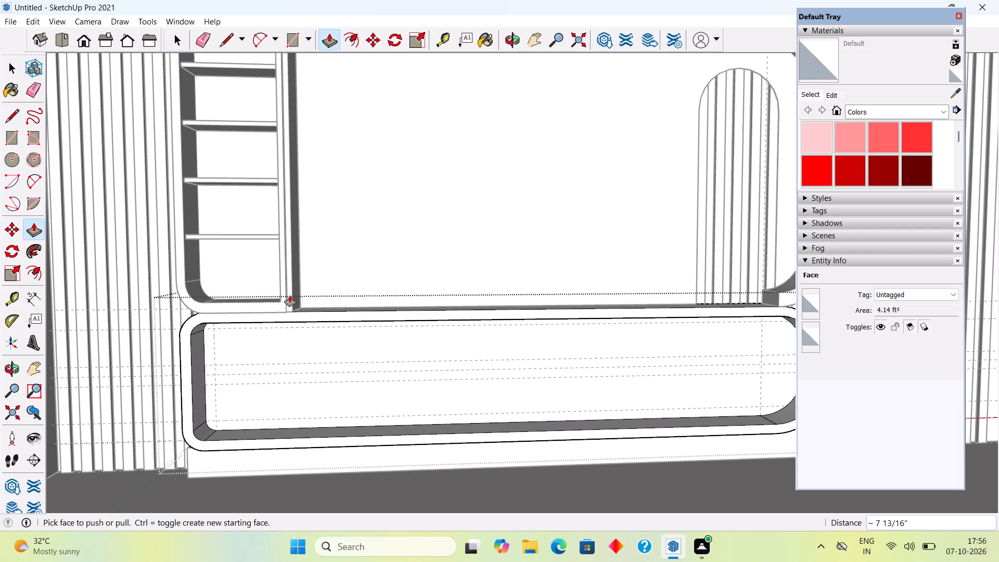
Make all the connected geometry of the bordered lower box a group and close the group being edited.
key("space")
triple_click(301, 313)
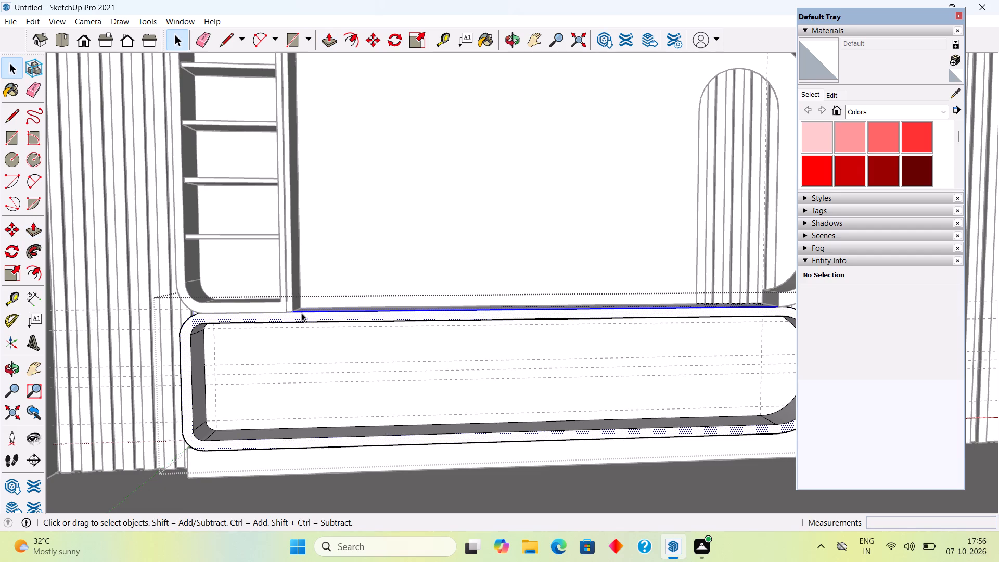
right_click(301, 313)
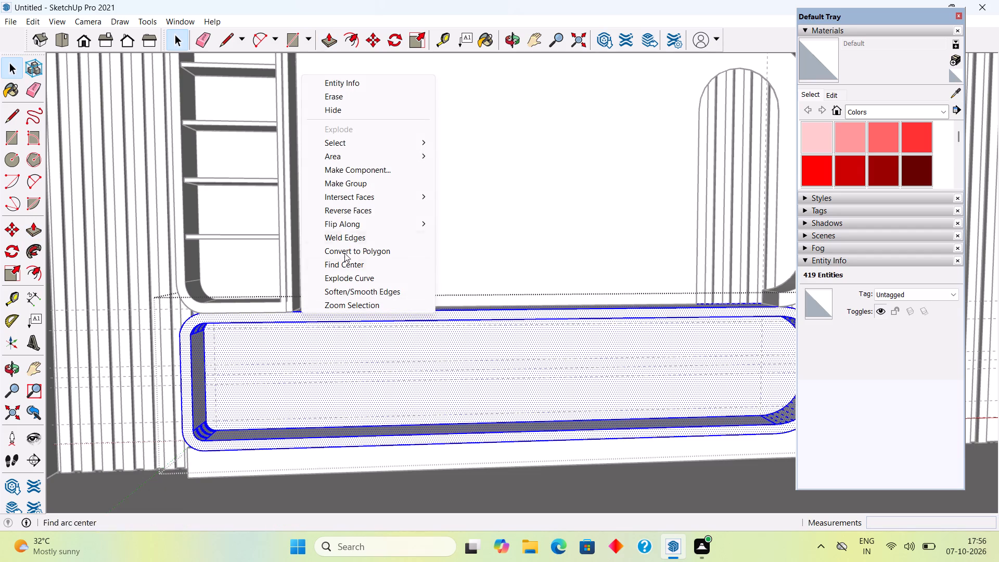
left_click(350, 186)
scroll(372, 246, "down", 3)
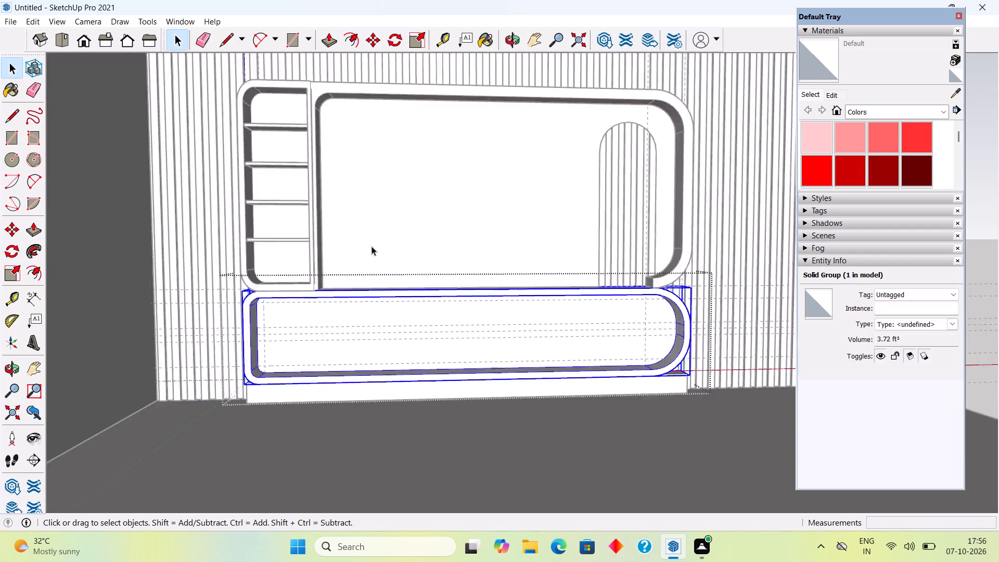
scroll(372, 246, "down", 8)
left_click(385, 78)
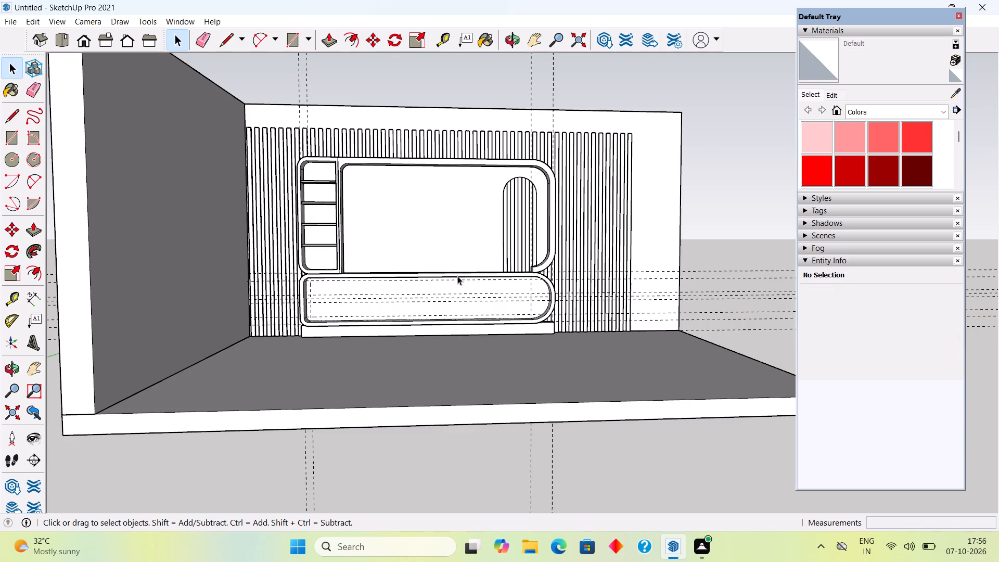
Within the large upper frame's group, extend the lower curve's open end about 8' 3 3/16" to the shelf unit, and close the group.
scroll(457, 276, "up", 5)
scroll(570, 274, "up", 3)
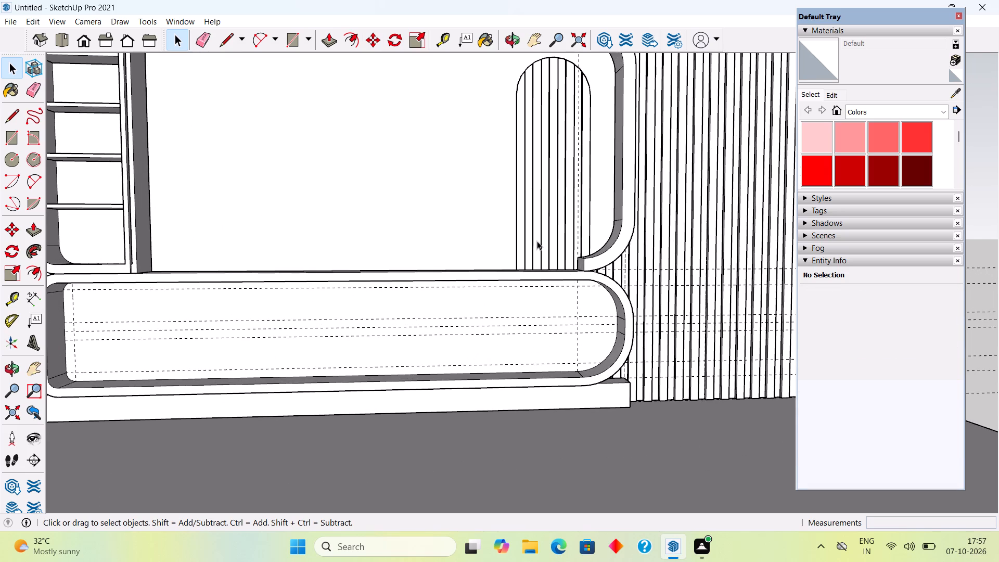
middle_click_drag(544, 254, 571, 373)
scroll(570, 261, "up", 3)
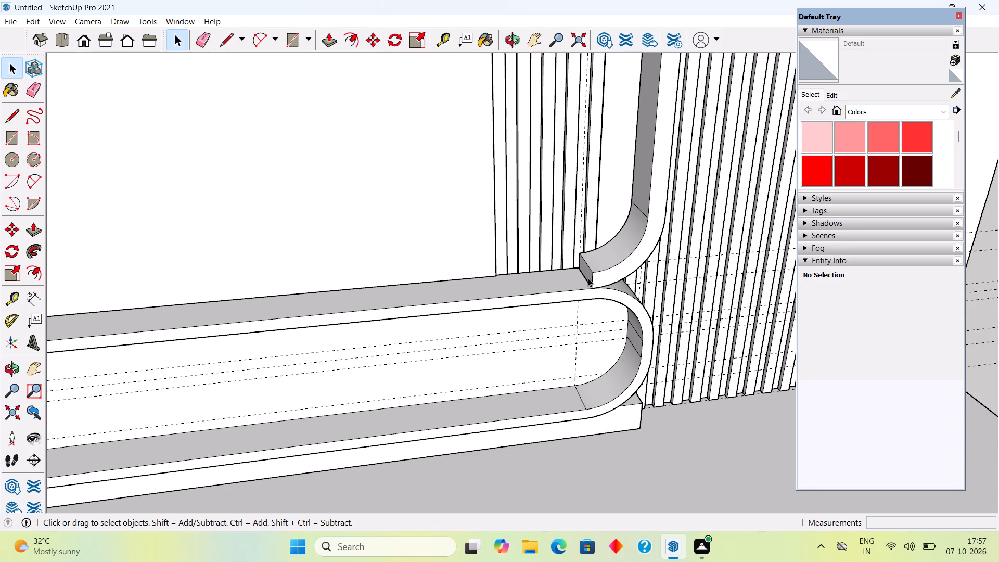
triple_click(586, 275)
triple_click(586, 275)
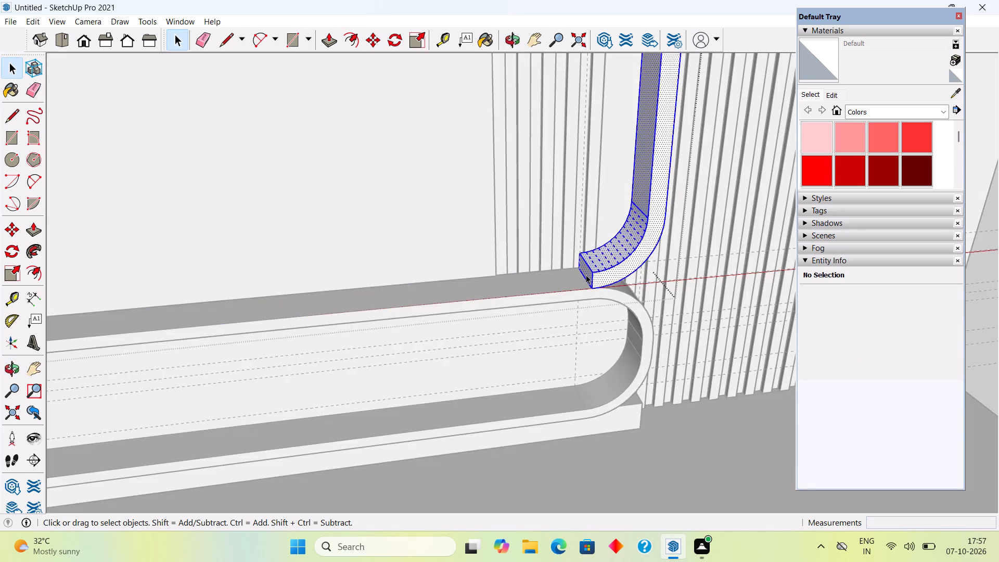
left_click(586, 275)
scroll(586, 274, "up", 6)
triple_click(586, 270)
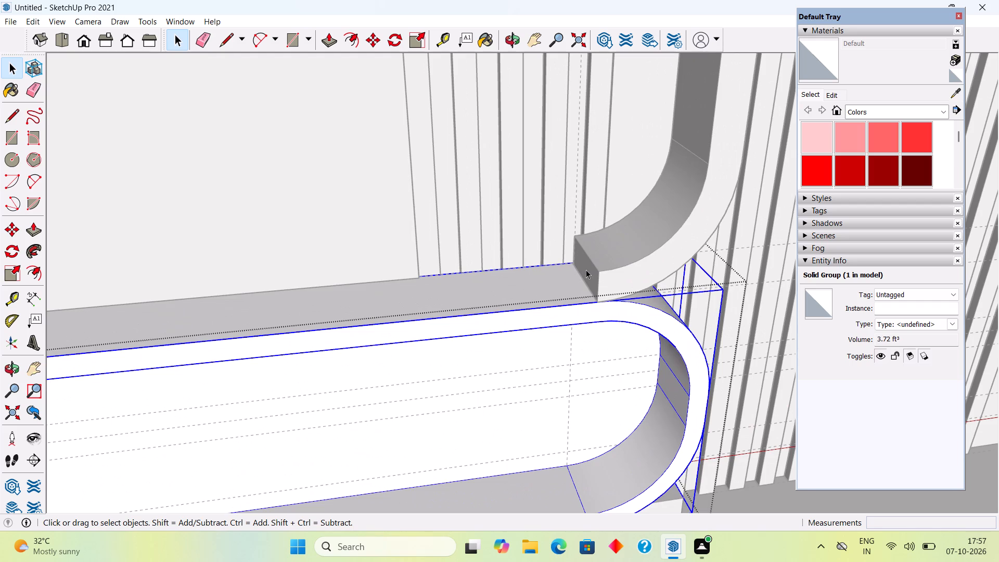
double_click(586, 270)
left_click(586, 270)
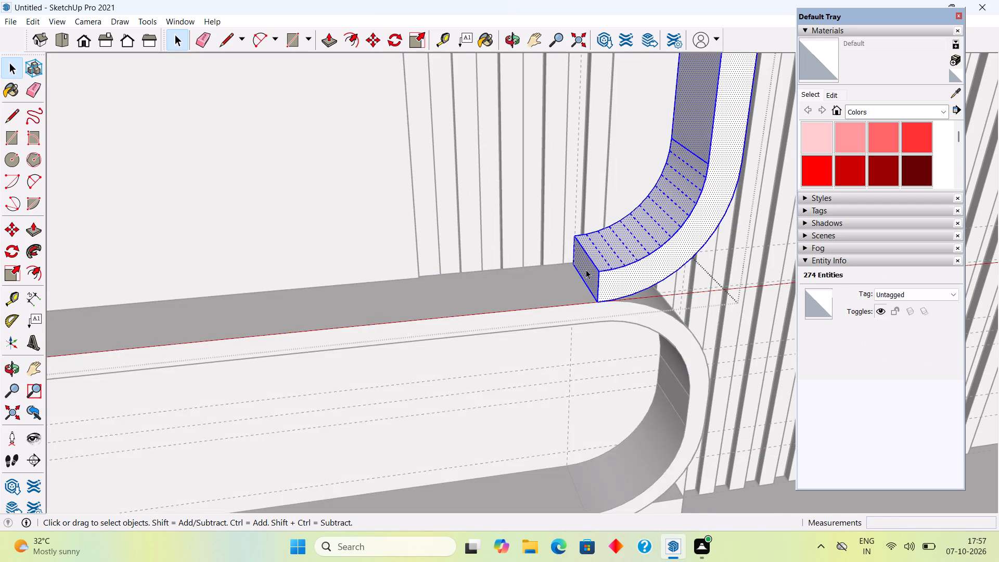
scroll(586, 270, "up", 5)
left_click(588, 265)
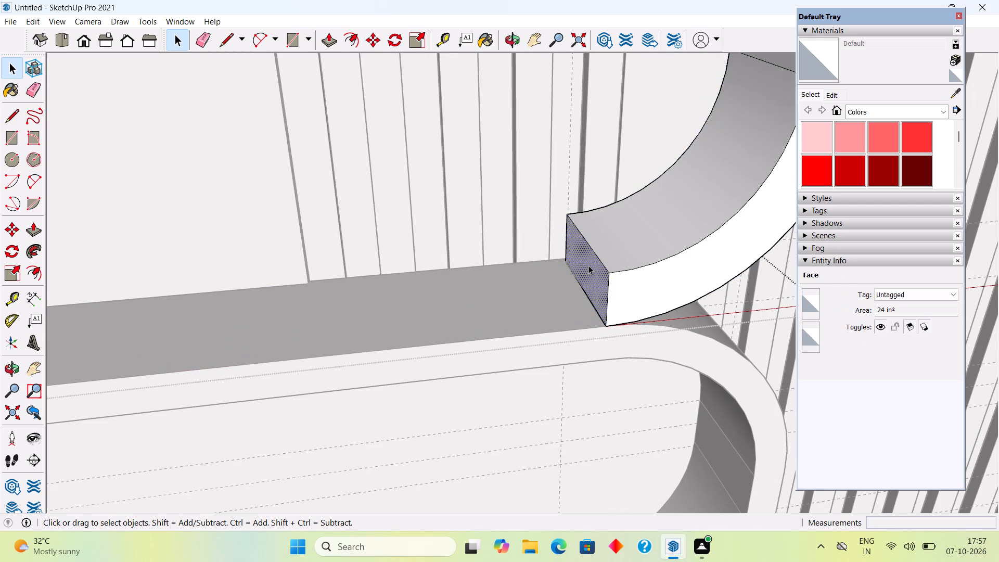
key("p")
left_click(588, 265)
scroll(477, 276, "down", 20)
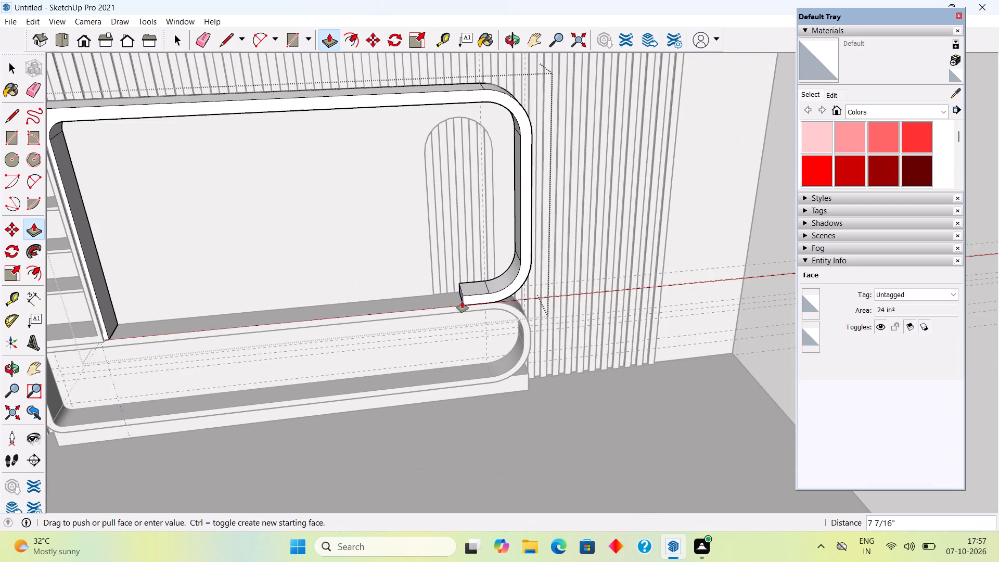
scroll(440, 313, "down", 1)
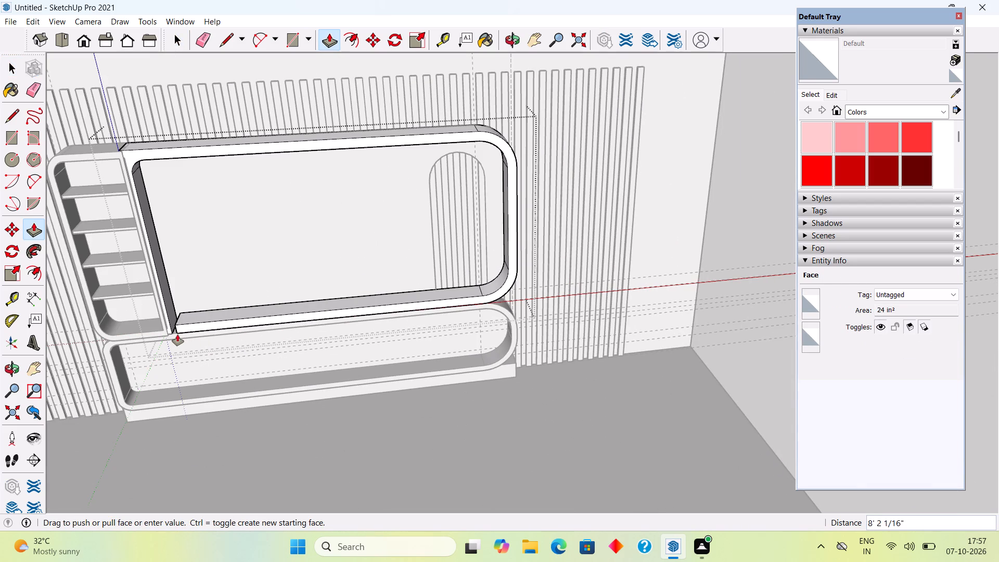
left_click(176, 335)
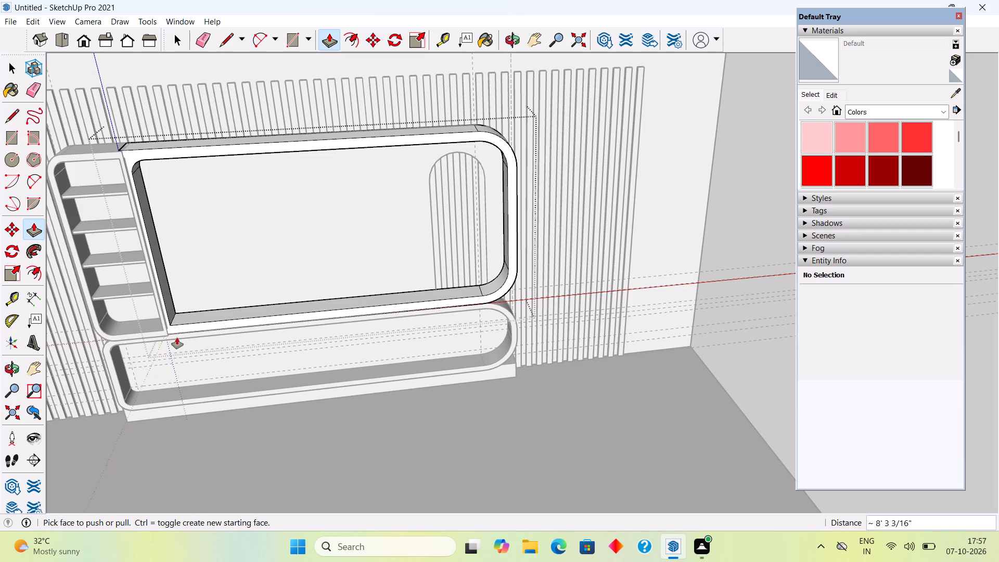
key("space")
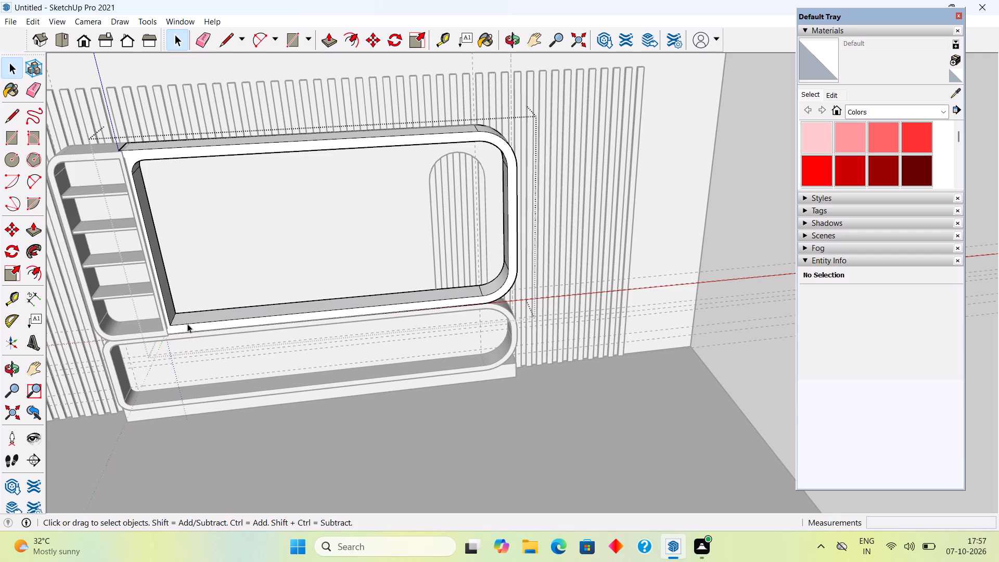
middle_click_drag(191, 314, 336, 227)
scroll(336, 226, "down", 3)
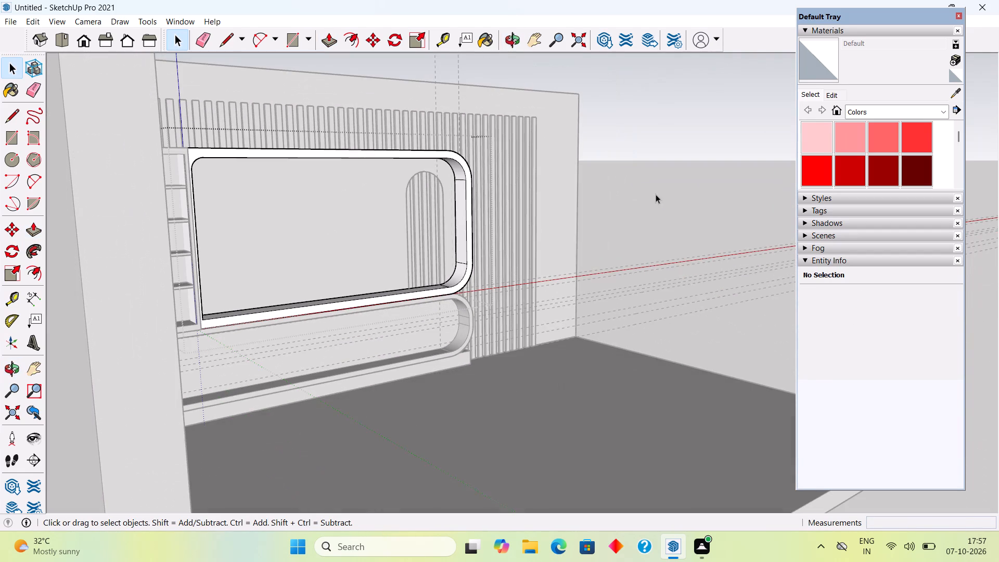
left_click(662, 194)
left_click(650, 184)
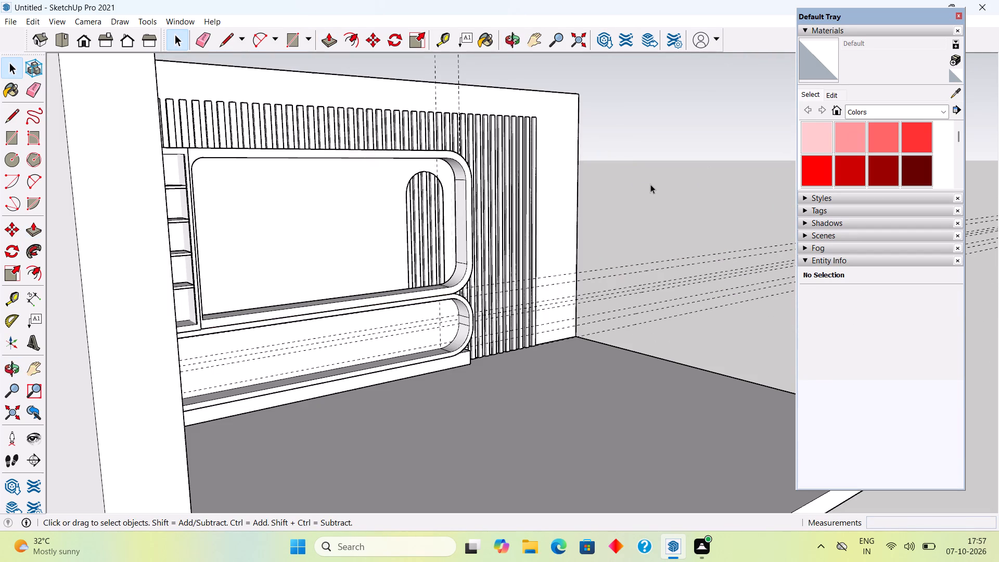
Examine the upper frame's bottom rail and where it meets the shelf unit and the lower box.
middle_click_drag(338, 346, 261, 356)
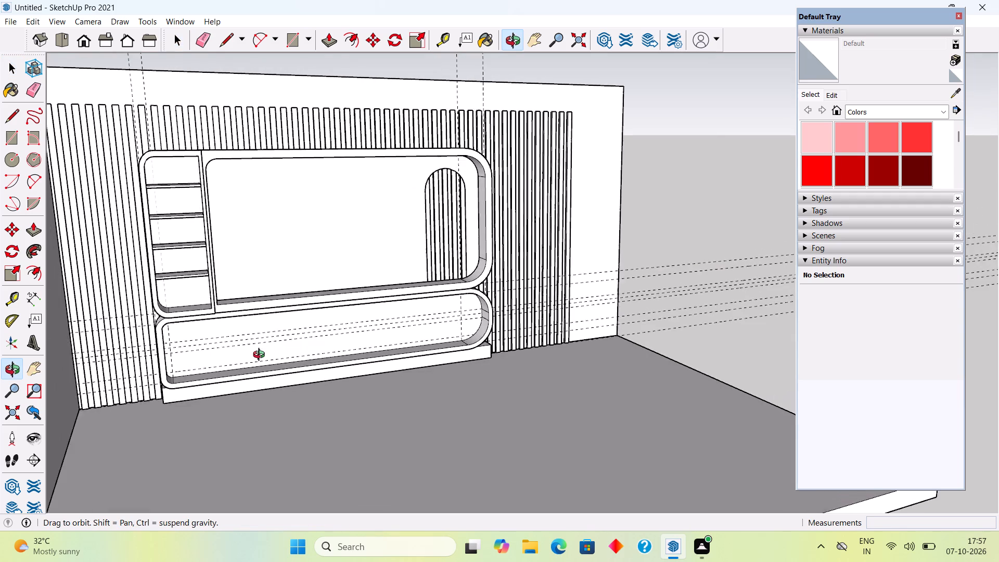
middle_click_drag(261, 356, 245, 323)
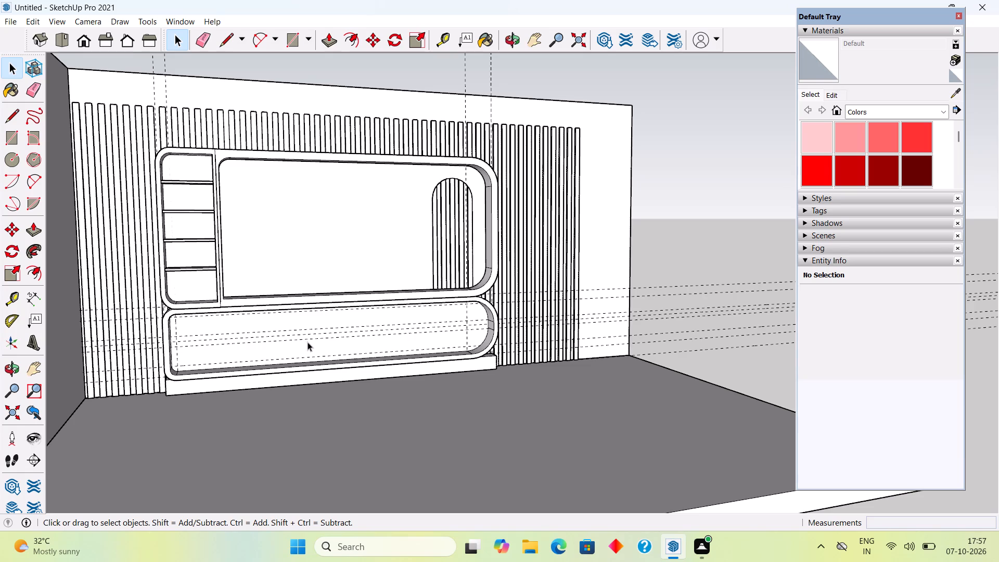
scroll(356, 350, "up", 2)
scroll(406, 318, "up", 4)
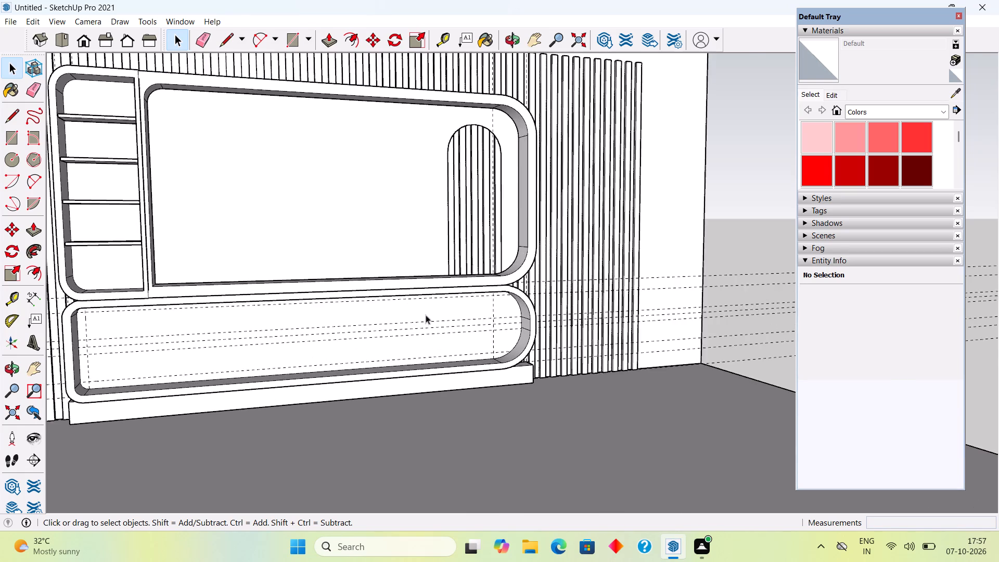
scroll(440, 321, "up", 2)
middle_click_drag(440, 312, 355, 372)
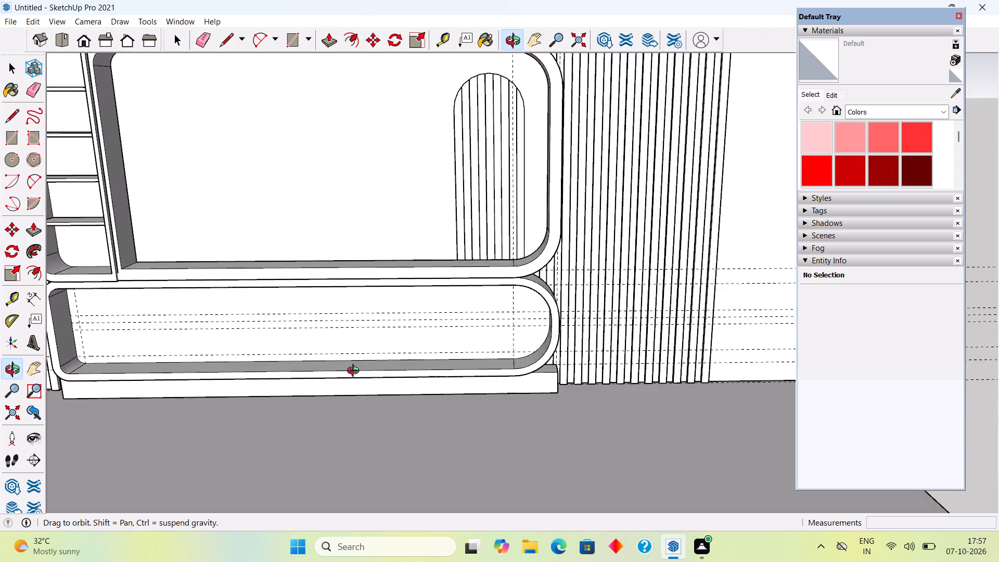
middle_click_drag(355, 372, 348, 471)
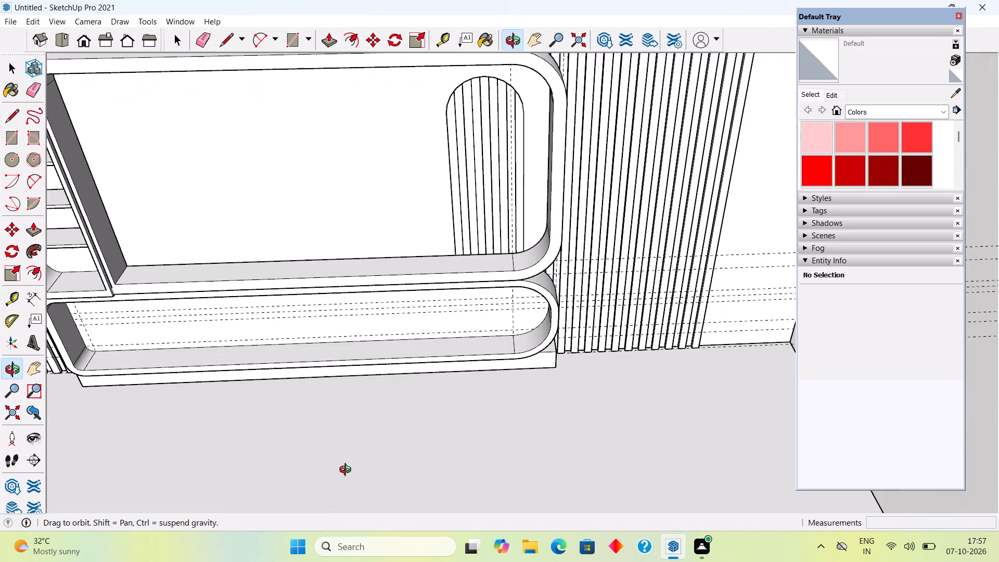
middle_click_drag(348, 471, 365, 457)
scroll(104, 290, "up", 3)
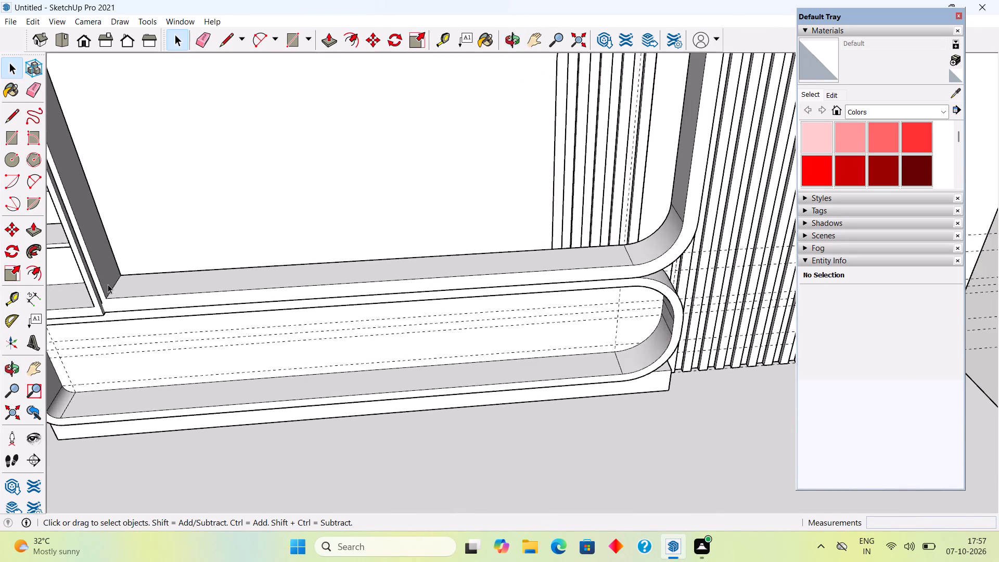
scroll(116, 321, "up", 5)
middle_click_drag(113, 304, 188, 222)
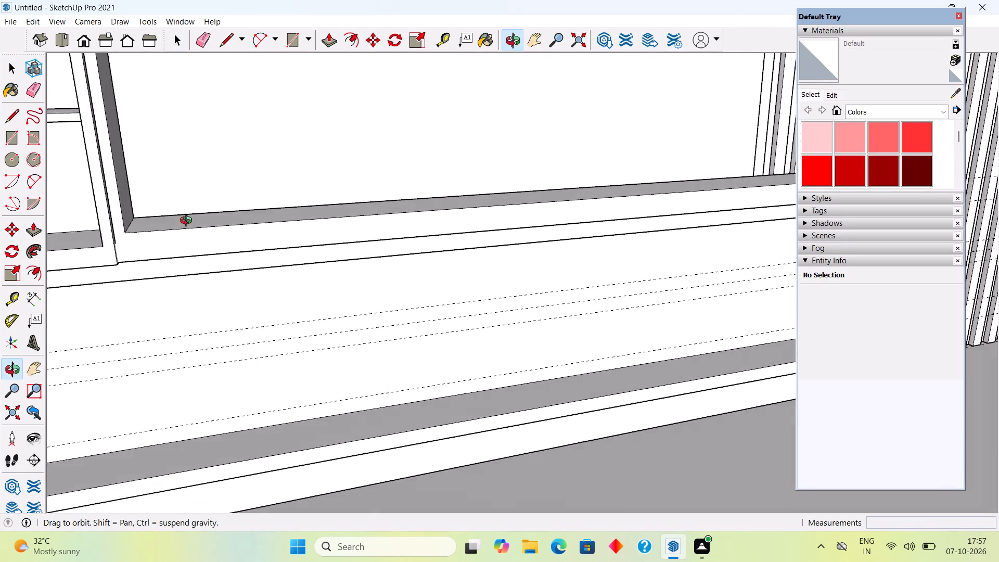
middle_click_drag(188, 222, 170, 221)
scroll(108, 254, "down", 12)
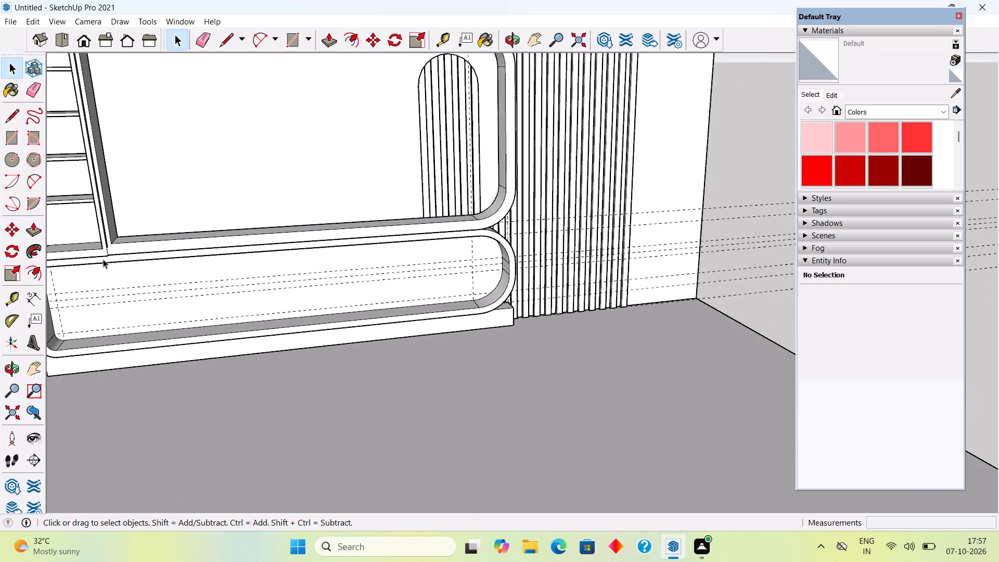
scroll(103, 259, "down", 5)
Open the lower box's group and pull its front border face forward another 1'.
middle_click_drag(133, 261, 387, 285, "shift")
scroll(339, 347, "up", 3)
middle_click_drag(338, 320, 271, 209)
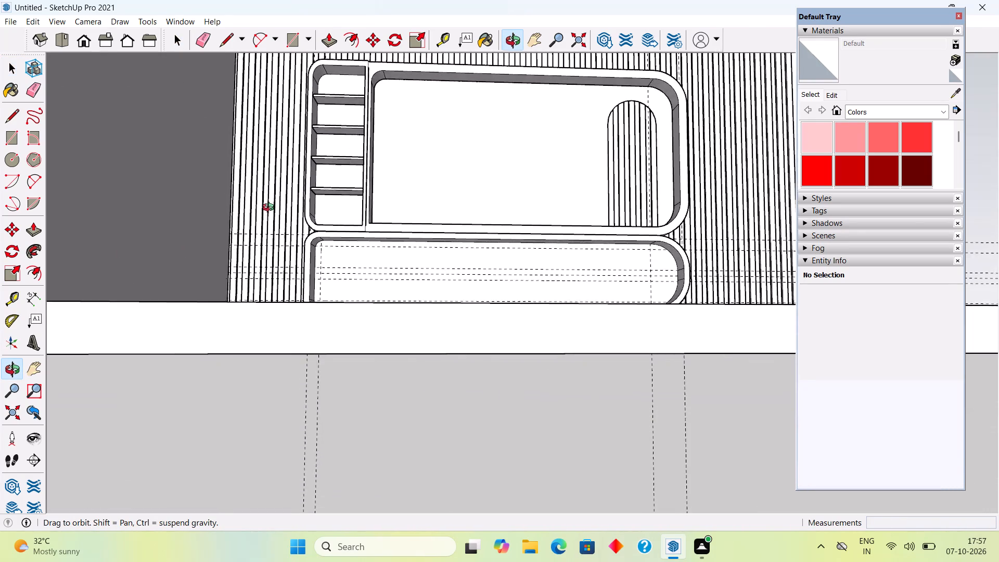
middle_click_drag(271, 209, 277, 269)
scroll(374, 265, "up", 4)
scroll(409, 235, "up", 1)
middle_click_drag(411, 227, 402, 303)
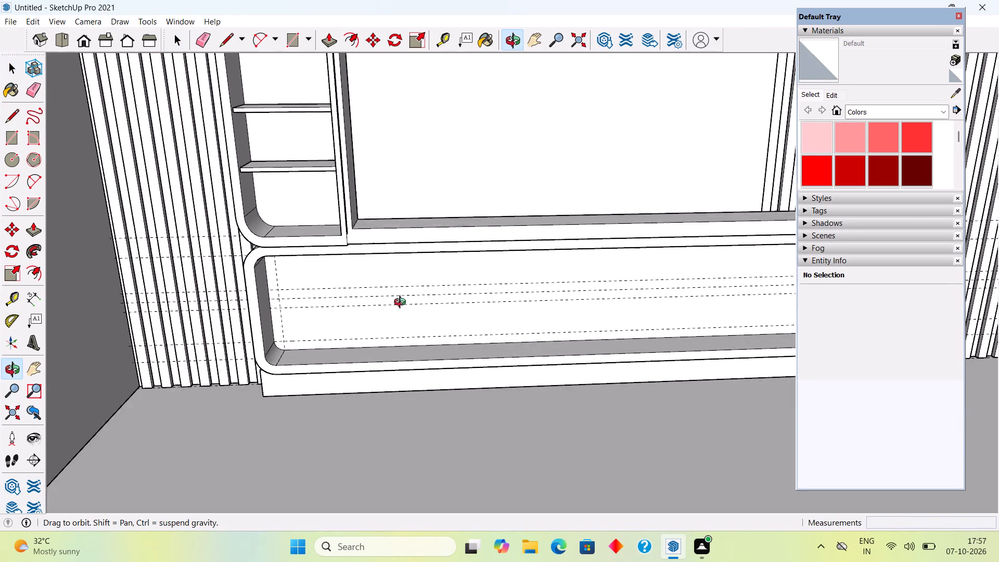
middle_click_drag(402, 303, 389, 374)
scroll(340, 258, "up", 2)
left_click(360, 274)
triple_click(360, 274)
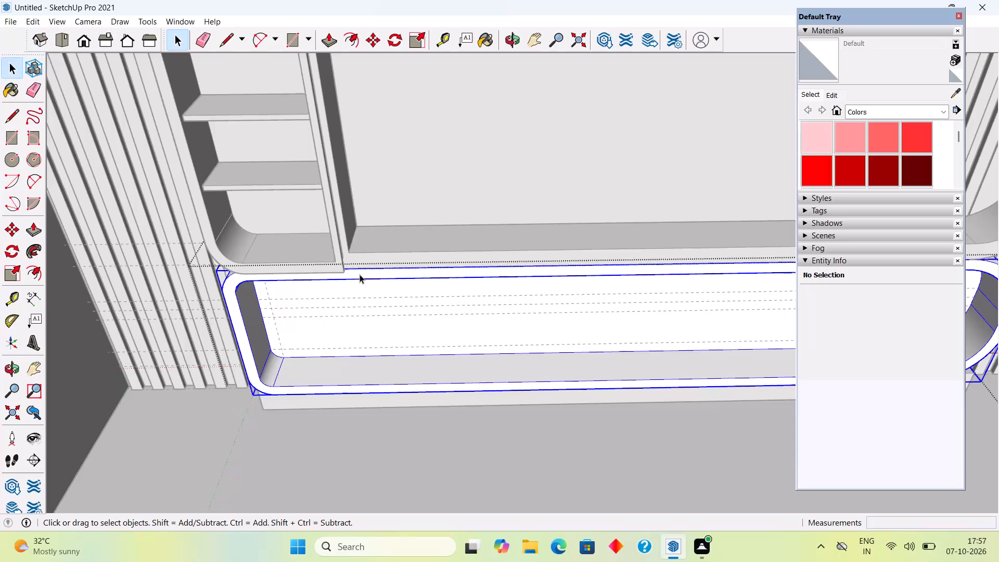
left_click(360, 274)
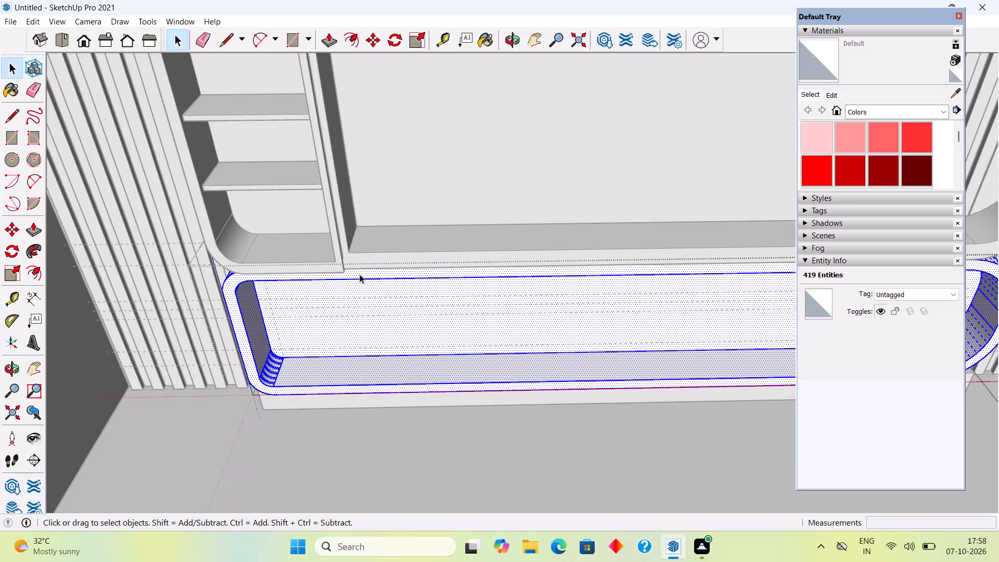
left_click(360, 275)
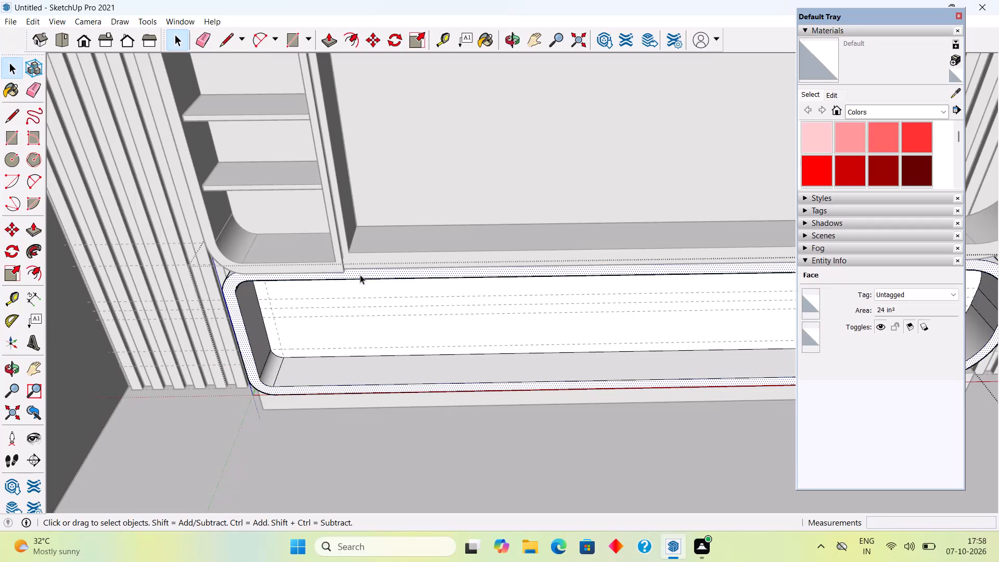
key("p")
left_click(360, 275)
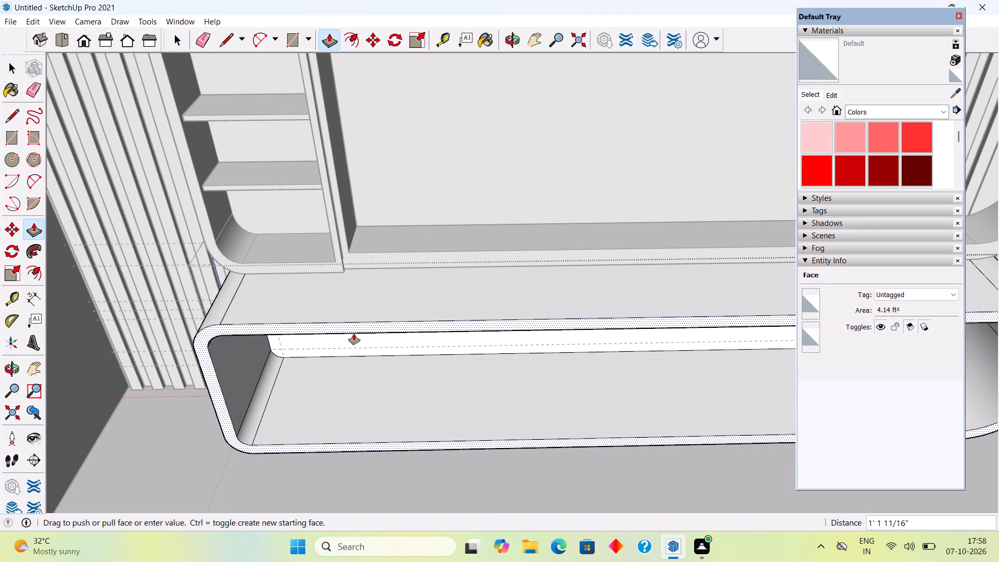
type("1'")
key("Return")
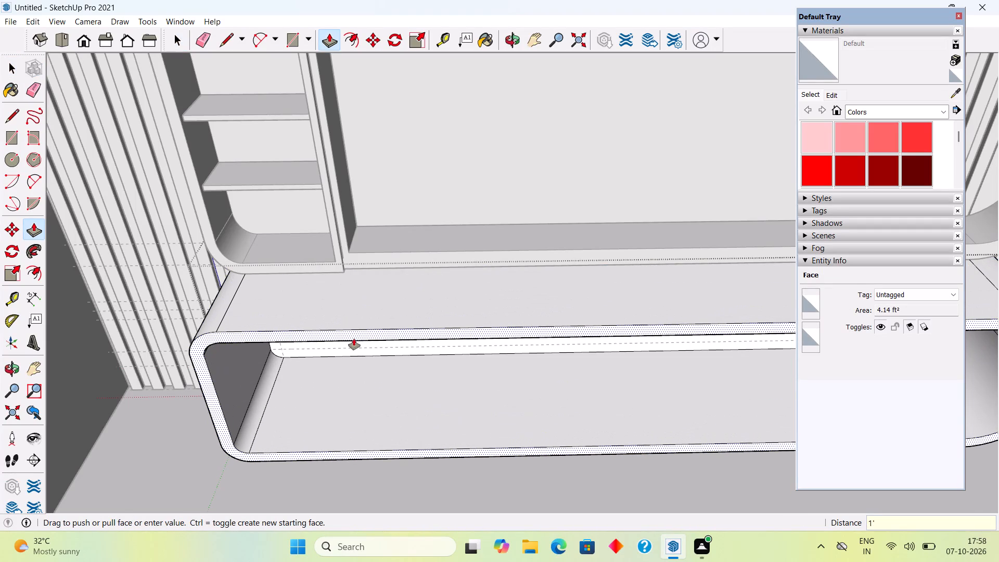
key("space")
scroll(344, 322, "down", 5)
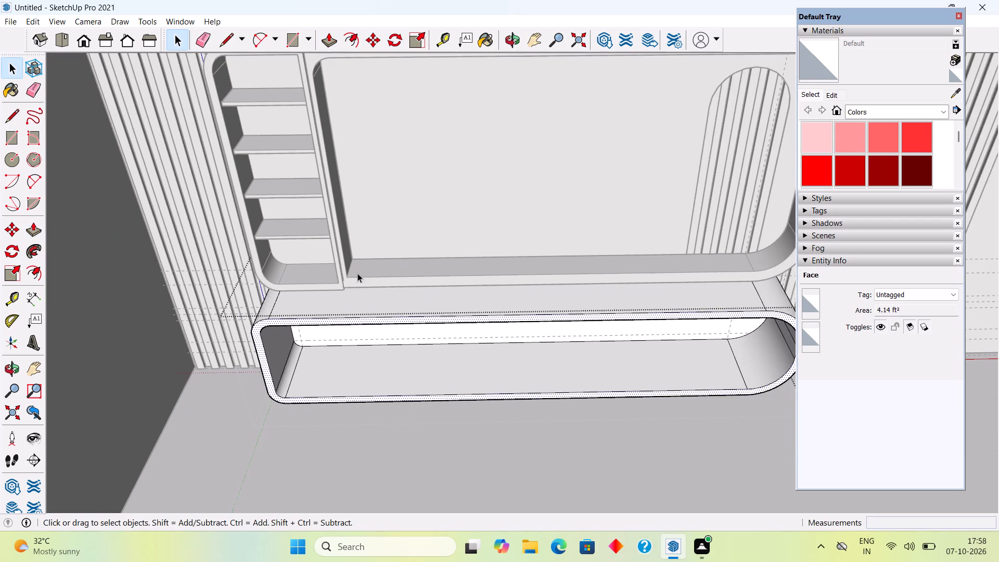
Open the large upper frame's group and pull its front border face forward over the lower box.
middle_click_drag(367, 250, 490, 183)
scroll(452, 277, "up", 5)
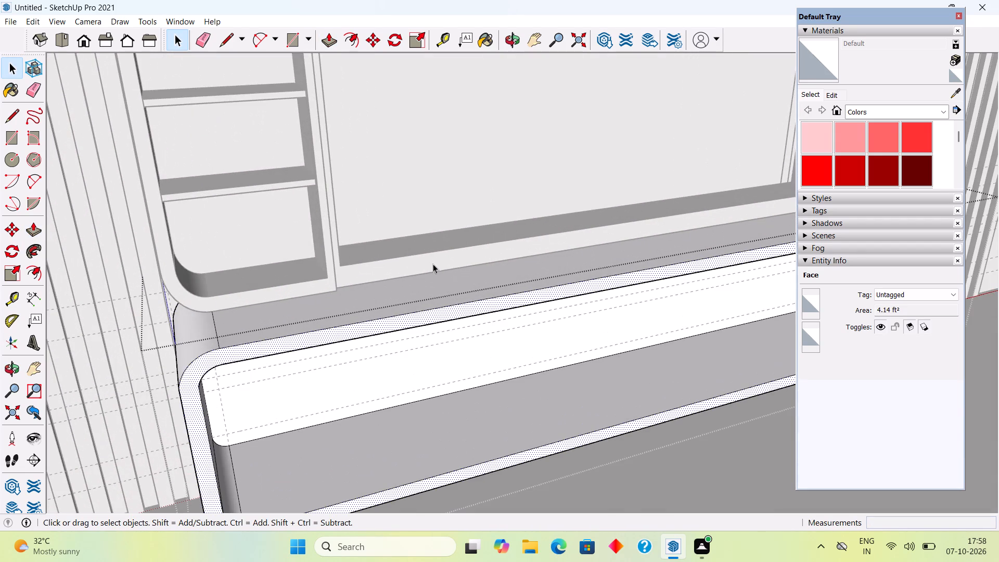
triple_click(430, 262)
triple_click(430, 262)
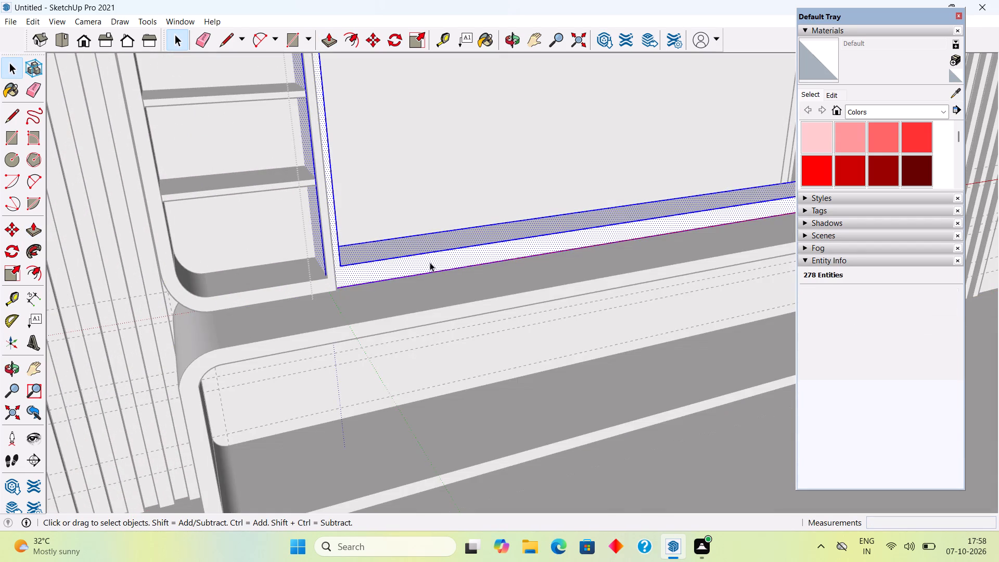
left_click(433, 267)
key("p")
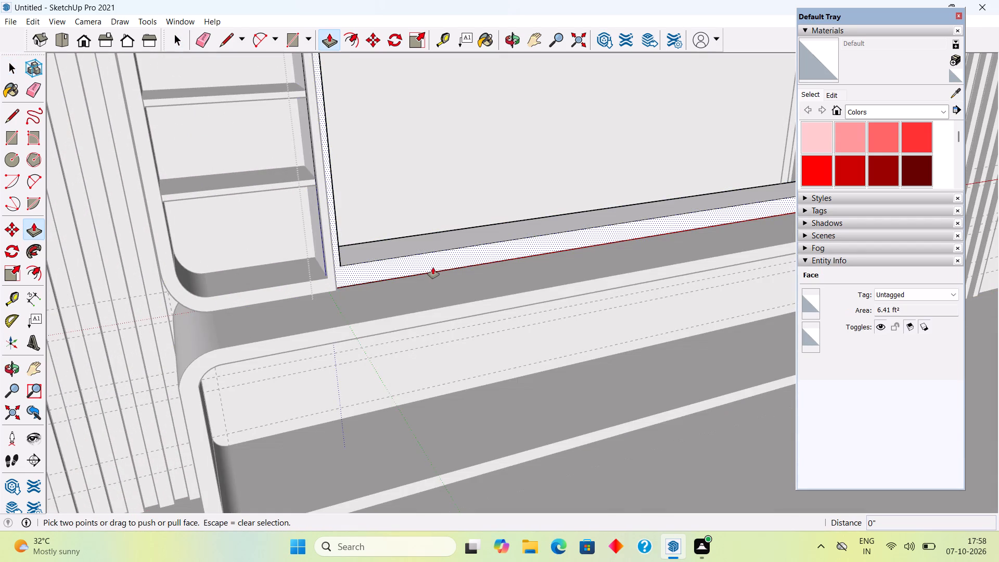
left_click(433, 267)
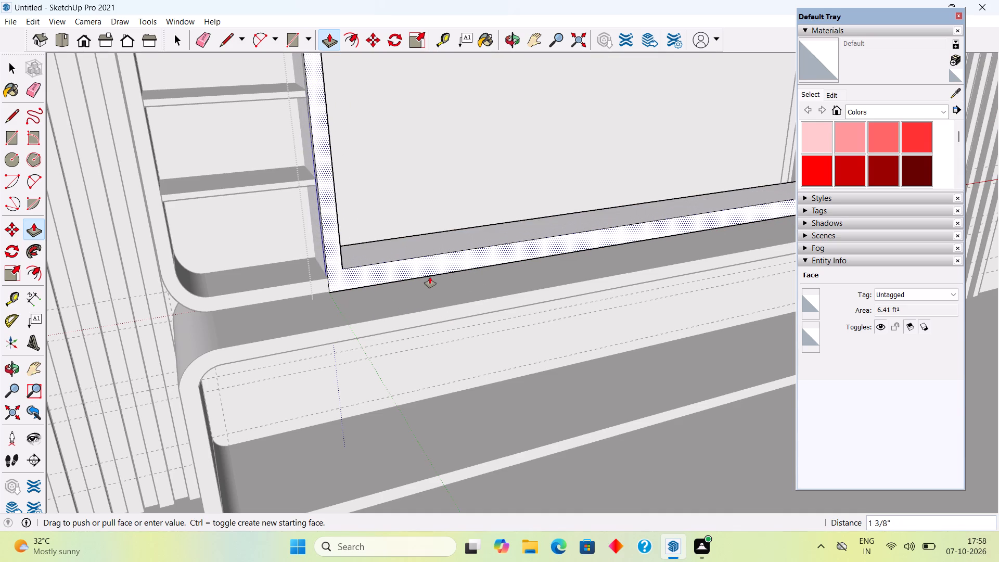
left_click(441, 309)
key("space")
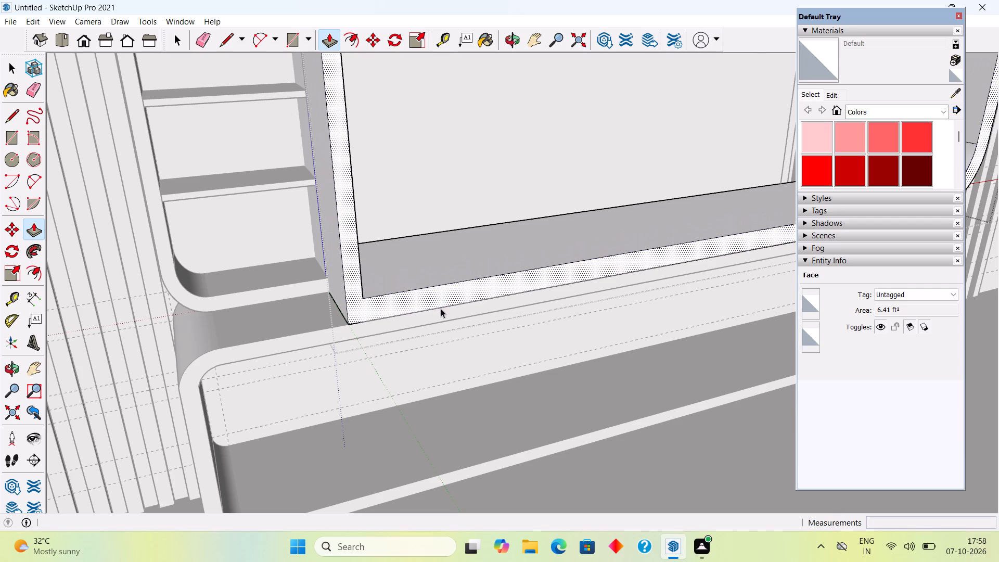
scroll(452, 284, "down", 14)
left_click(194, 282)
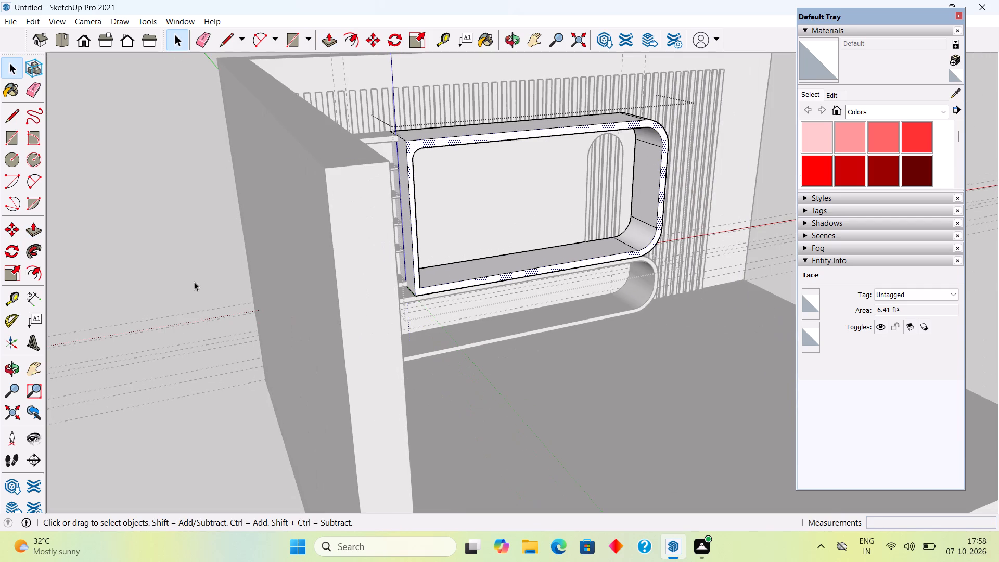
Examine the deepened upper frame against the shelf unit and lower box from several angles, and close its group.
middle_click_drag(526, 285, 370, 241)
scroll(384, 261, "up", 5)
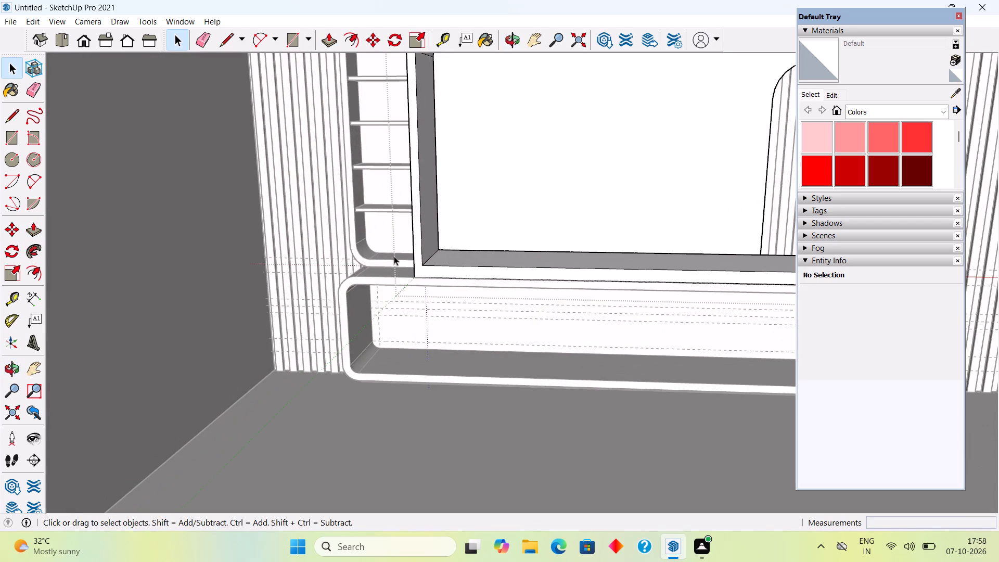
middle_click_drag(400, 256, 494, 301)
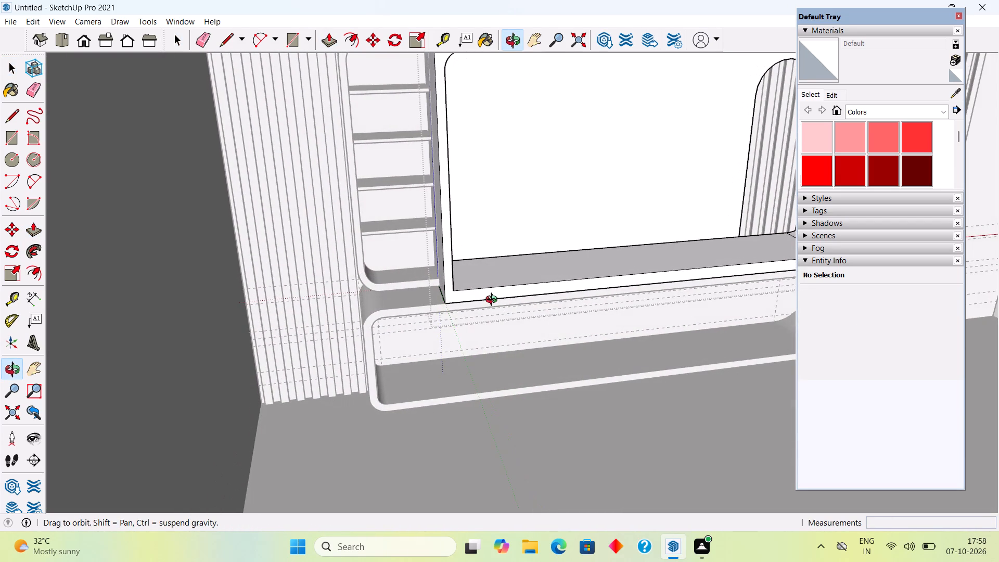
middle_click_drag(494, 301, 496, 303)
middle_click_drag(399, 265, 399, 212)
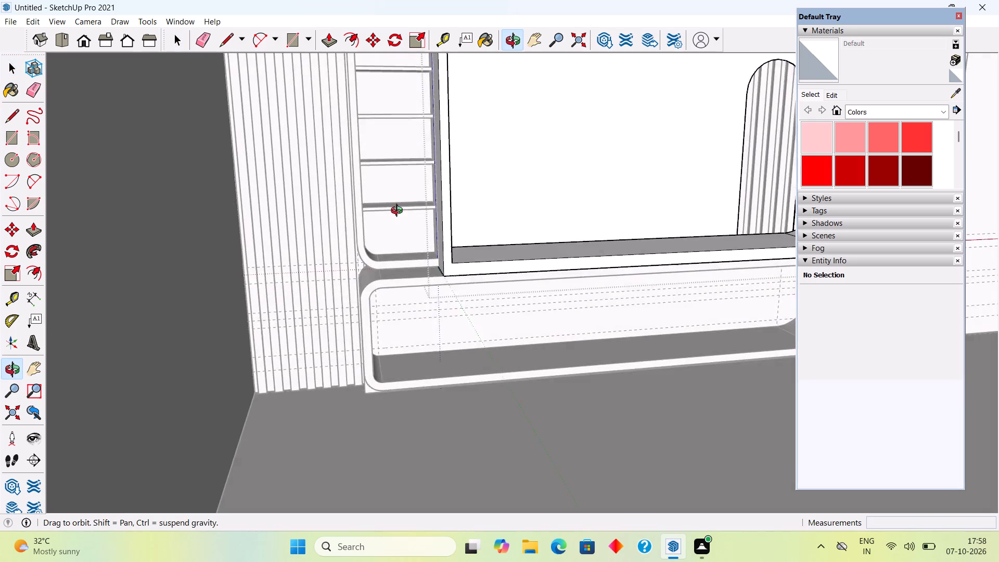
middle_click_drag(399, 212, 401, 284)
scroll(401, 284, "down", 6)
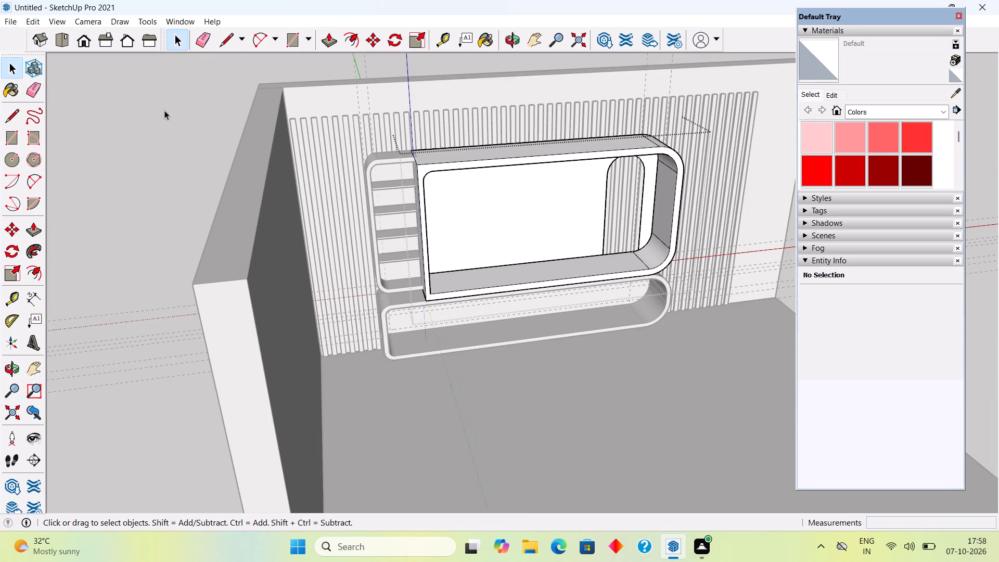
left_click(164, 110)
scroll(569, 279, "up", 4)
scroll(493, 283, "up", 4)
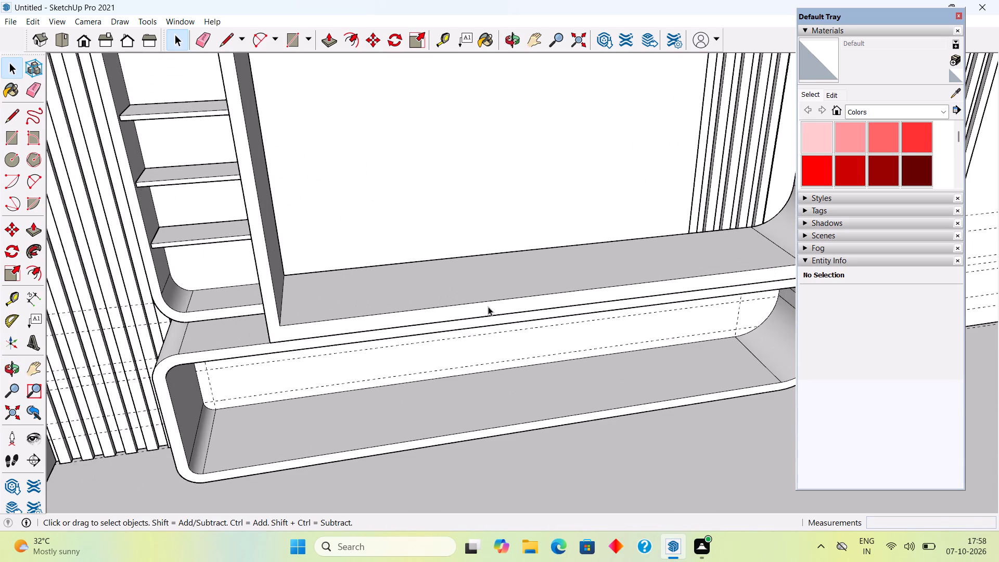
Undo the forward pulls of the upper frame and lower box, and the extension of the frame's bottom rail.
key("ctrl+z")
key("ctrl+z")
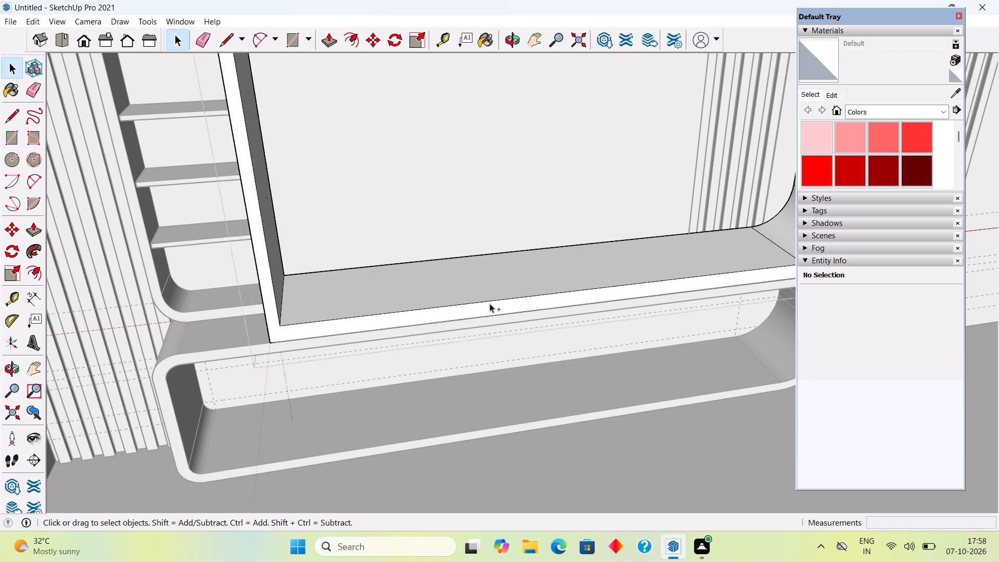
key("ctrl+z")
key("ctrl+z")
key("ctrl+z")
key("ctrl+z")
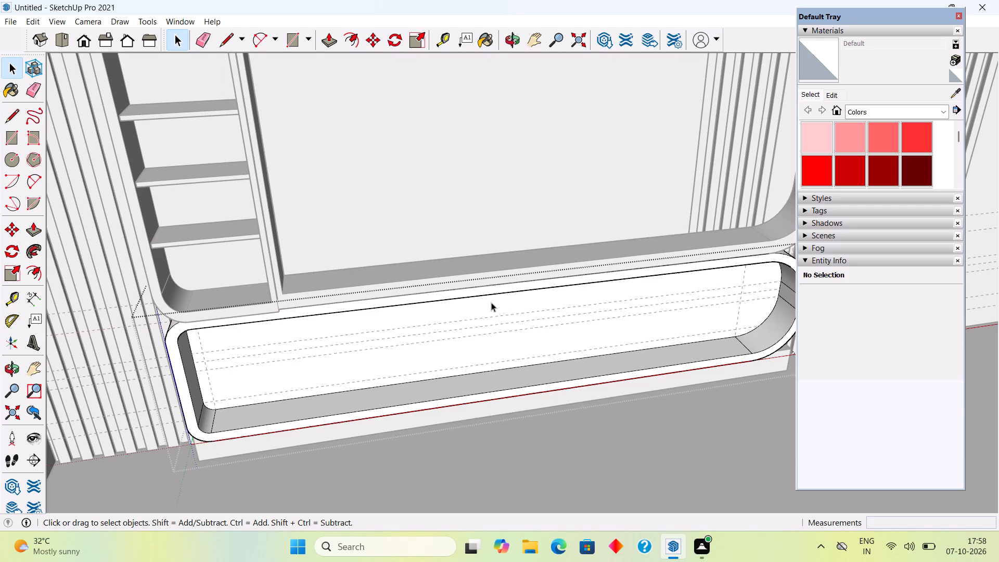
key("ctrl+z")
key("ctrl+z")
key("ctrl+z")
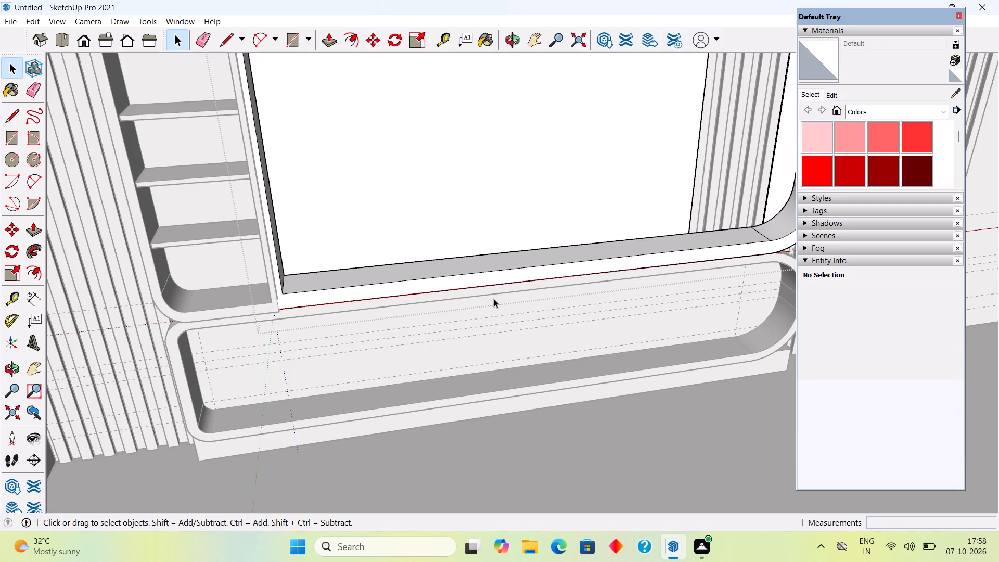
key("ctrl+z")
key("ctrl+z")
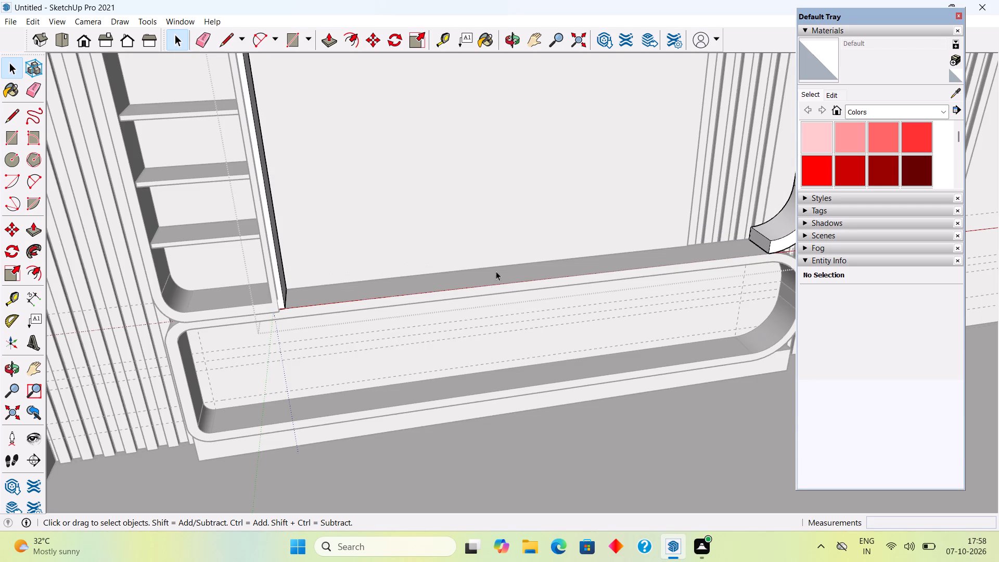
Within the upper frame's group, extend the lower curve's open end about 8' 3 3/16" to the shelf unit, and close the group.
scroll(764, 237, "up", 1)
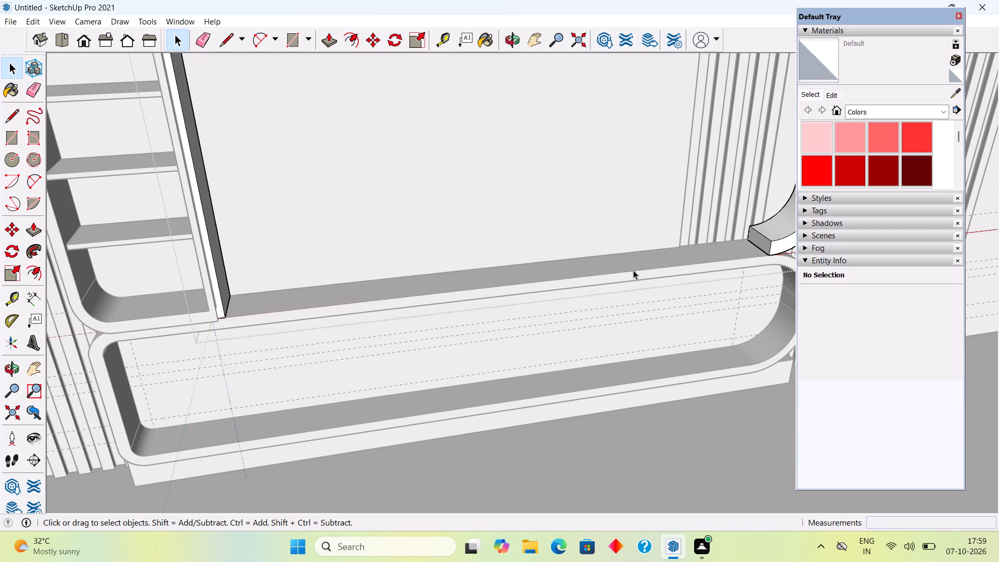
left_click(762, 244)
double_click(762, 244)
scroll(762, 244, "up", 1)
left_click(762, 244)
left_click(762, 244)
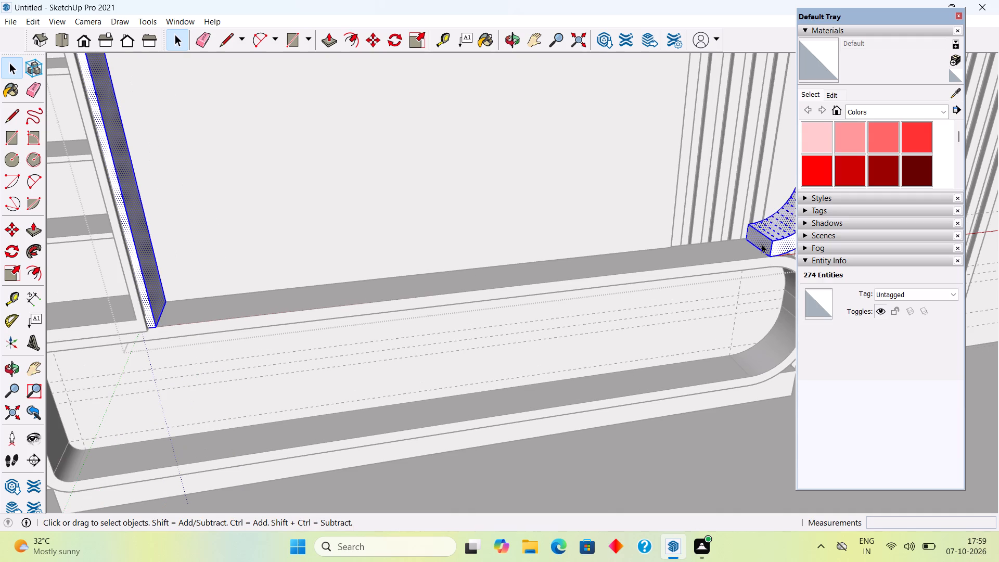
scroll(762, 244, "up", 5)
left_click(762, 244)
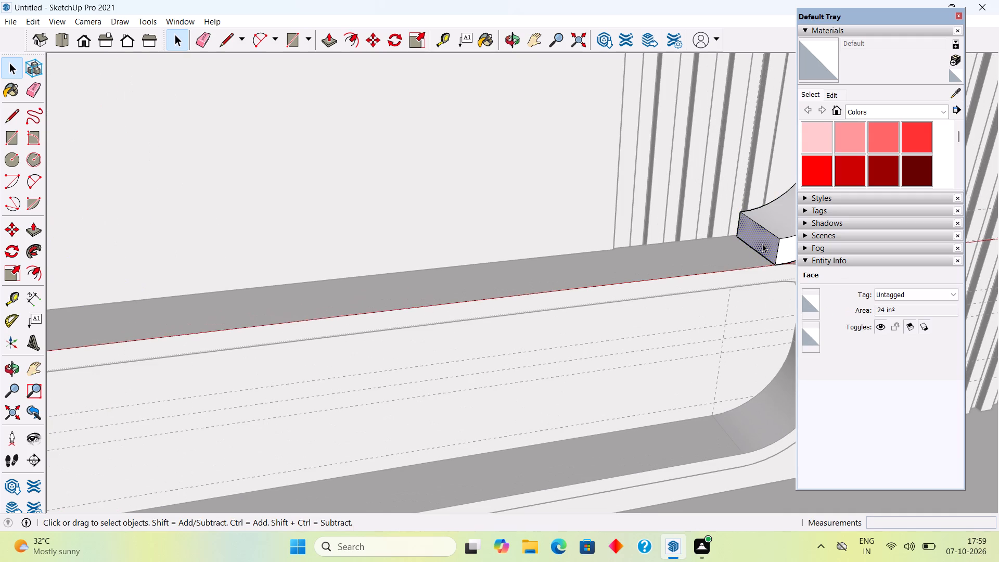
key("p")
left_click(762, 244)
scroll(511, 280, "down", 7)
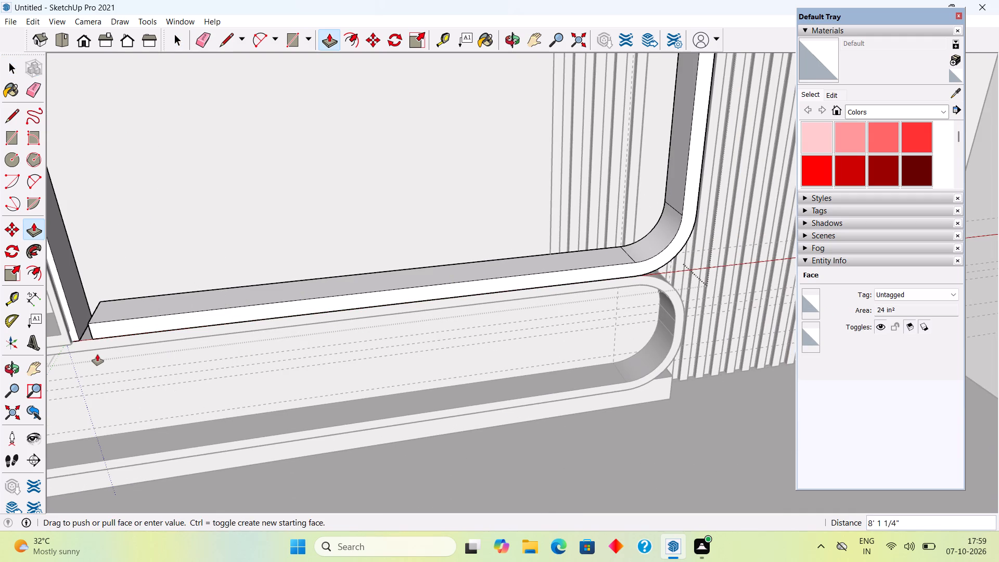
left_click(75, 334)
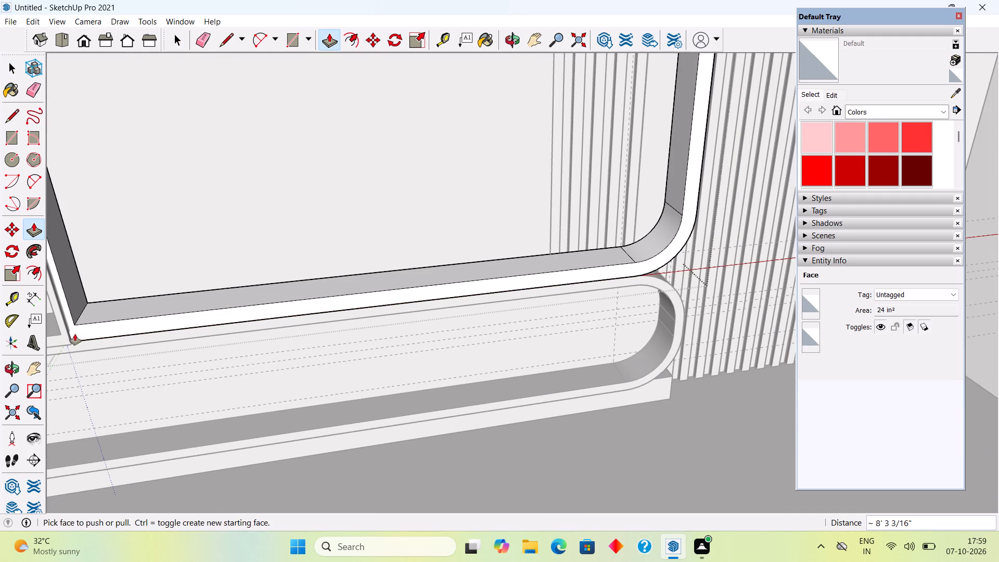
key("space")
scroll(88, 339, "down", 6)
scroll(221, 348, "down", 6)
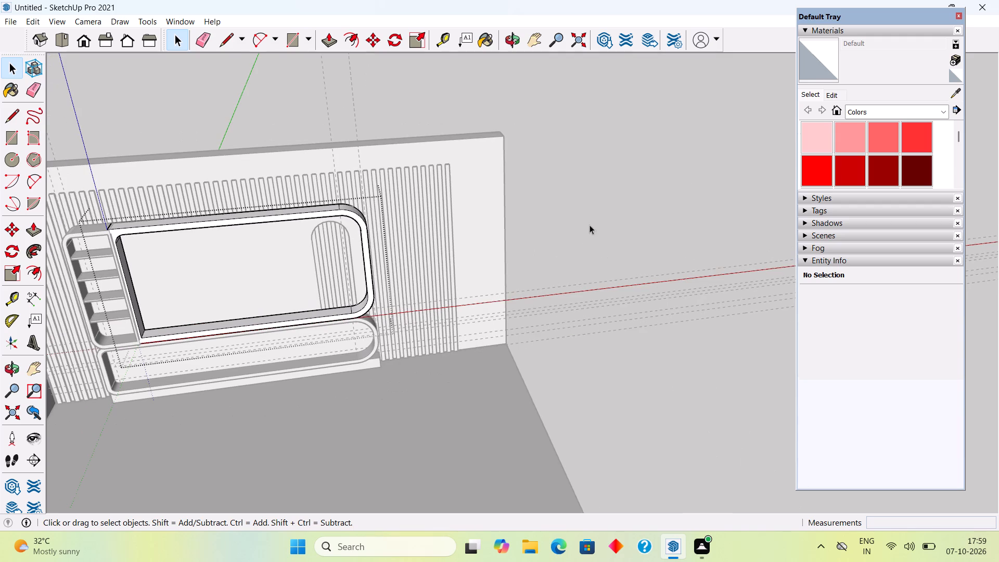
left_click(638, 192)
scroll(135, 394, "up", 5)
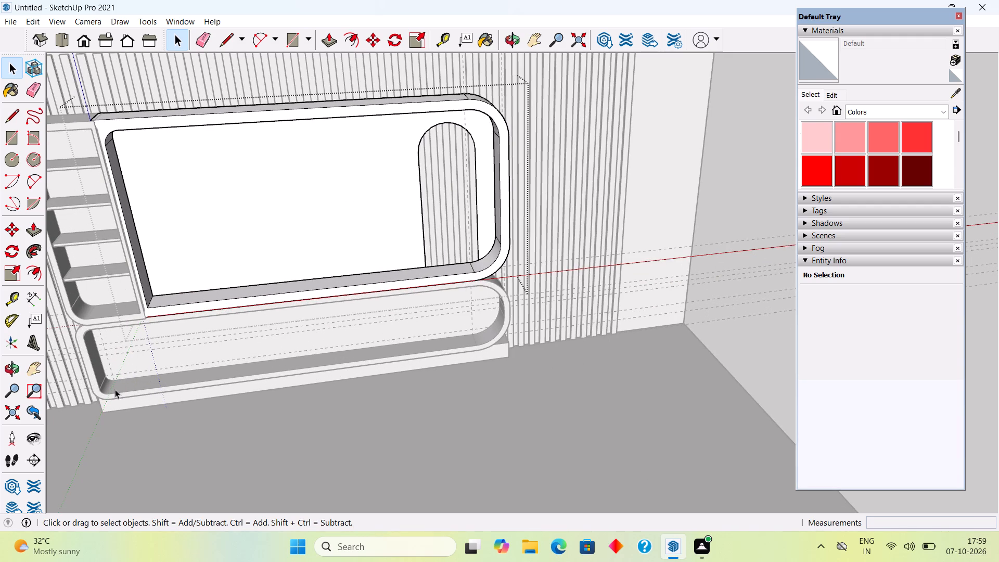
left_click(725, 151)
Open the lower box's group and pull its large inner back face forward 15".
middle_click_drag(411, 343, 405, 298)
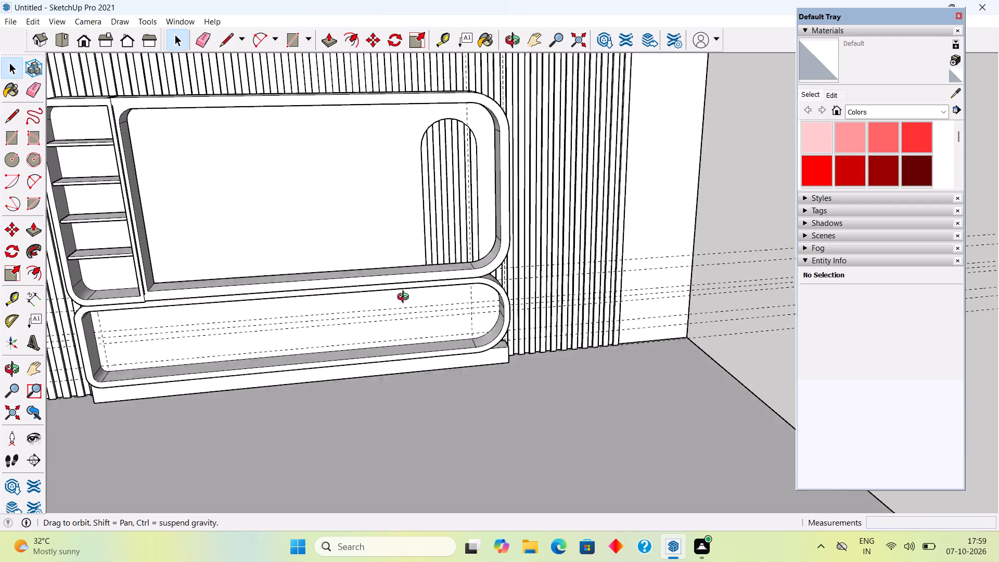
middle_click_drag(405, 298, 465, 220)
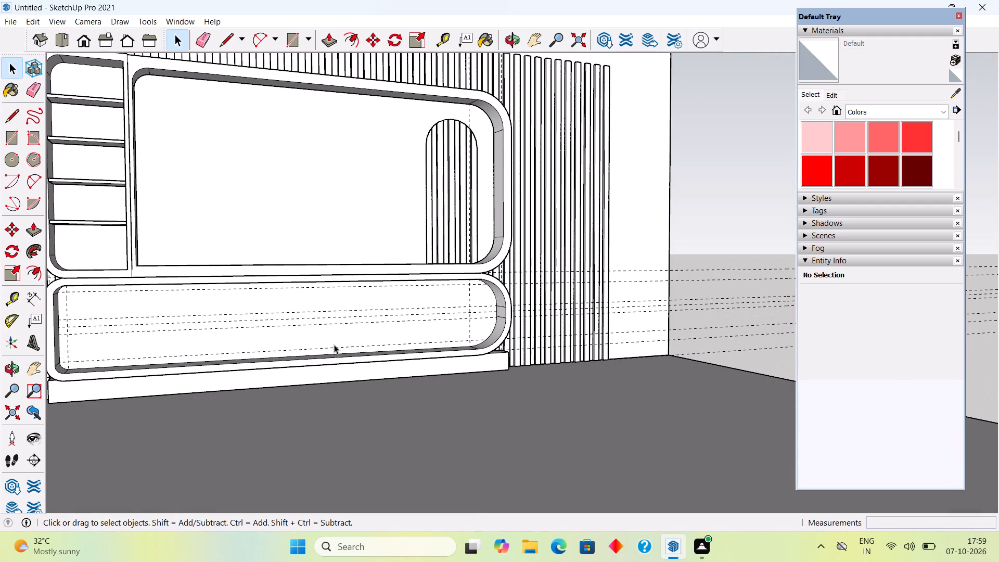
left_click(335, 338)
double_click(335, 338)
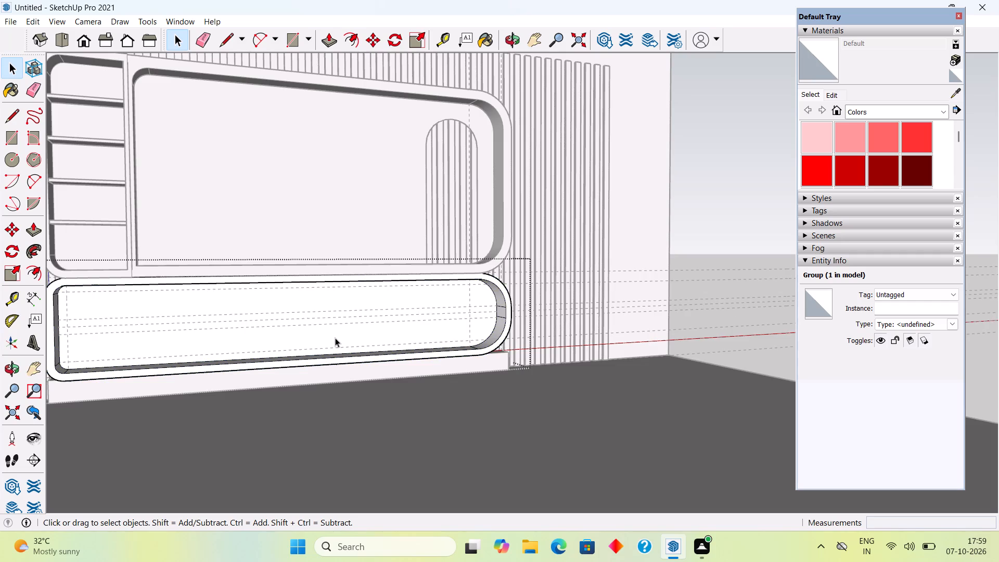
left_click(335, 338)
double_click(335, 338)
left_click(335, 338)
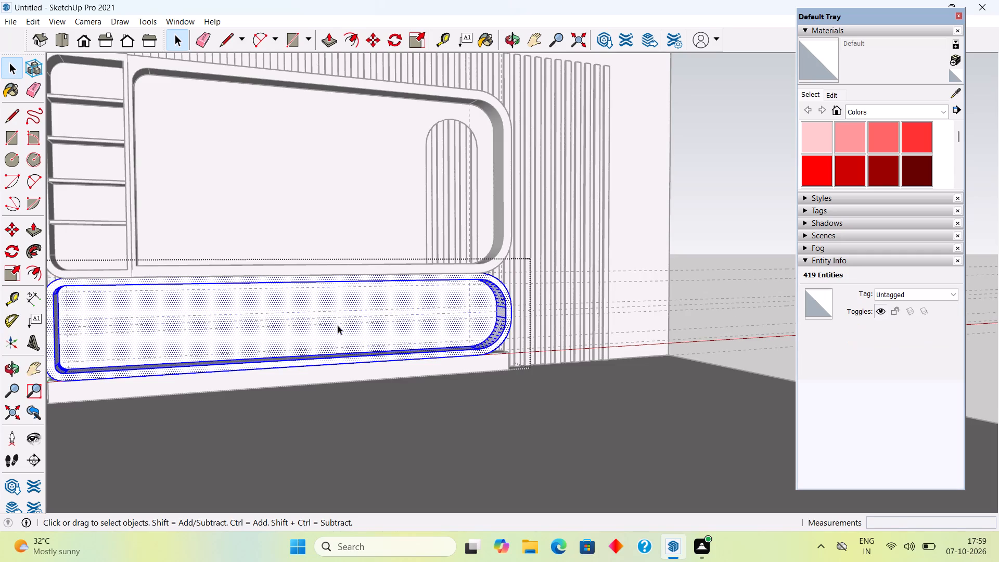
left_click(338, 328)
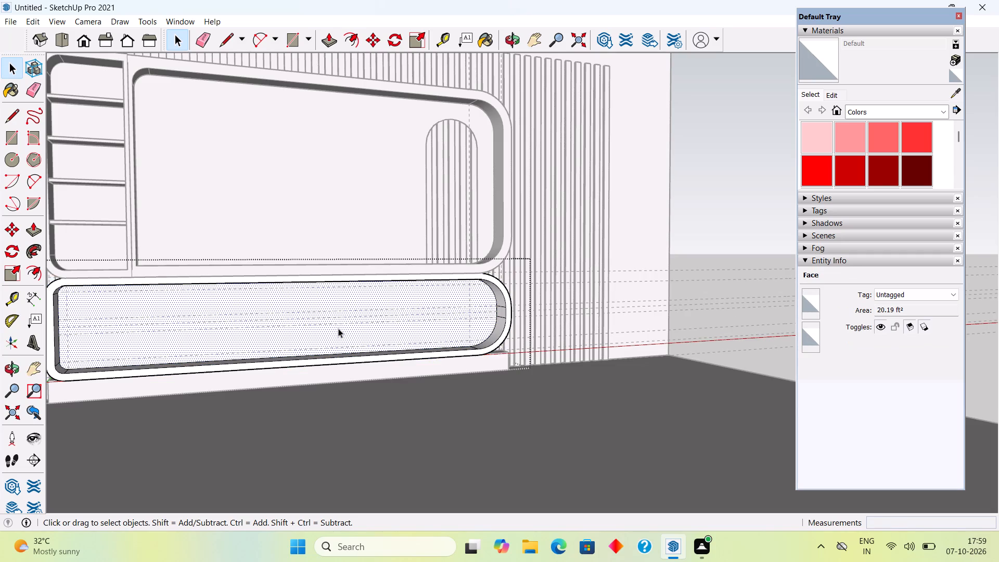
key("p")
left_click(338, 328)
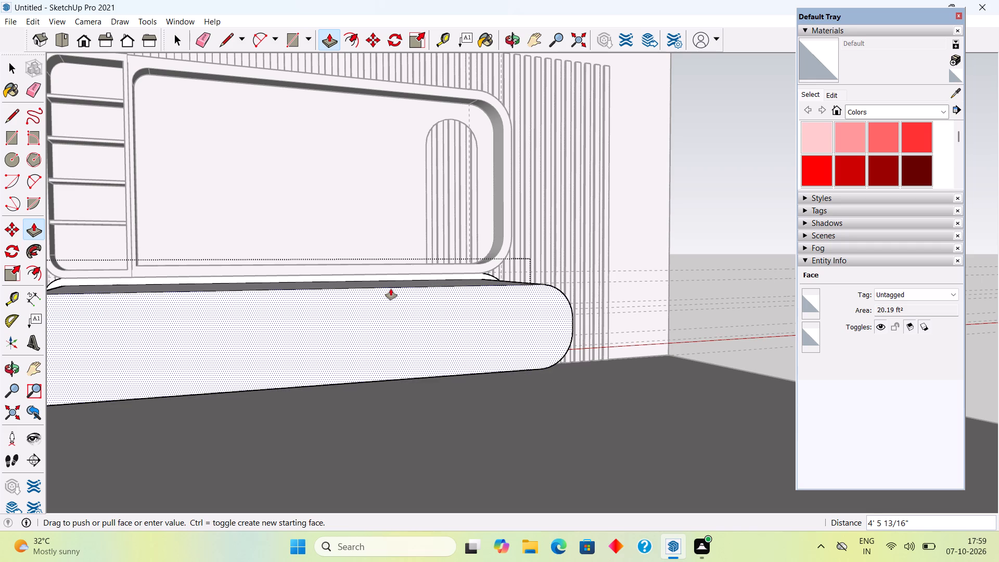
key("1")
type("5\"")
key("Return")
key("space")
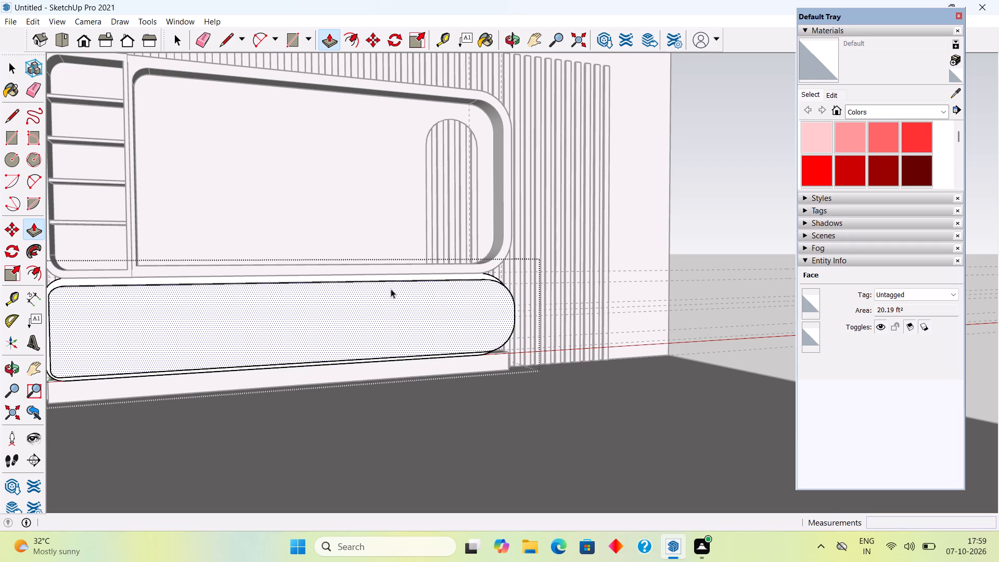
Examine the lower box's pulled panel against its surrounding border, and leave the geometry being edited.
scroll(391, 289, "down", 5)
scroll(391, 289, "up", 1)
scroll(391, 289, "down", 3)
scroll(206, 328, "up", 3)
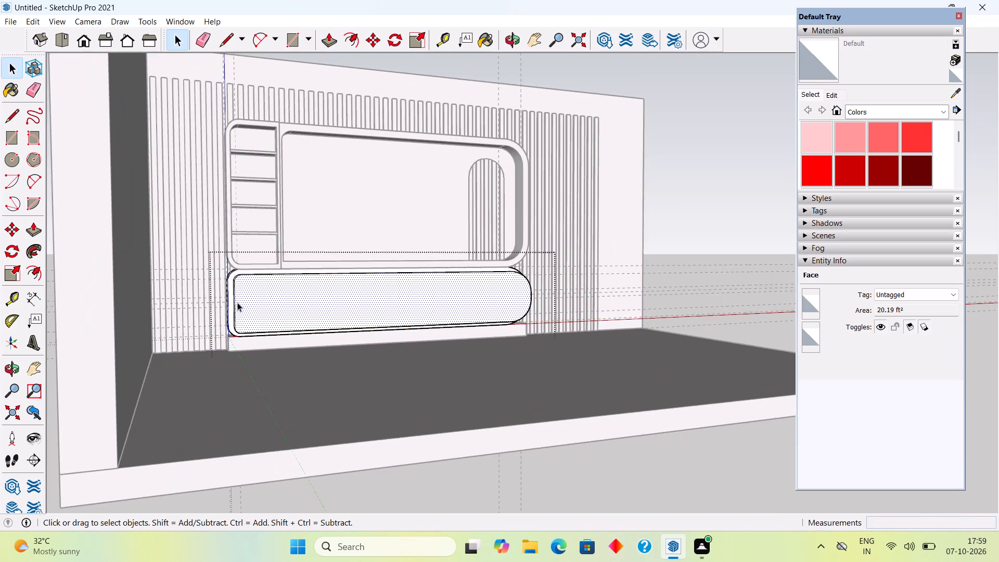
scroll(238, 301, "up", 4)
left_click(226, 318)
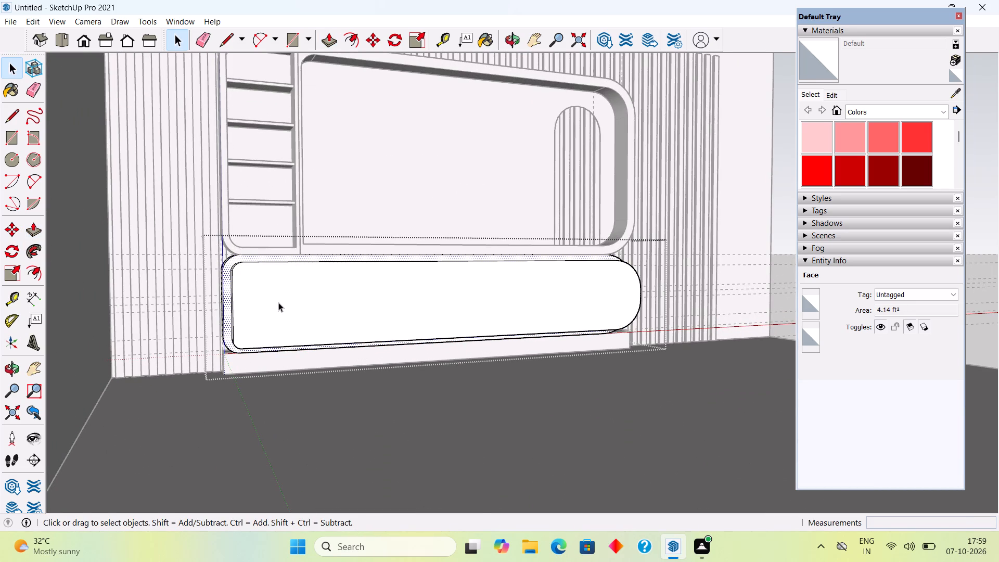
scroll(278, 302, "down", 5)
left_click(657, 208)
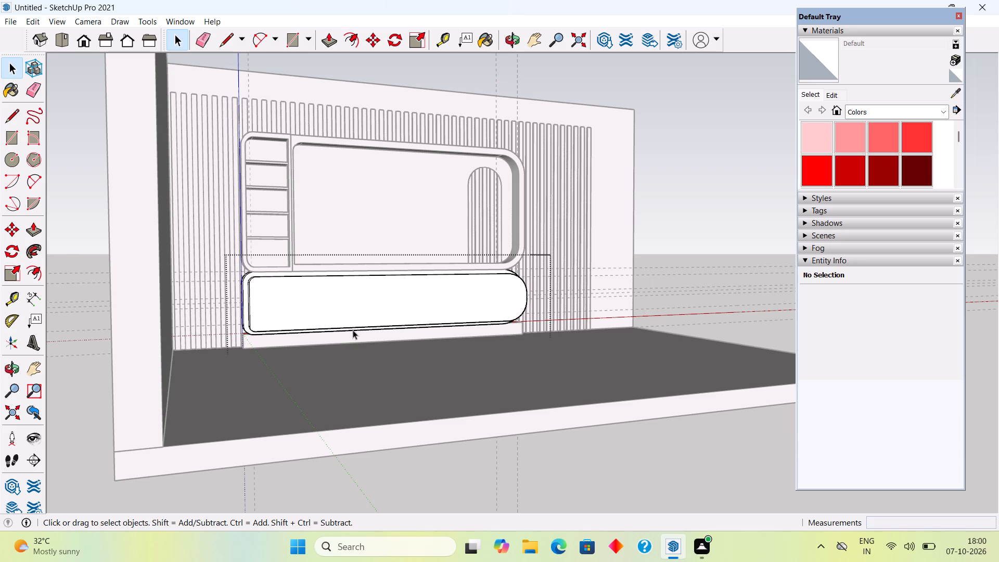
Draw a rectangle about 2' 6 5/16" by 4 9/16" on the lower box's front panel, hanging from its top edge.
scroll(379, 299, "up", 2)
left_click(379, 298)
scroll(392, 288, "up", 3)
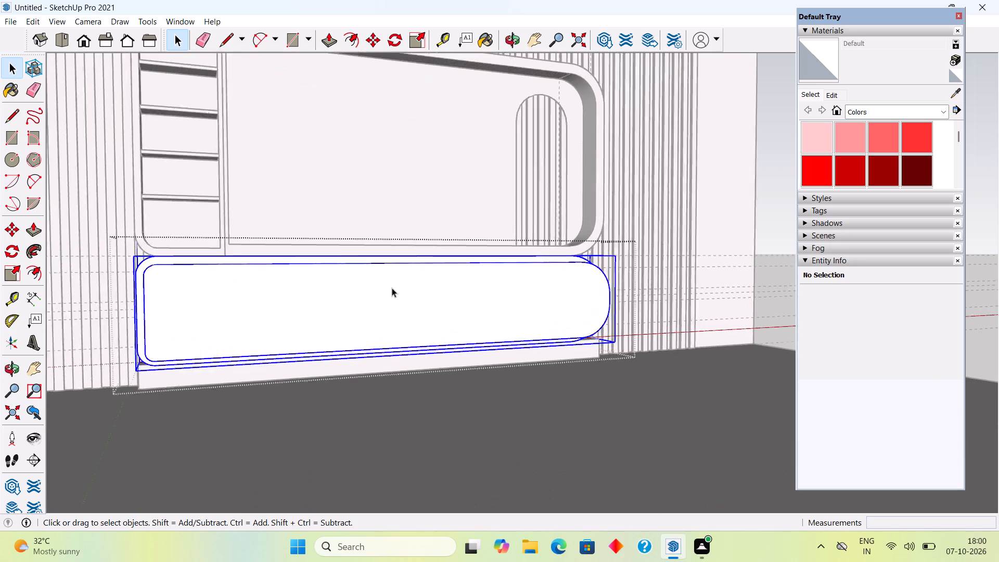
scroll(392, 288, "up", 2)
triple_click(373, 301)
left_click(373, 301)
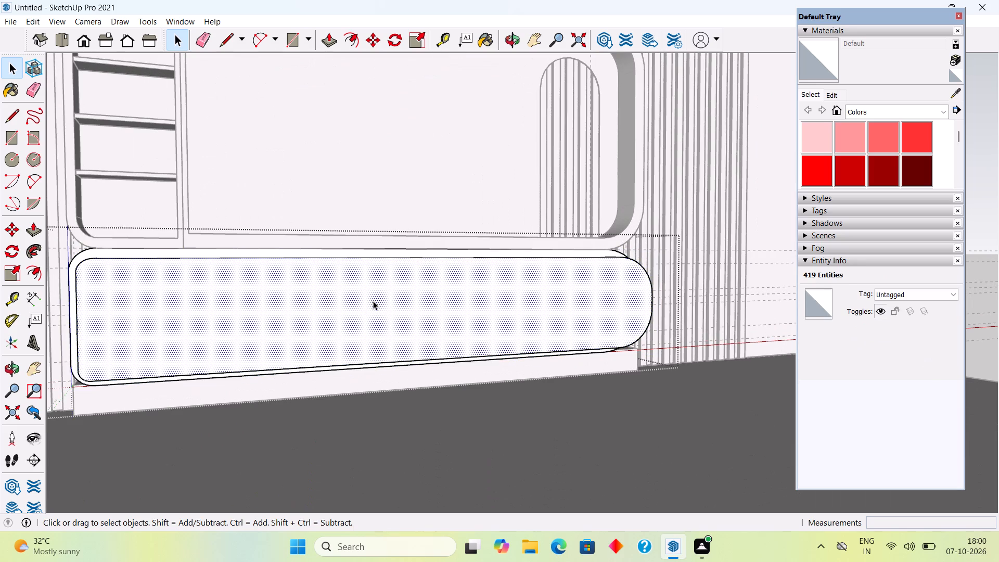
middle_click_drag(400, 276, 345, 294)
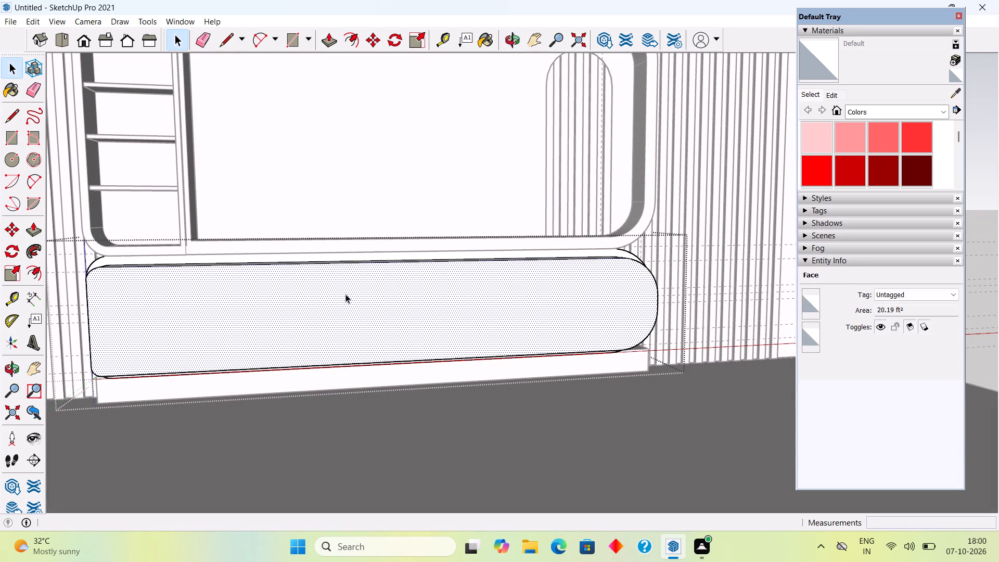
key("r")
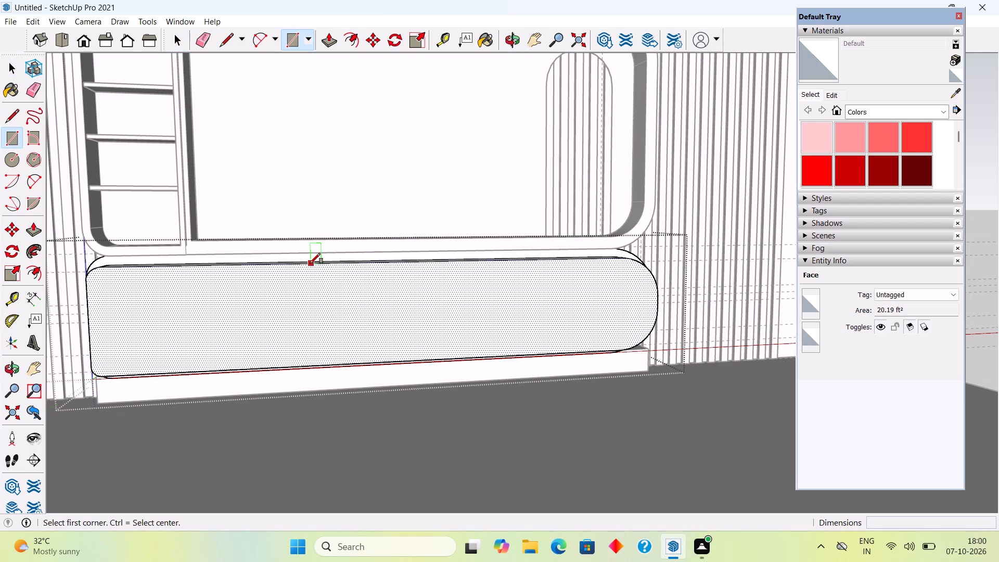
left_click(314, 267)
left_click(450, 281)
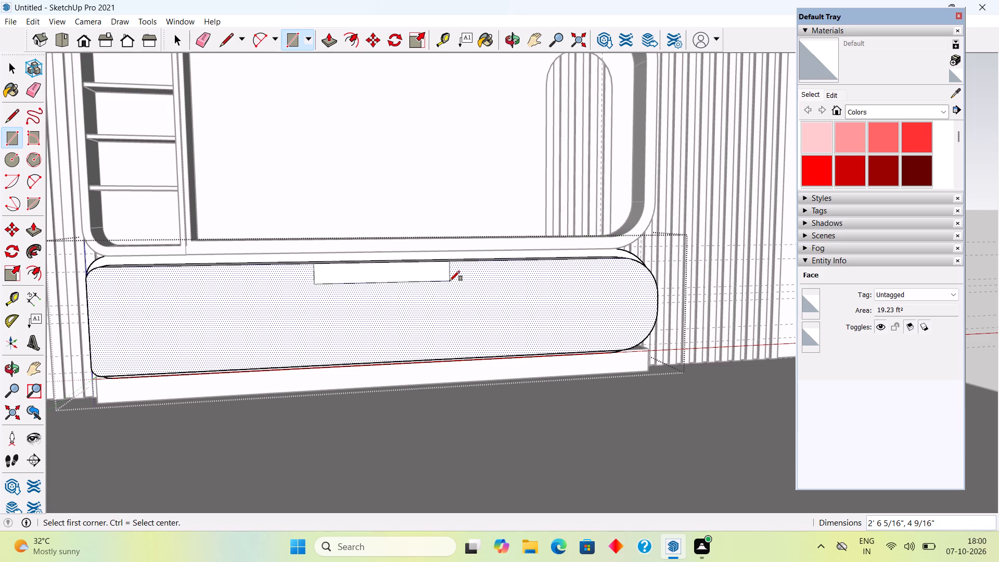
Push the small rectangle about 7 3/16" into the front panel to form a recess.
key("space")
left_click(386, 273)
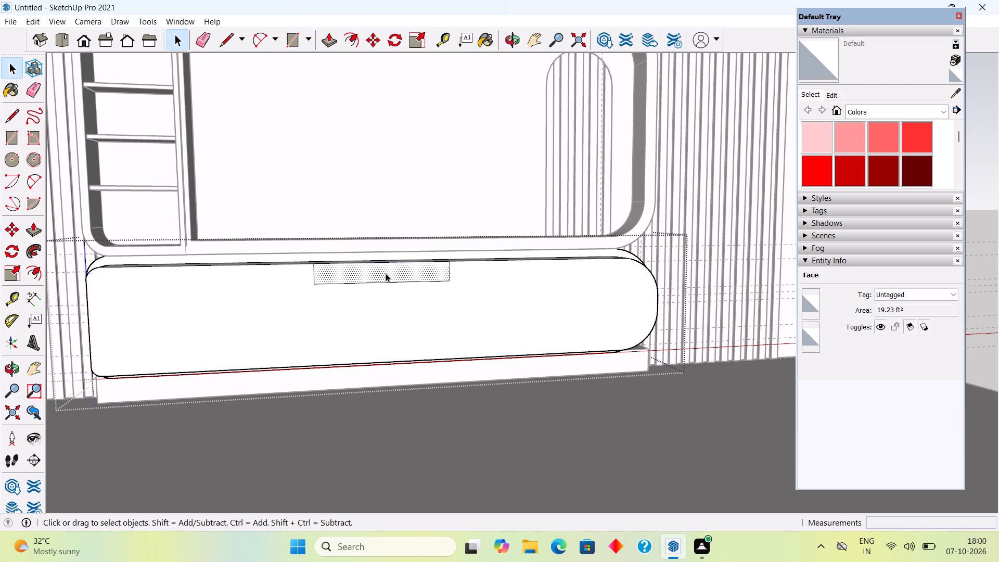
scroll(386, 273, "up", 4)
key("p")
left_click(386, 273)
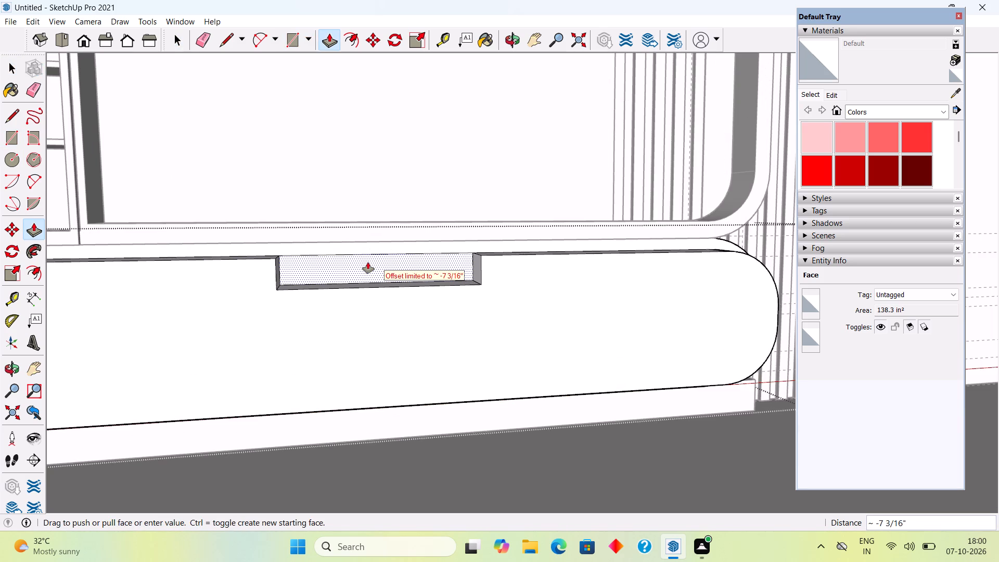
left_click(368, 262)
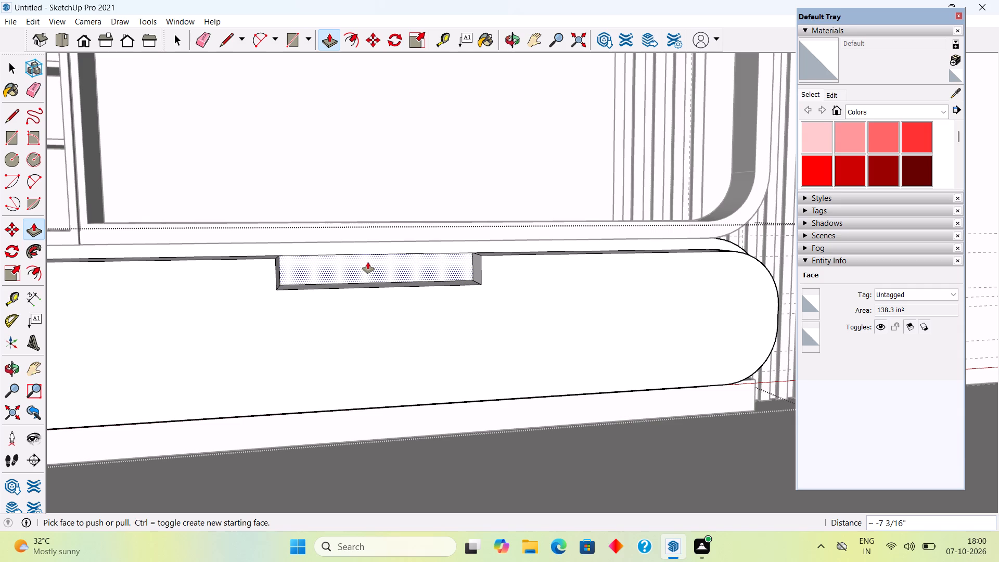
key("space")
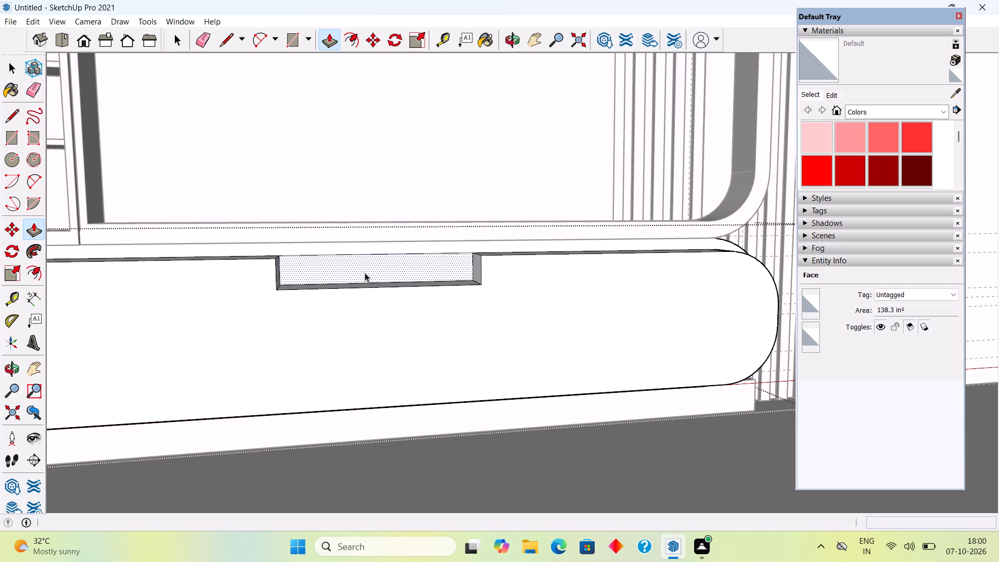
Push the recess's bottom face slightly downward to make the cut-out taller.
scroll(365, 273, "down", 9)
middle_click_drag(371, 269, 377, 308)
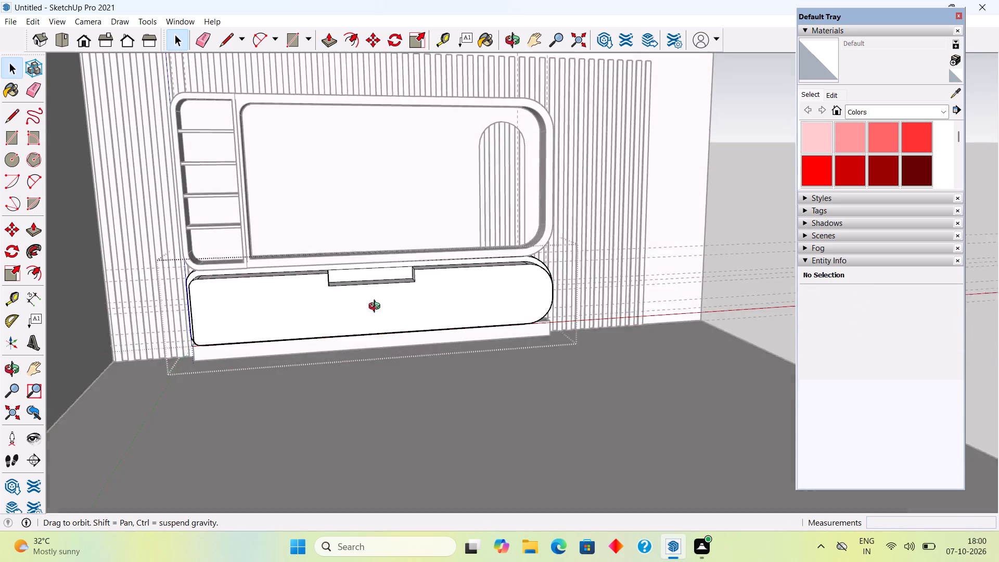
middle_click_drag(377, 308, 382, 346)
scroll(387, 283, "up", 10)
middle_click_drag(389, 287, 387, 320)
left_click(385, 329)
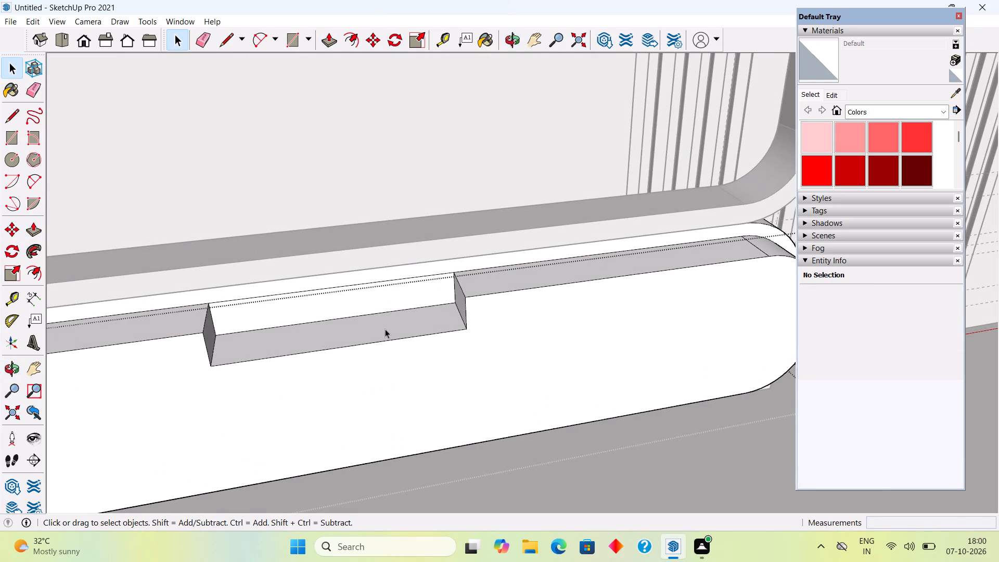
key("p")
left_click(385, 329)
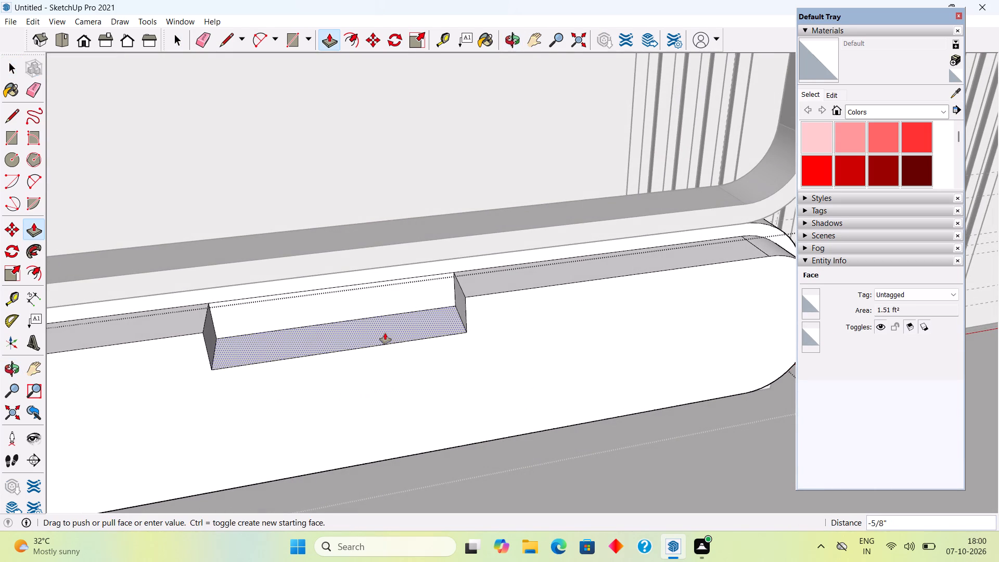
left_click(389, 338)
left_click(462, 307)
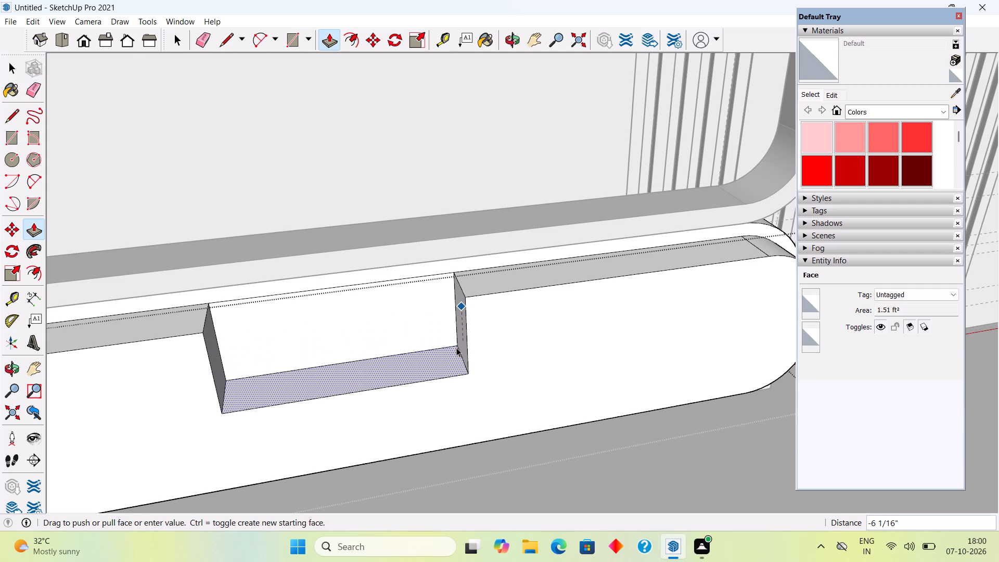
key("space")
scroll(456, 337, "down", 7)
middle_click_drag(449, 365, 436, 285)
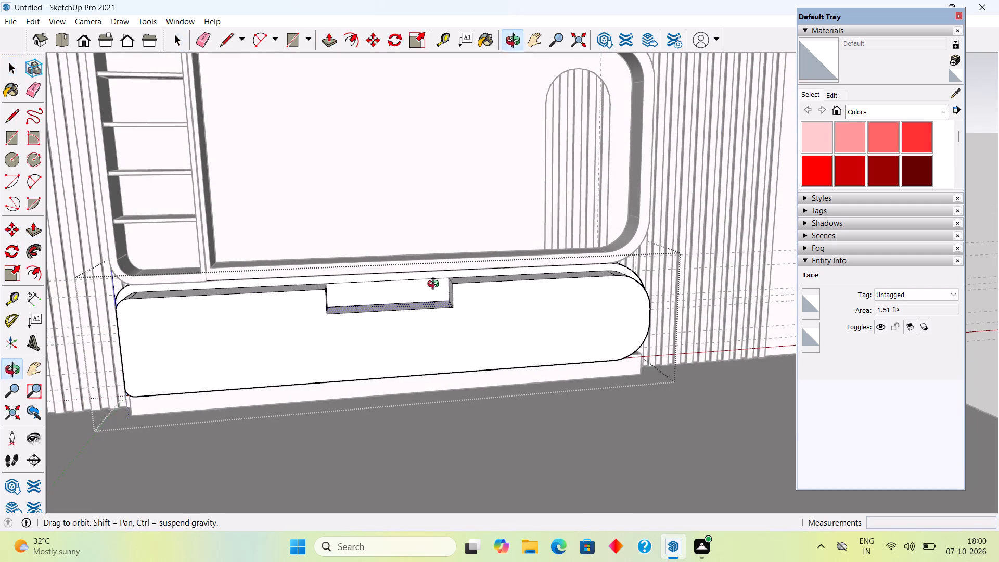
middle_click_drag(436, 285, 435, 285)
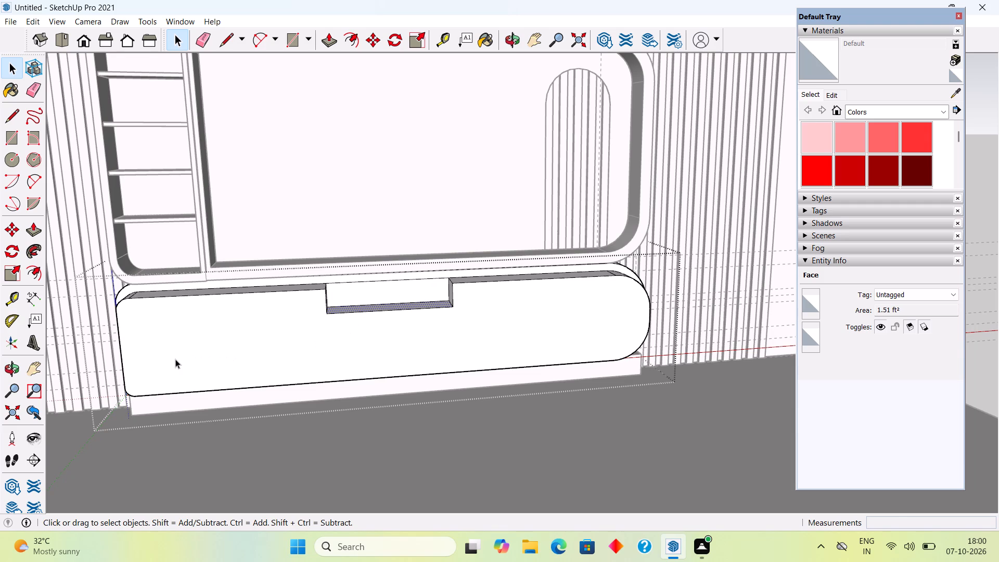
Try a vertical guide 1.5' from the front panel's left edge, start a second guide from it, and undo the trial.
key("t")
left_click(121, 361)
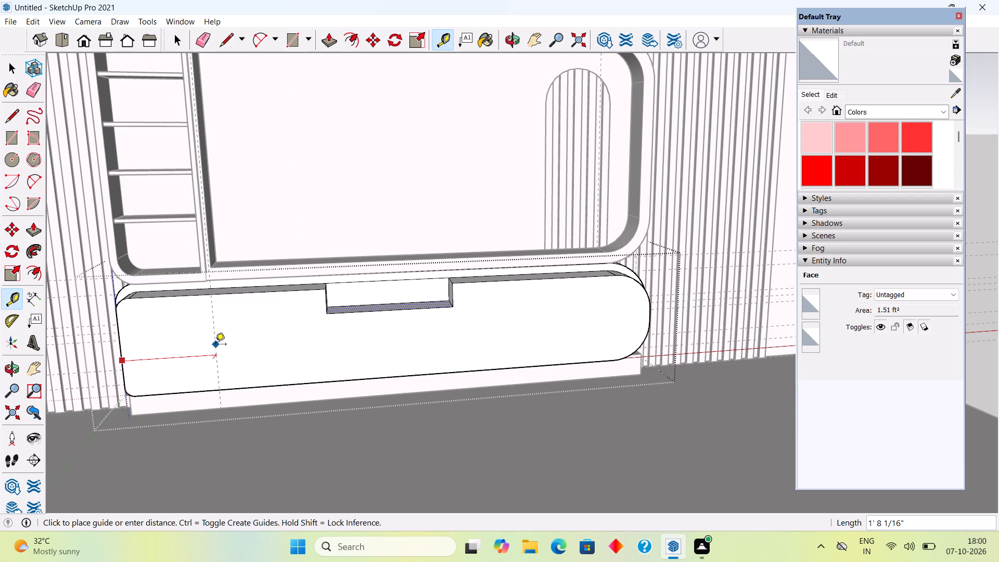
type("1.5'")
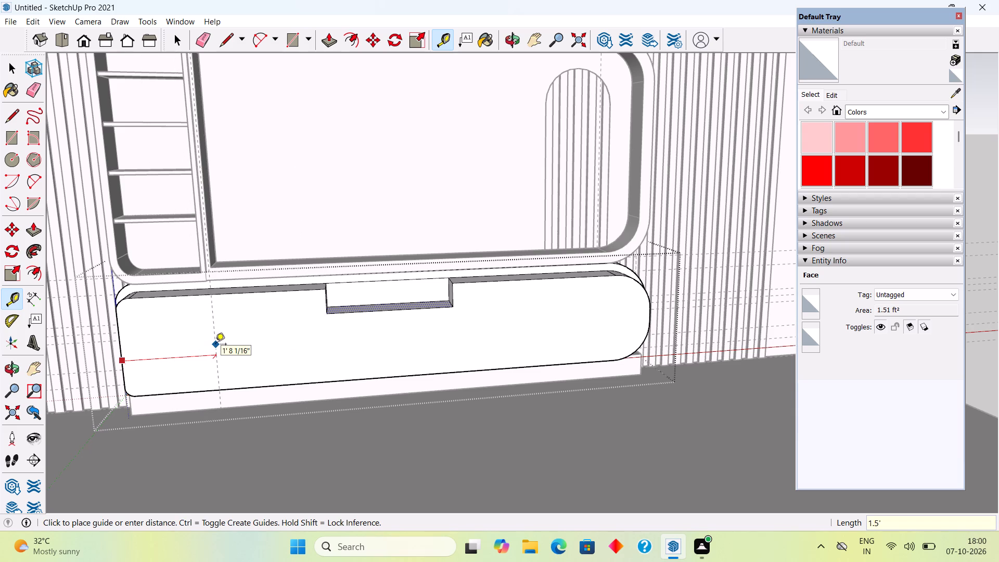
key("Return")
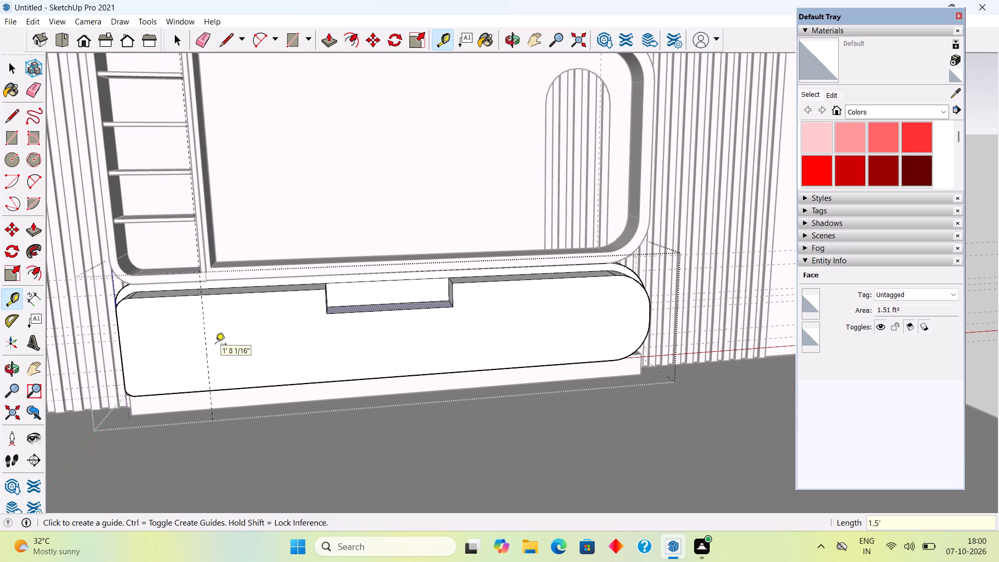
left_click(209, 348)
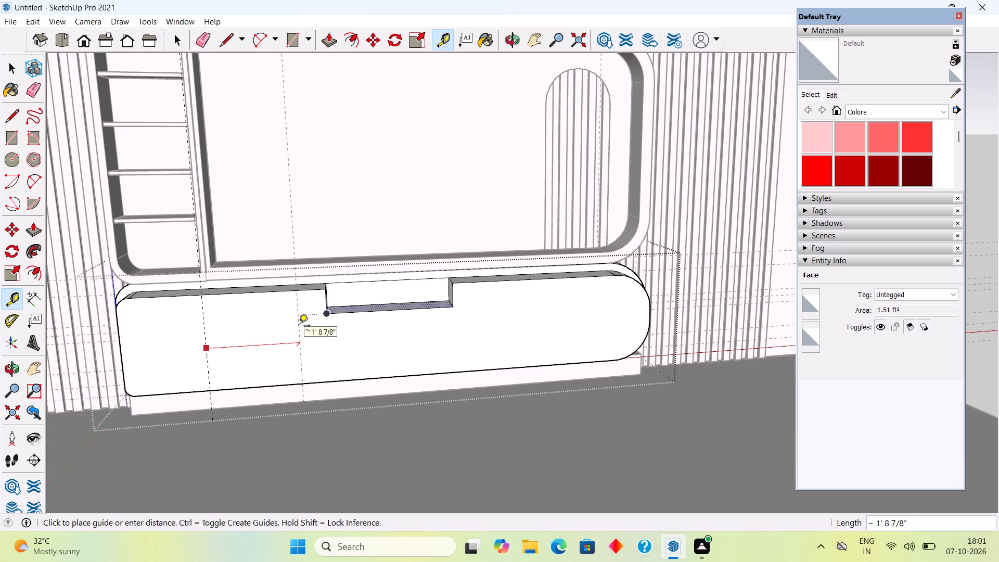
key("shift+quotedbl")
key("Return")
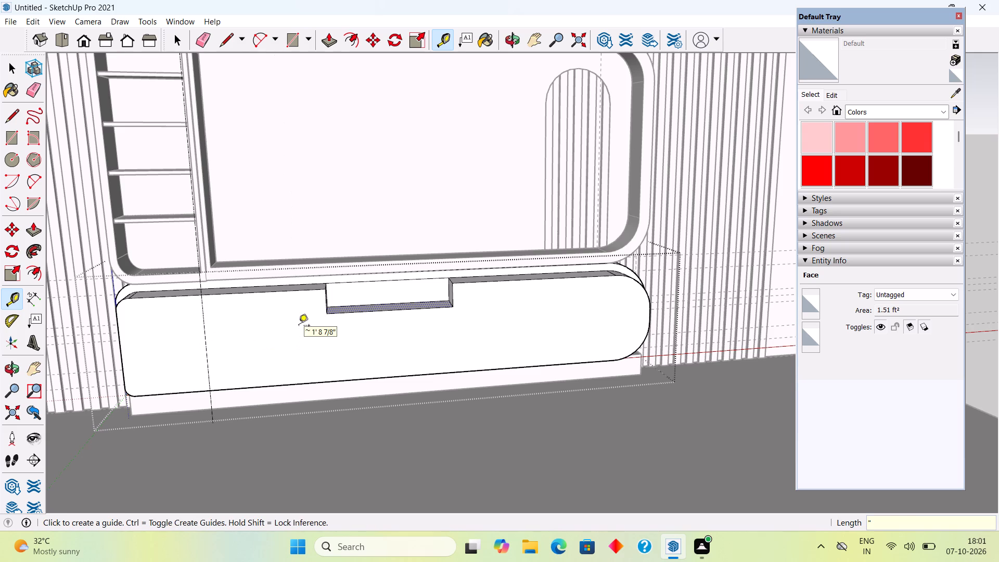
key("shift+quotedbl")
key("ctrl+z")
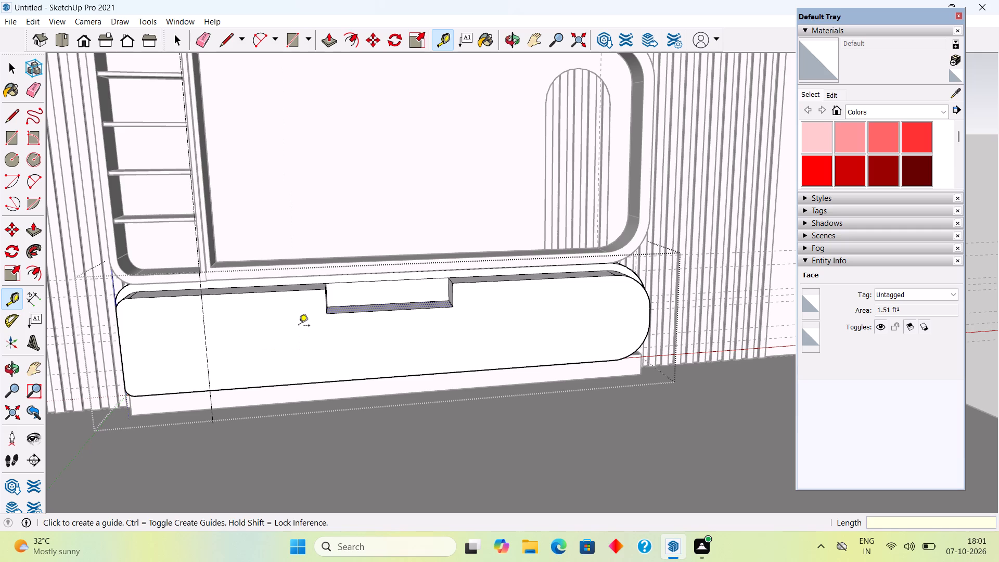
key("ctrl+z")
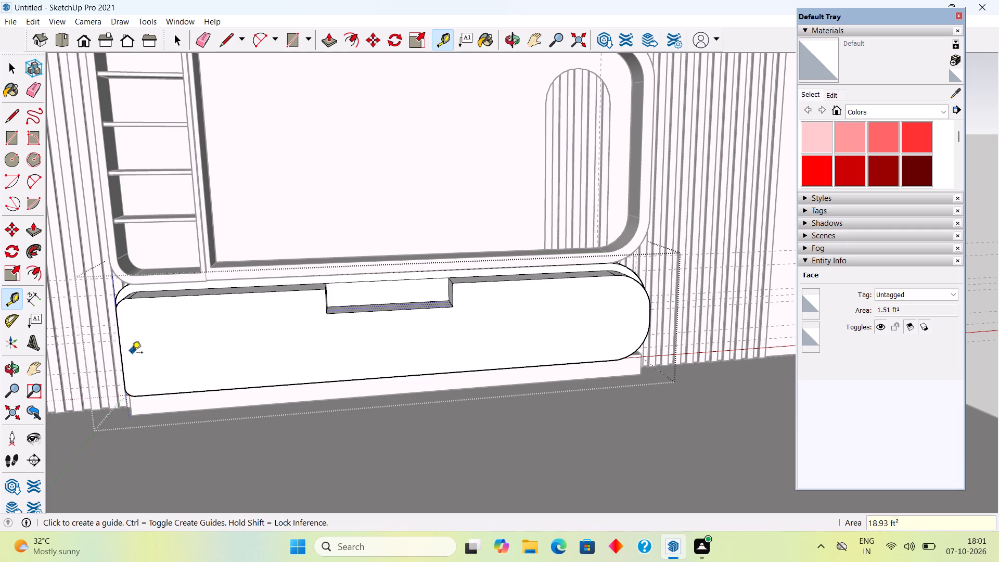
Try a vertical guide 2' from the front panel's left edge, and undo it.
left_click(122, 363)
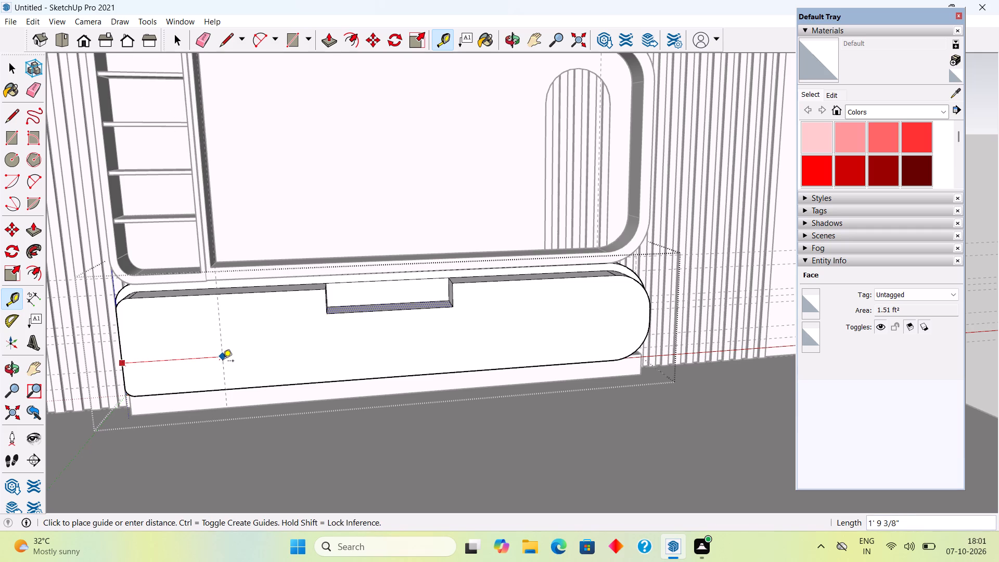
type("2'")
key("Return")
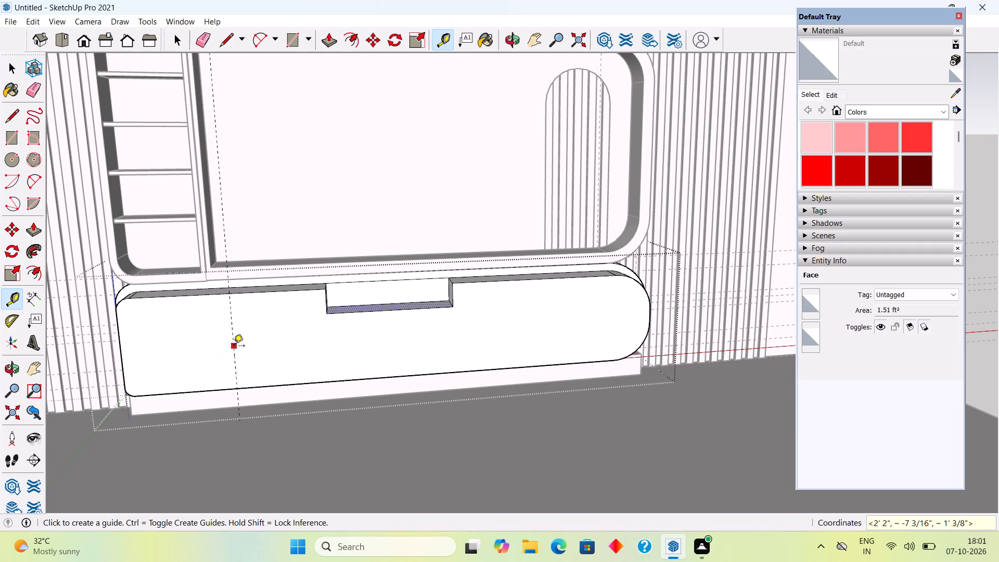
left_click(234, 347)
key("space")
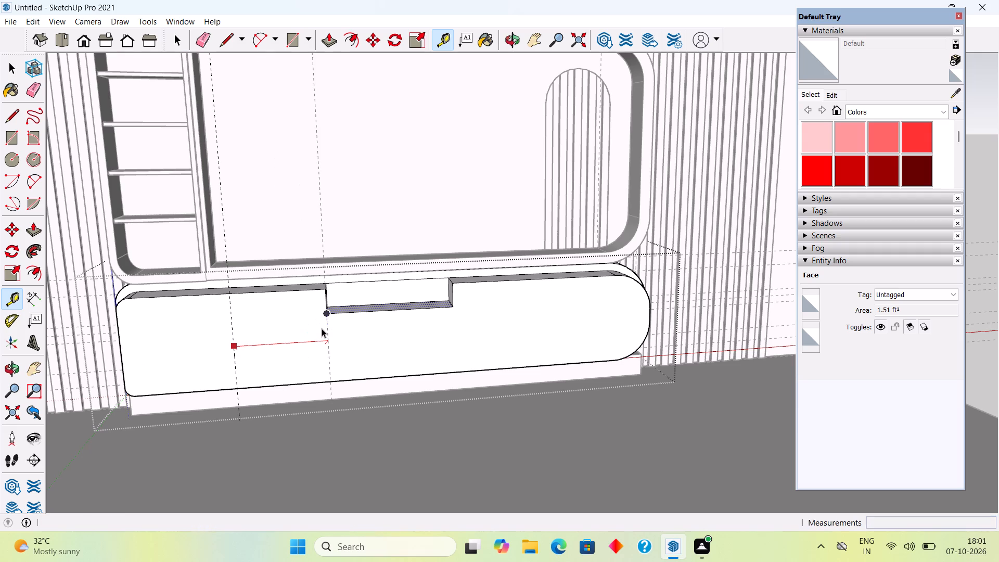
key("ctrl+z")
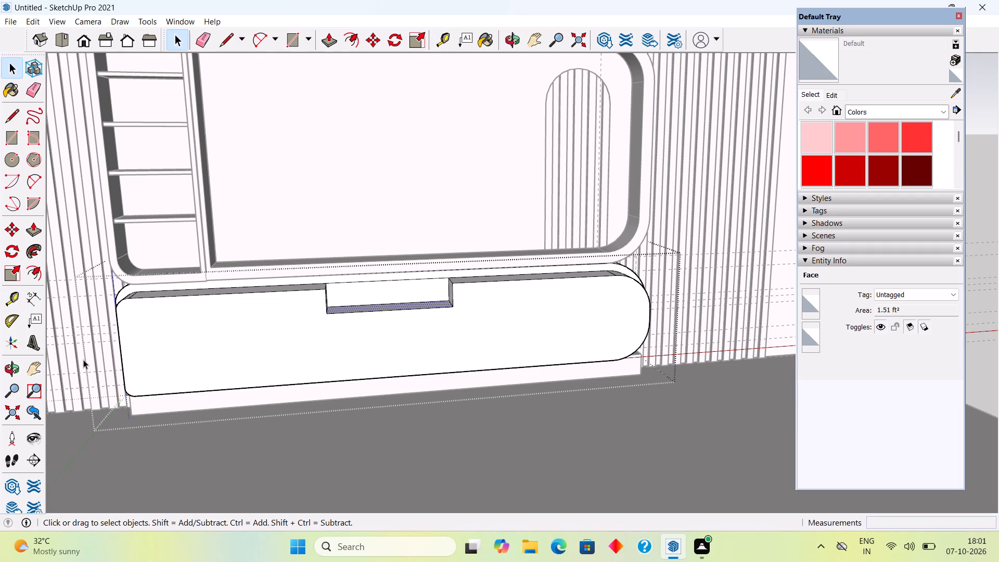
Place three vertical guides across the front panel, spaced 1.9' apart in succession from its left edge.
key("t")
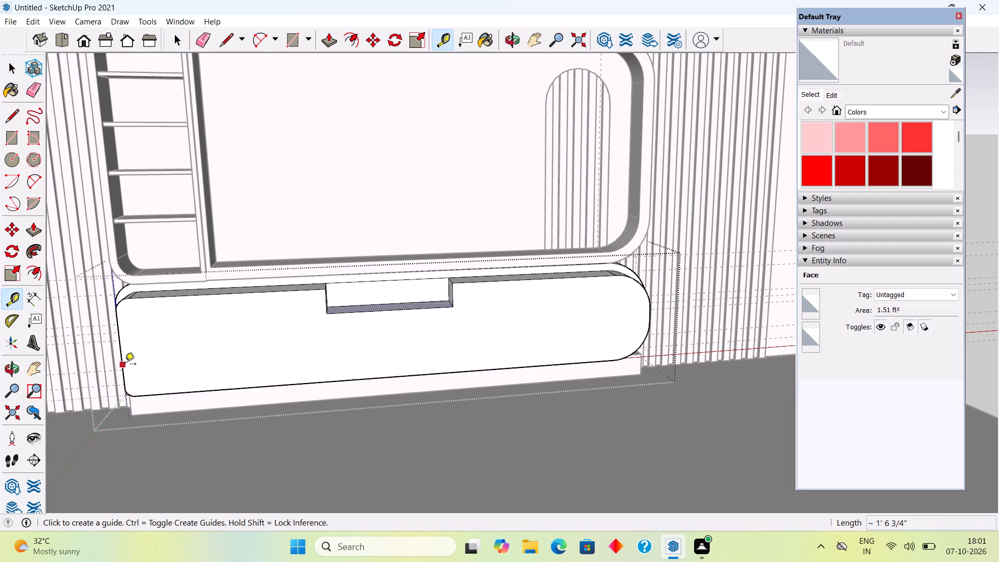
left_click(125, 365)
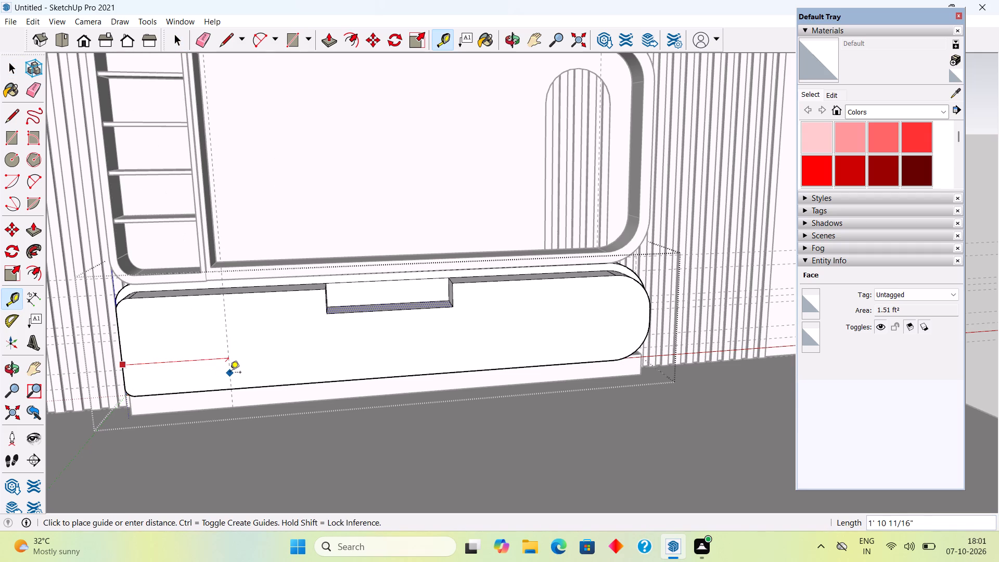
type("1.9'")
key("Return")
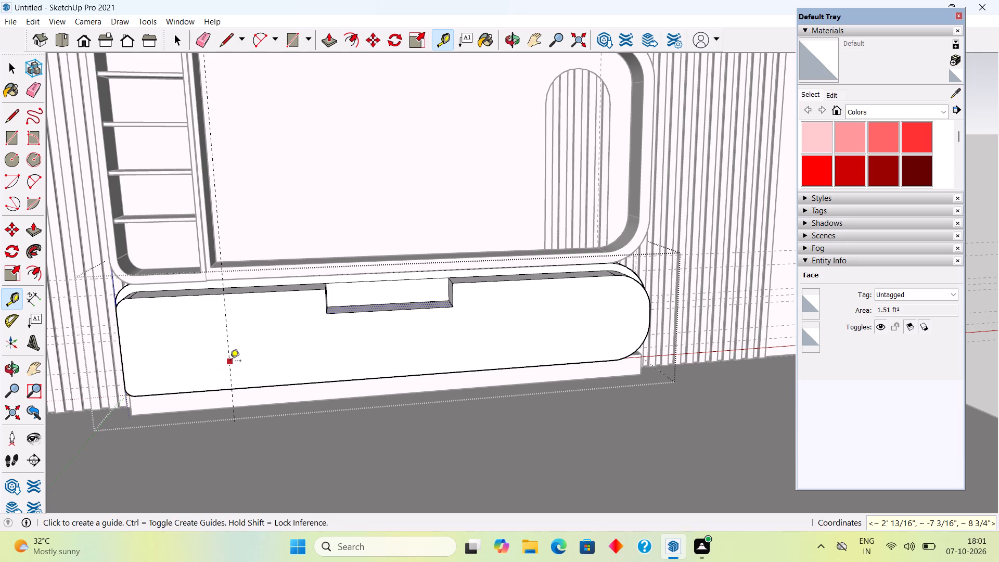
left_click(230, 362)
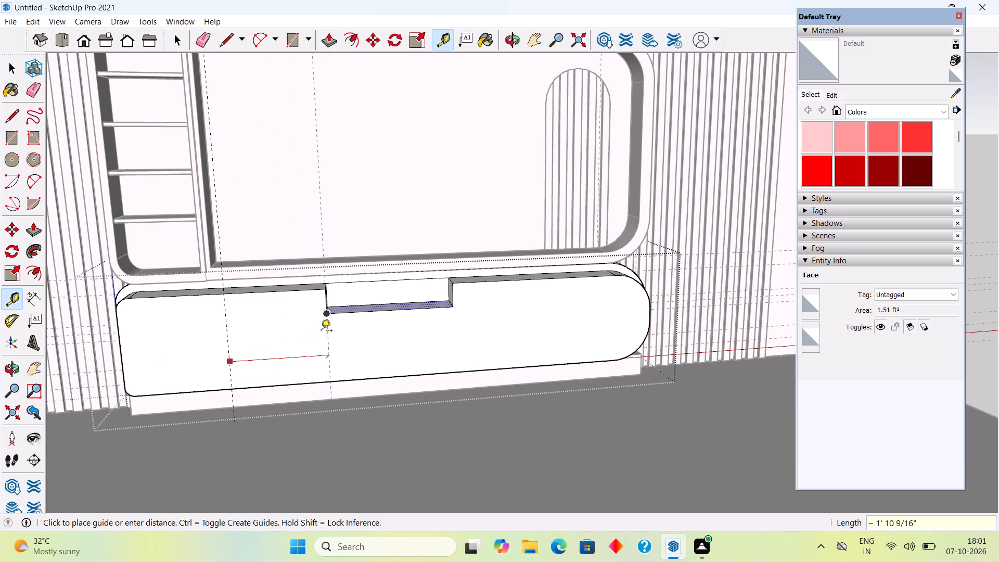
type("1.9")
key("apostrophe")
key("Return")
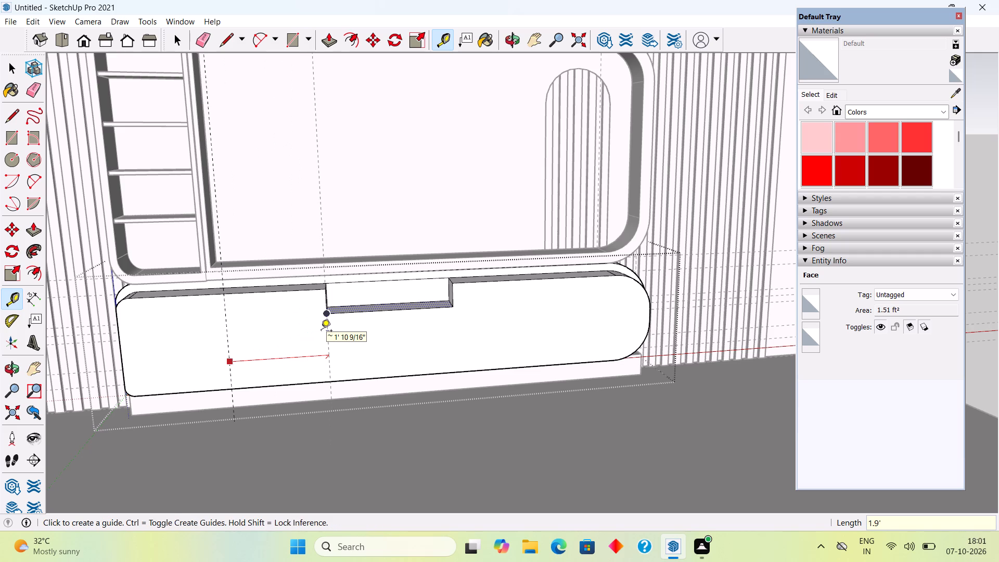
left_click(331, 369)
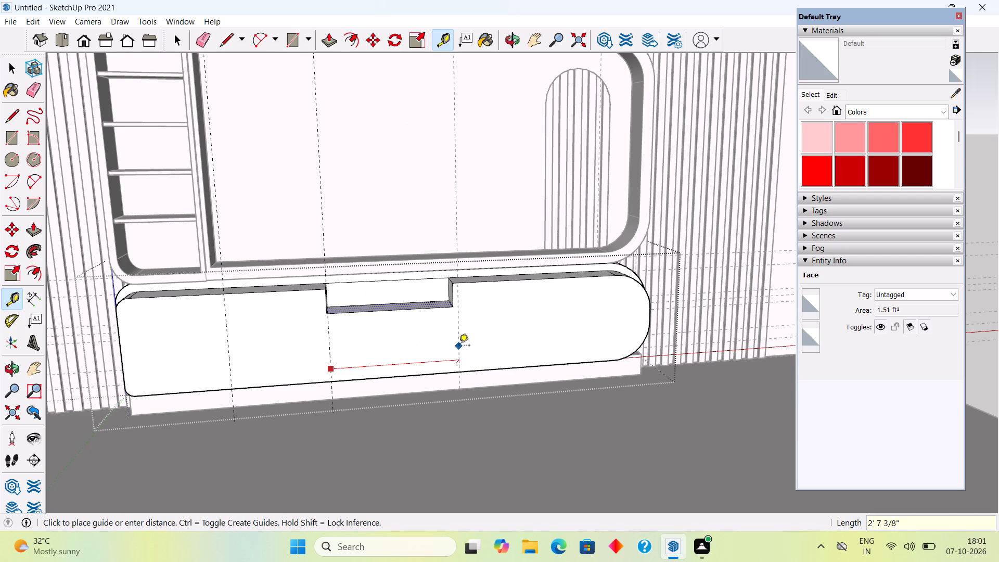
type("1.9'")
key("Return")
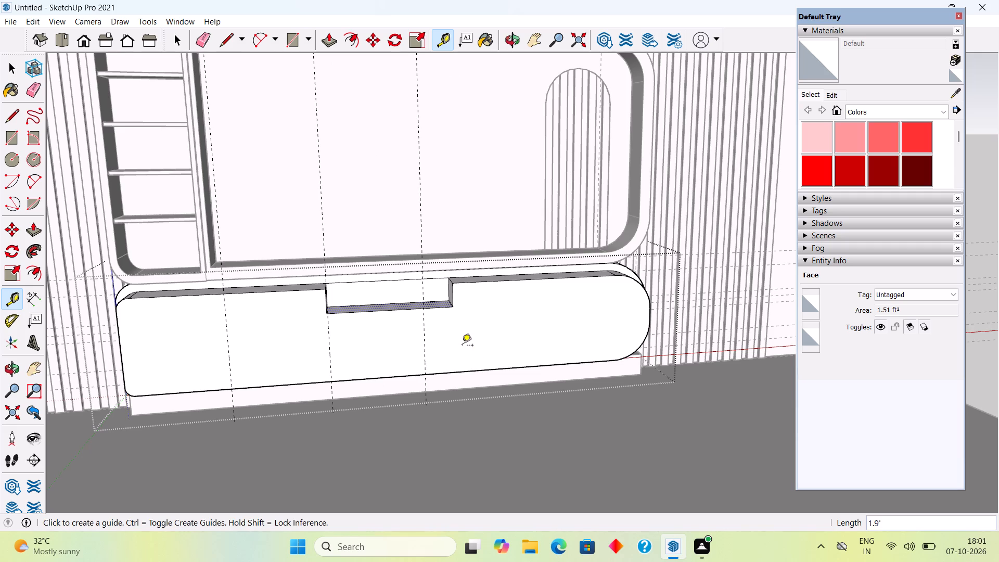
Undo the last vertical guide and place two guides spaced 1.9' apart in succession inward from the front panel's rounded right end.
key("ctrl+z")
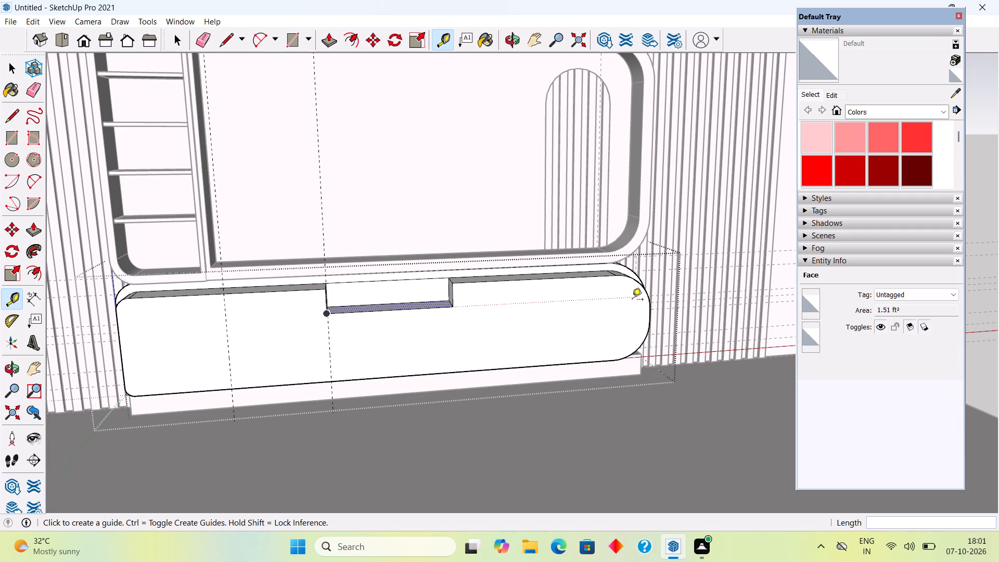
scroll(647, 315, "up", 5)
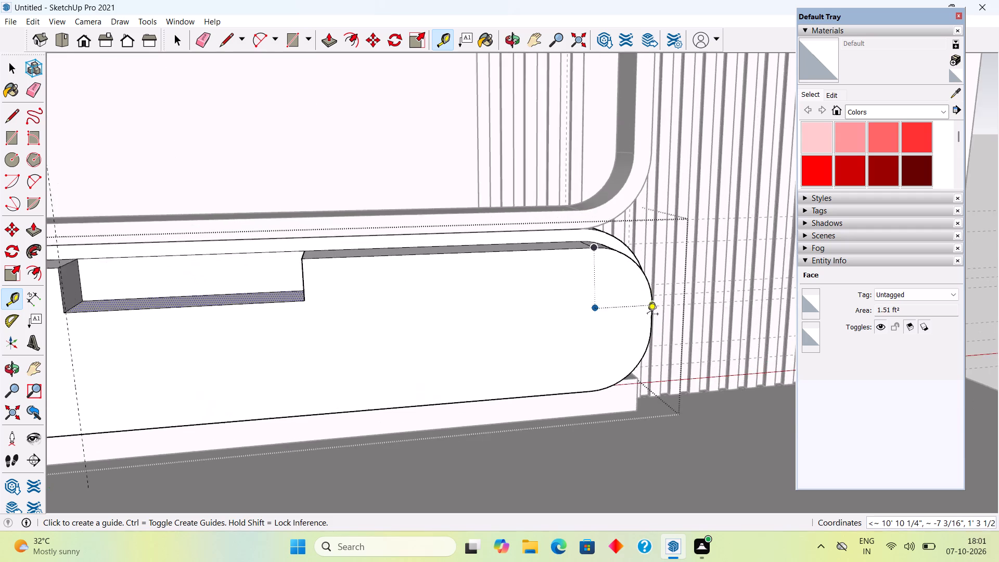
scroll(647, 315, "up", 5)
left_click(654, 308)
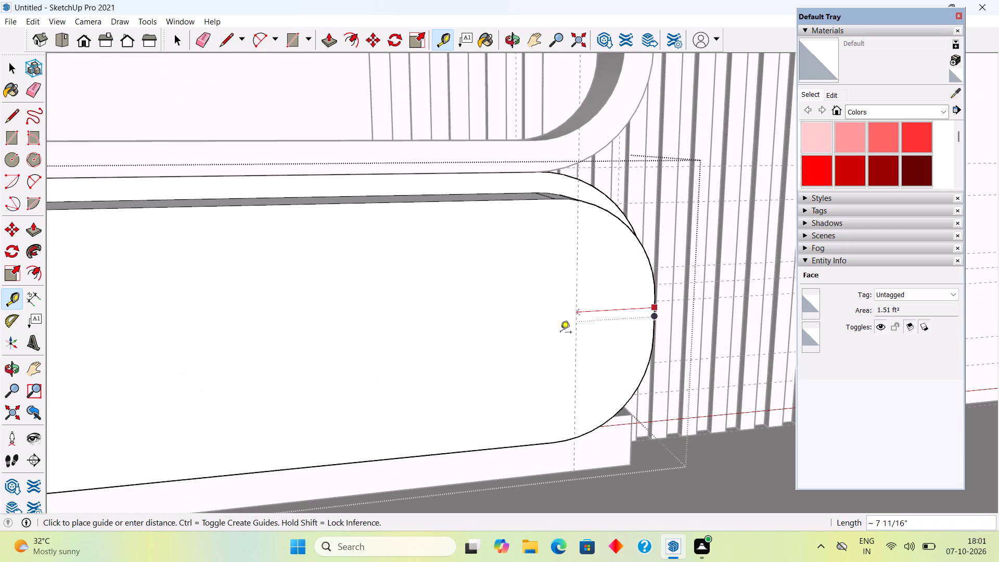
type("1.9'")
key("Return")
scroll(494, 348, "down", 7)
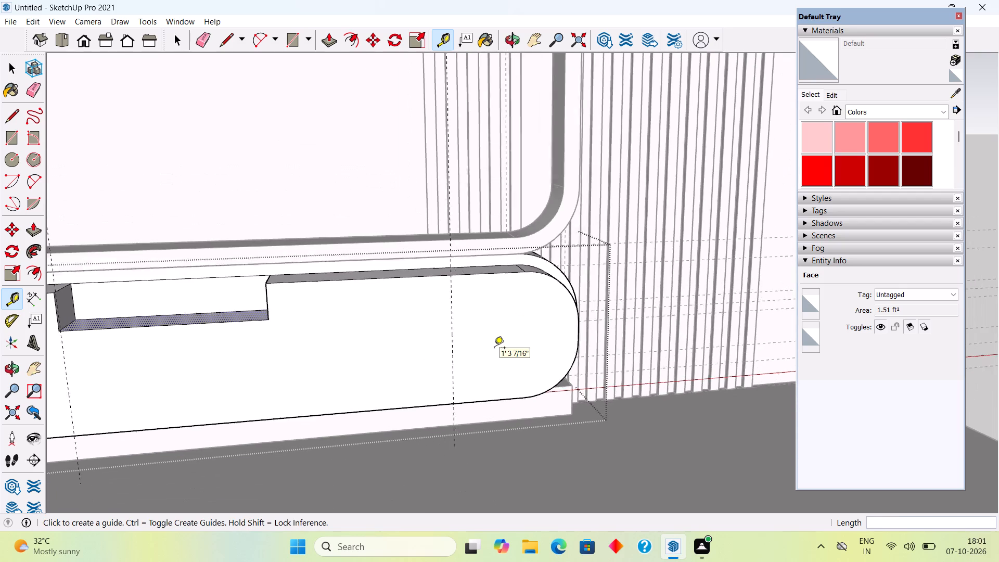
scroll(494, 349, "down", 1)
left_click(459, 363)
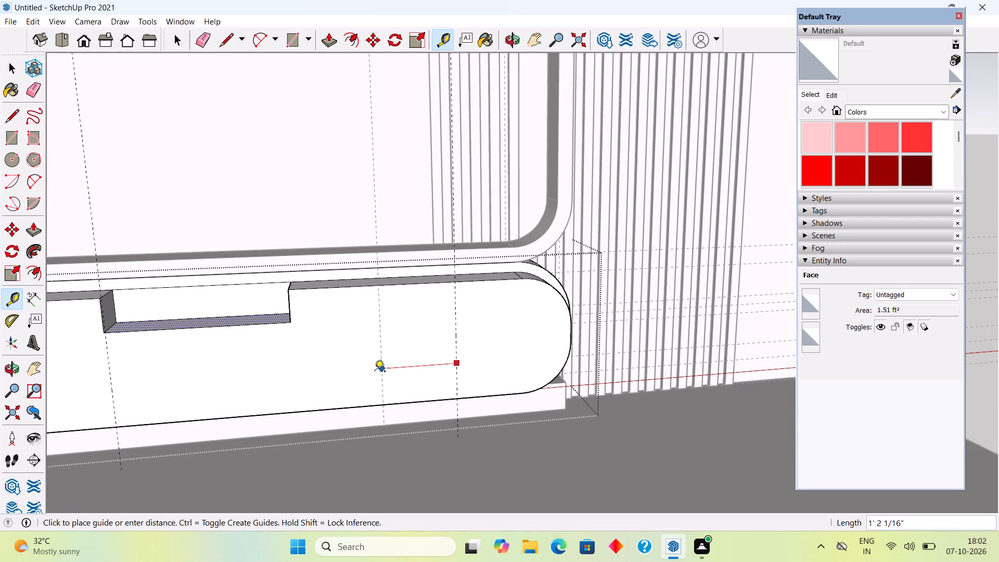
type("1.8")
key("BackSpace")
type("9'")
key("Return")
key("space")
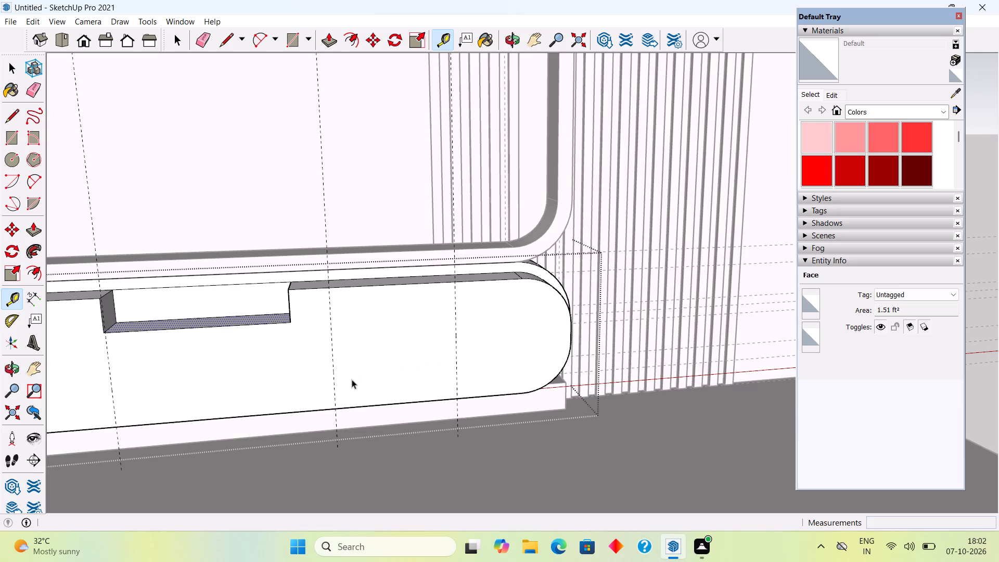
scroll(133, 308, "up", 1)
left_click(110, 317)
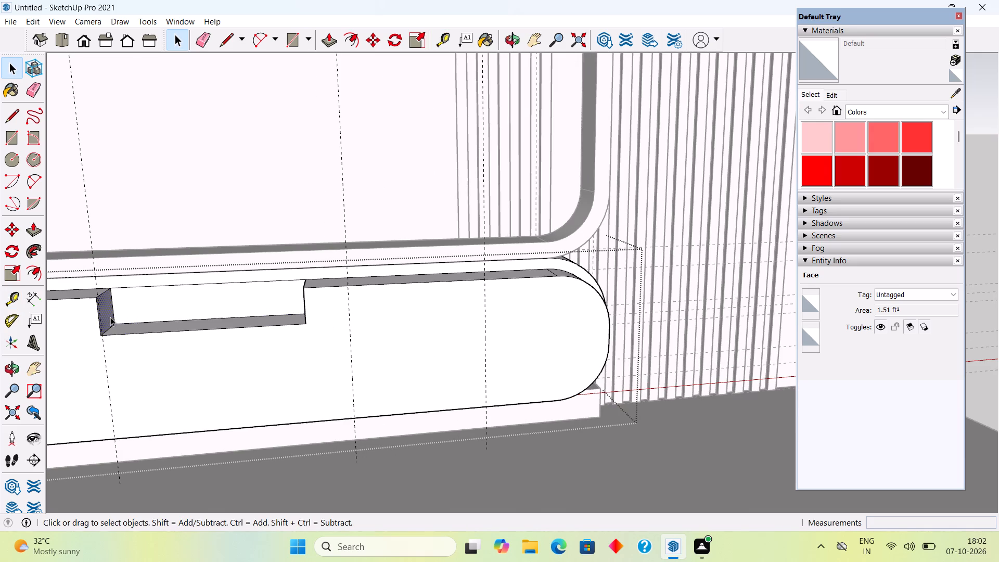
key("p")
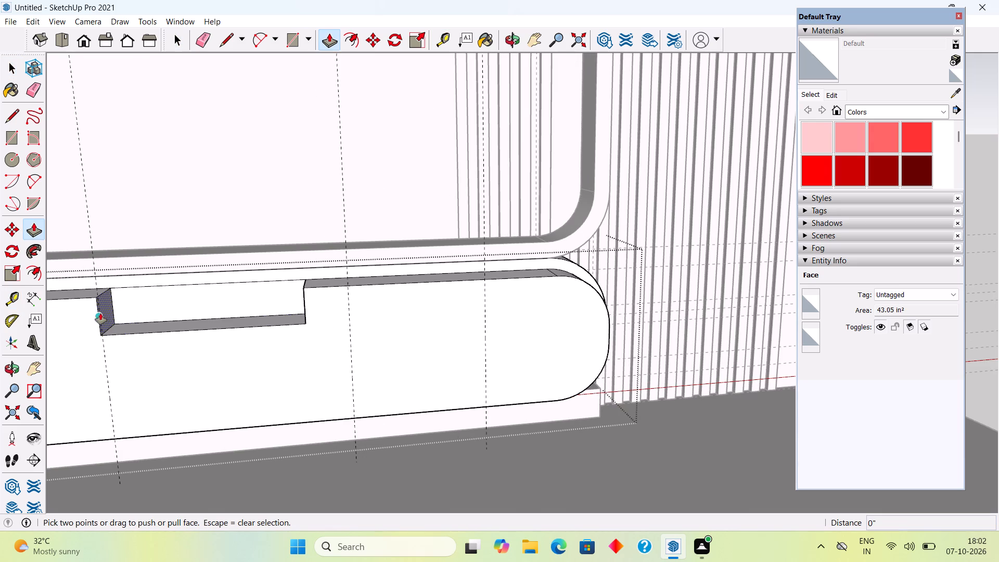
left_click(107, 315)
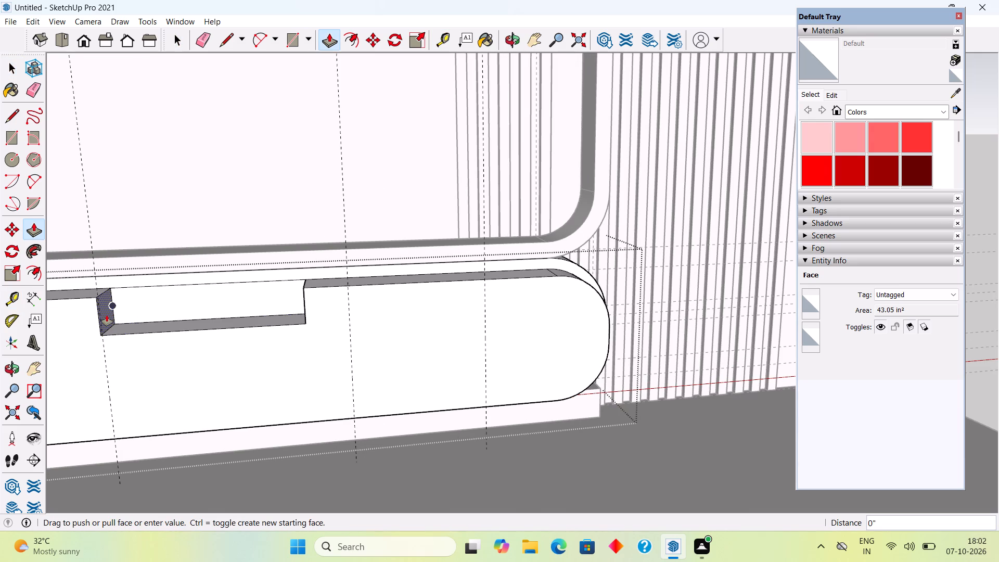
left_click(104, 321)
Push the recess's right side face outward about 7" to the nearest vertical guide on its right.
middle_click_drag(252, 319, 334, 320)
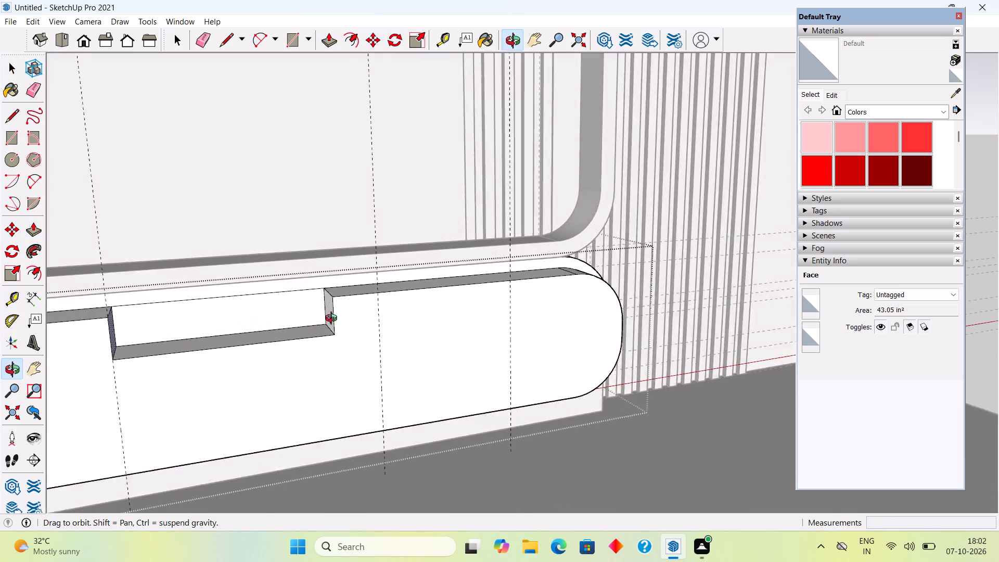
middle_click_drag(334, 320, 377, 321)
left_click(374, 329)
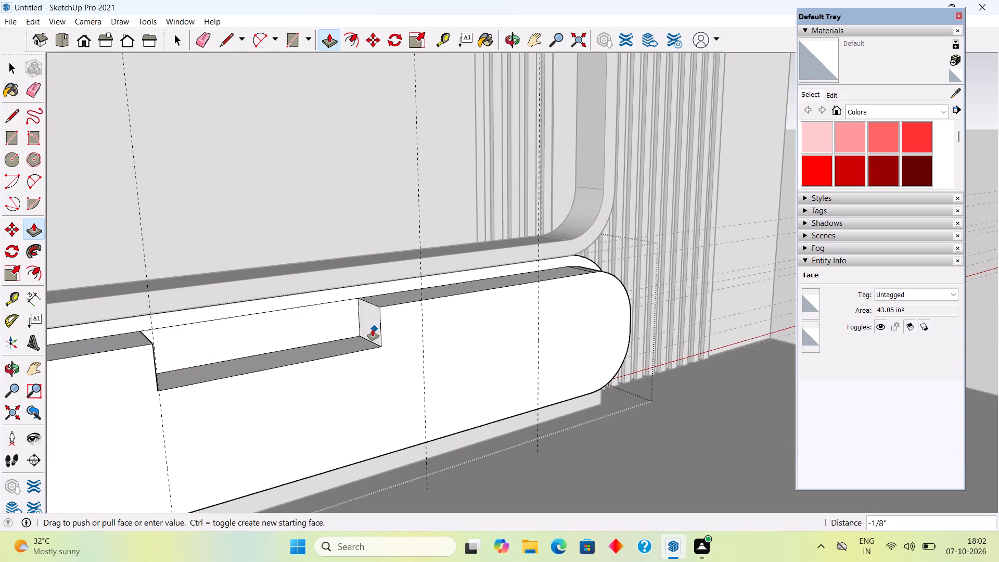
key("space")
left_click(368, 326)
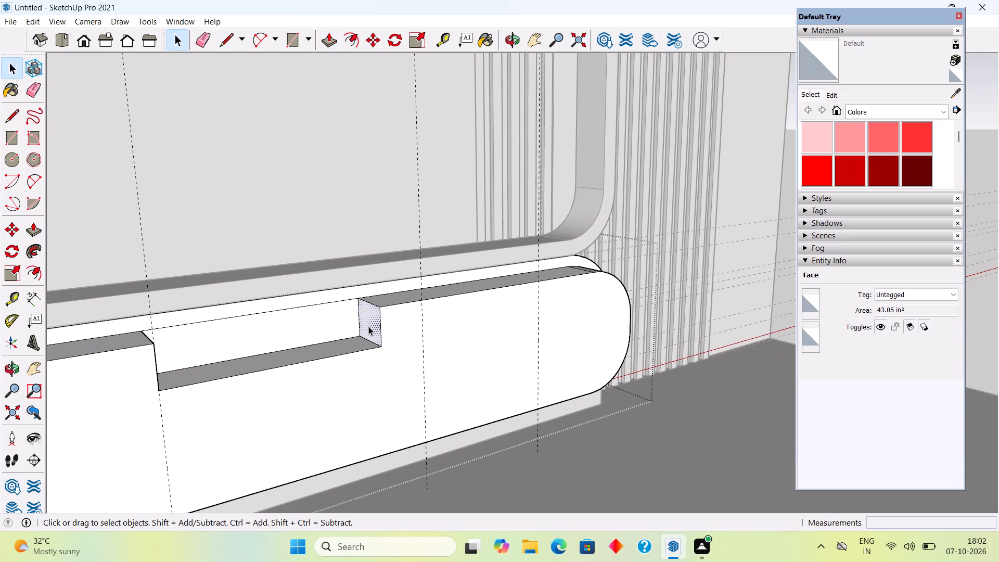
key("p")
left_click(368, 326)
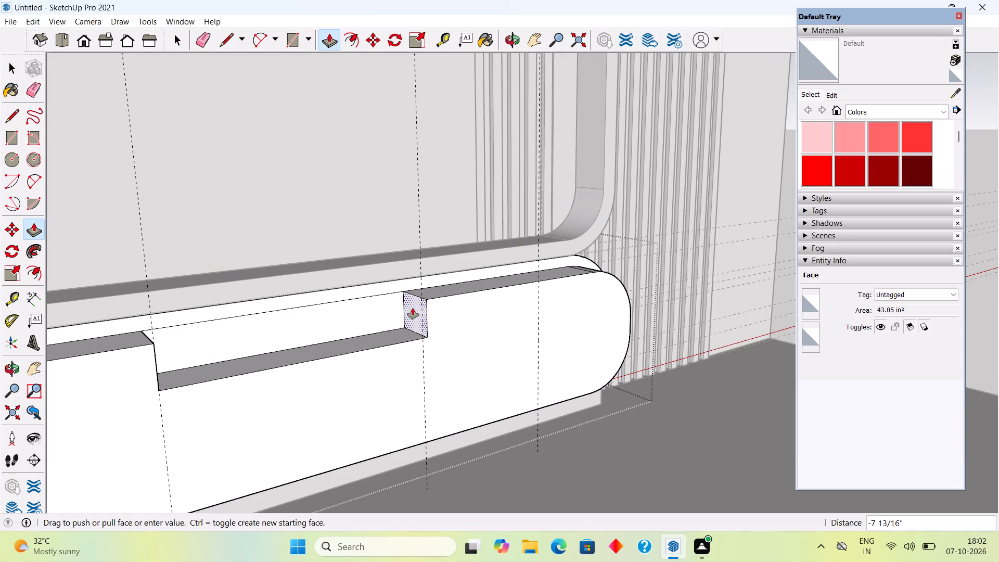
left_click(419, 301)
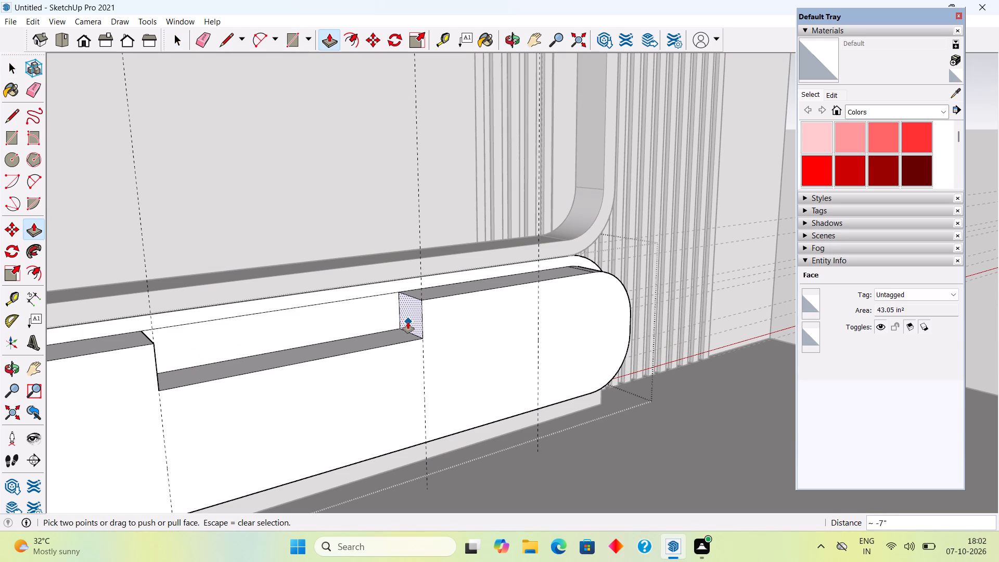
key("space")
Place a horizontal guide across the front panel, parallel to its bottom edge, at about mid-height of the rounded right end.
scroll(408, 324, "down", 9)
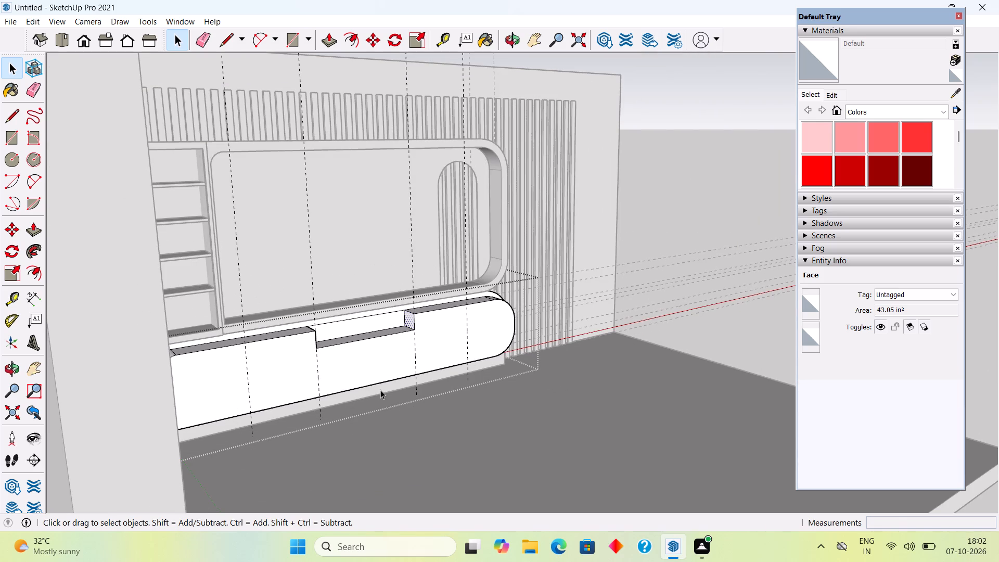
key("t")
left_click(378, 385)
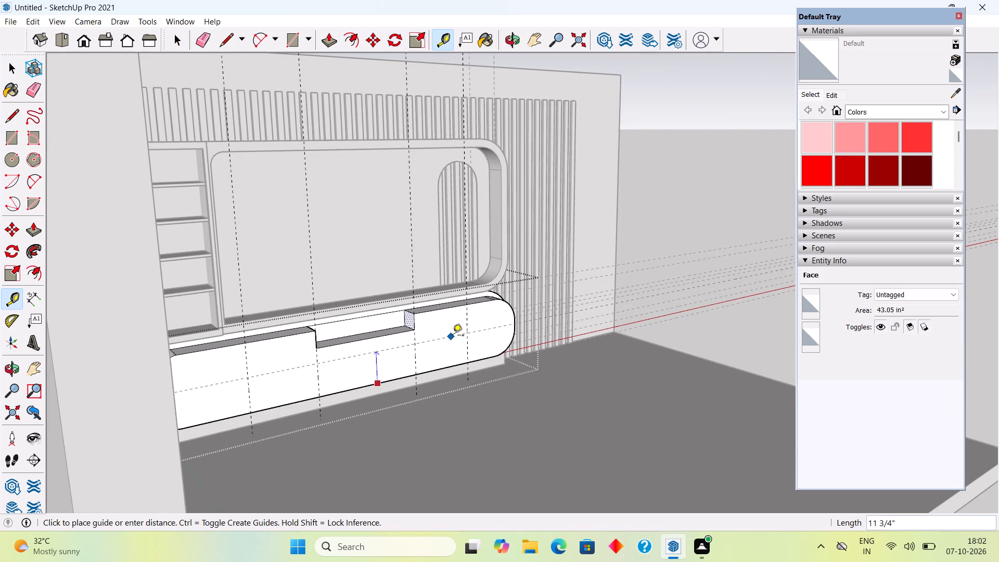
left_click(516, 328)
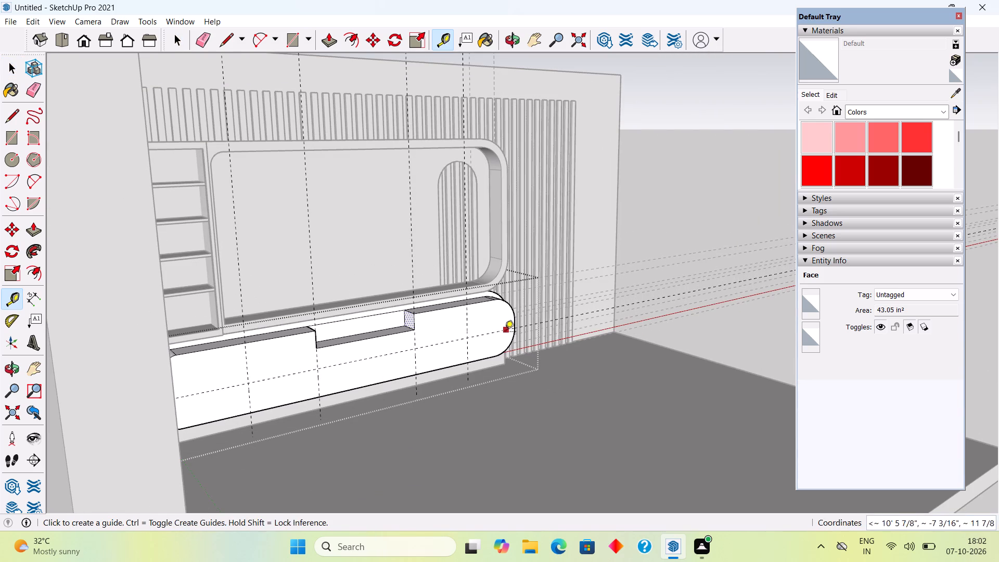
key("space")
Push the recess's bottom face down about 7 1/8" to the horizontal guide.
middle_click_drag(370, 346, 280, 392)
scroll(321, 328, "up", 4)
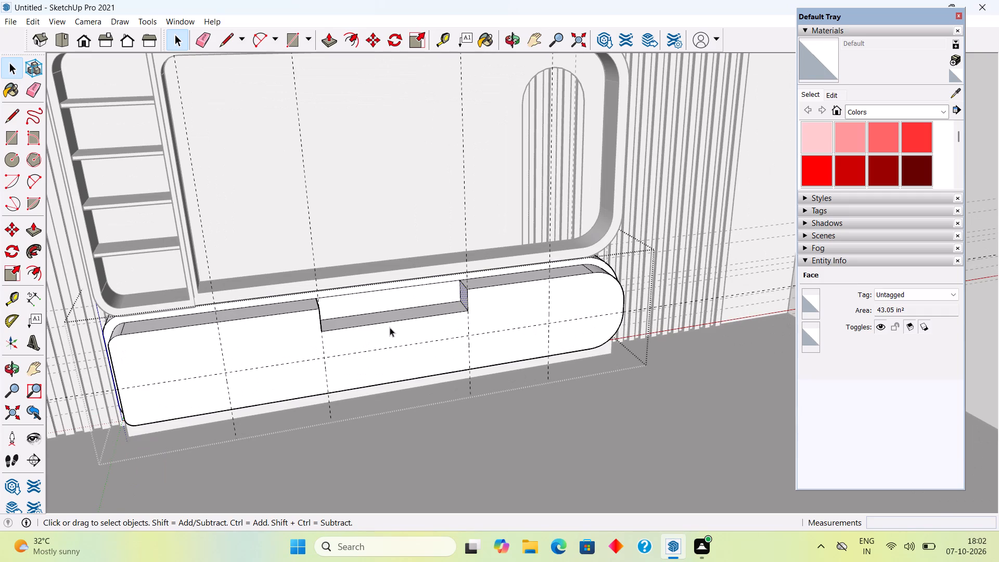
scroll(382, 322, "up", 5)
middle_click_drag(373, 303, 379, 335)
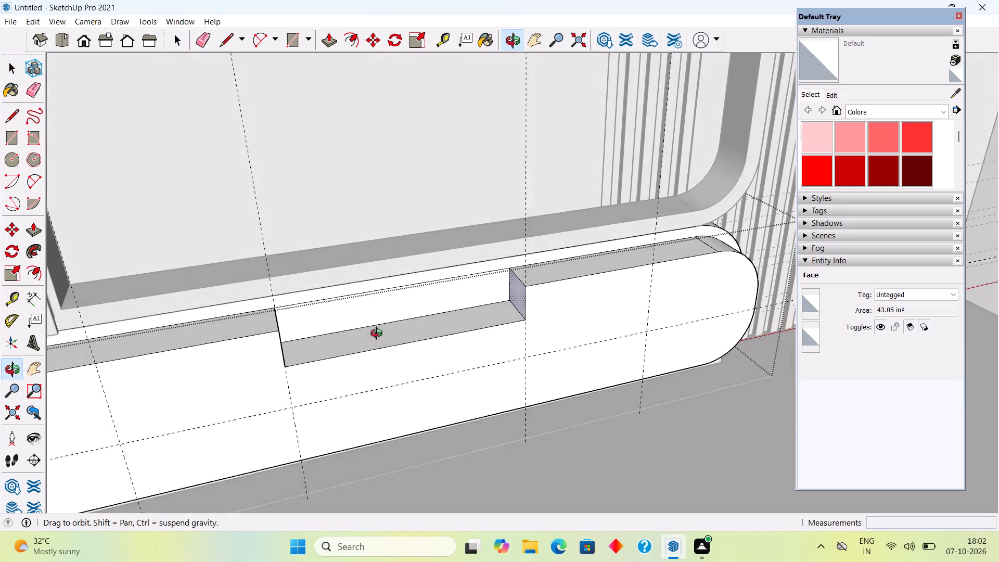
middle_click_drag(379, 335, 378, 339)
scroll(378, 340, "up", 4)
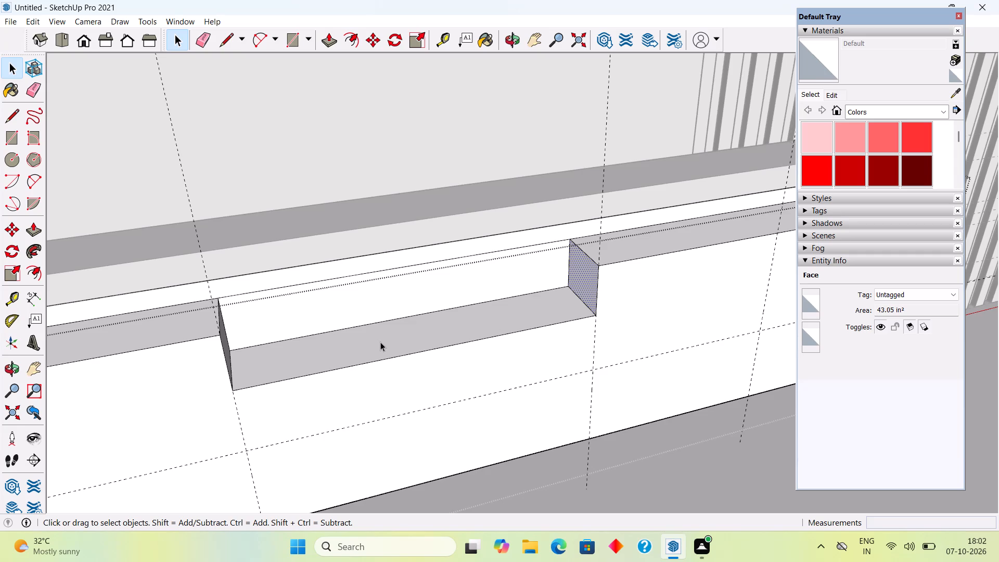
left_click(386, 349)
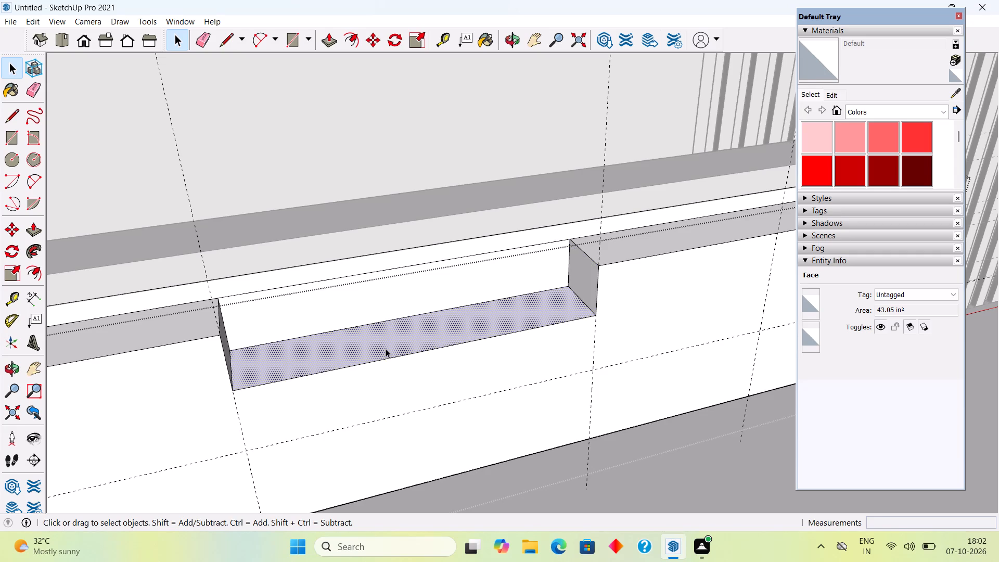
key("p")
left_click(386, 349)
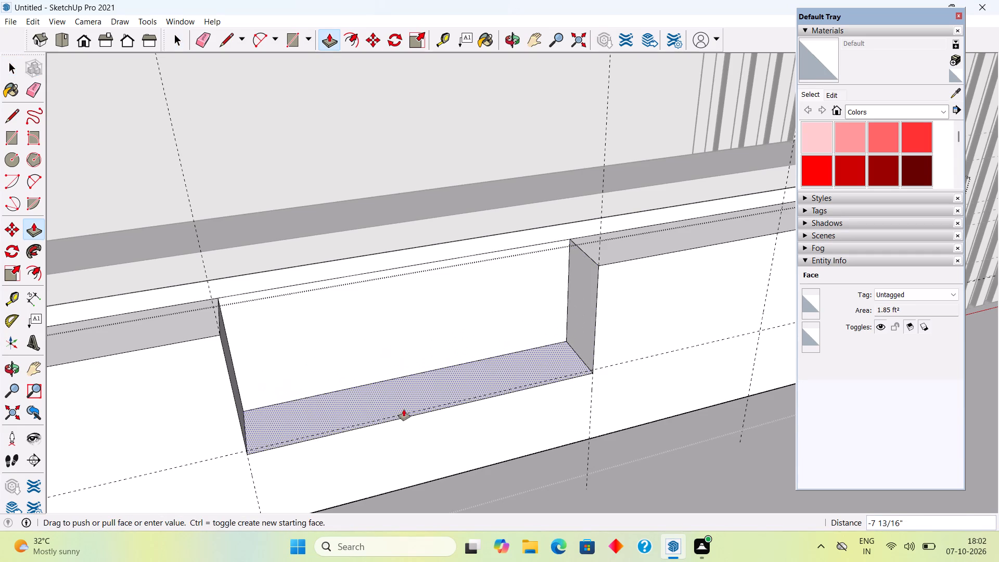
left_click(524, 387)
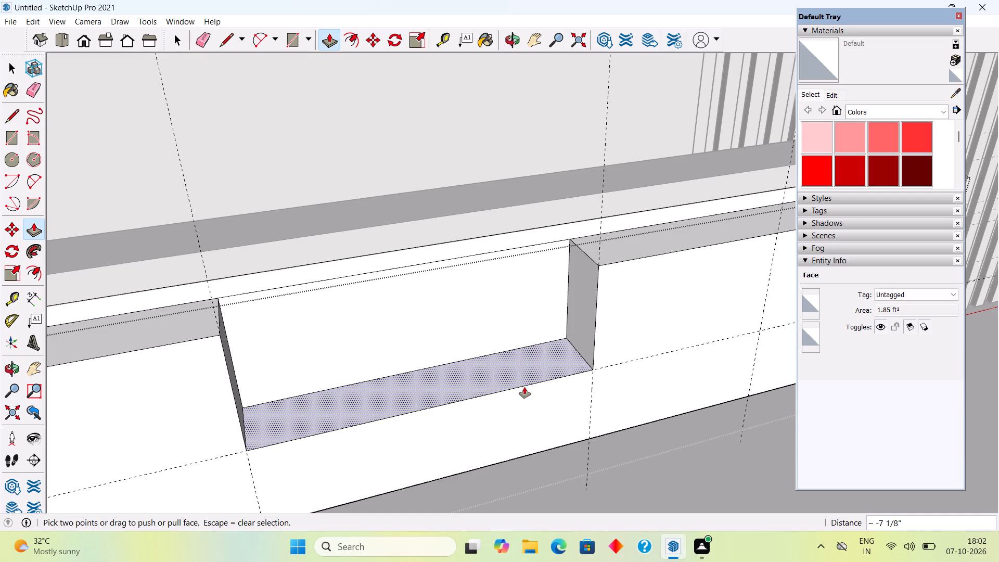
Pull the recess's bottom face up 0.3".
left_click(483, 371, "ctrl")
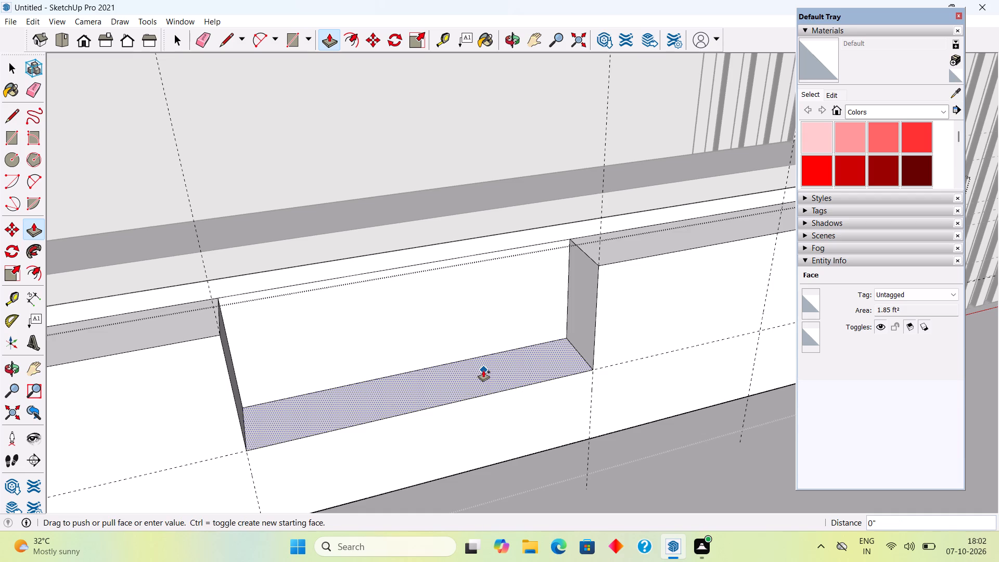
type(".3\"")
key("Return")
key("space")
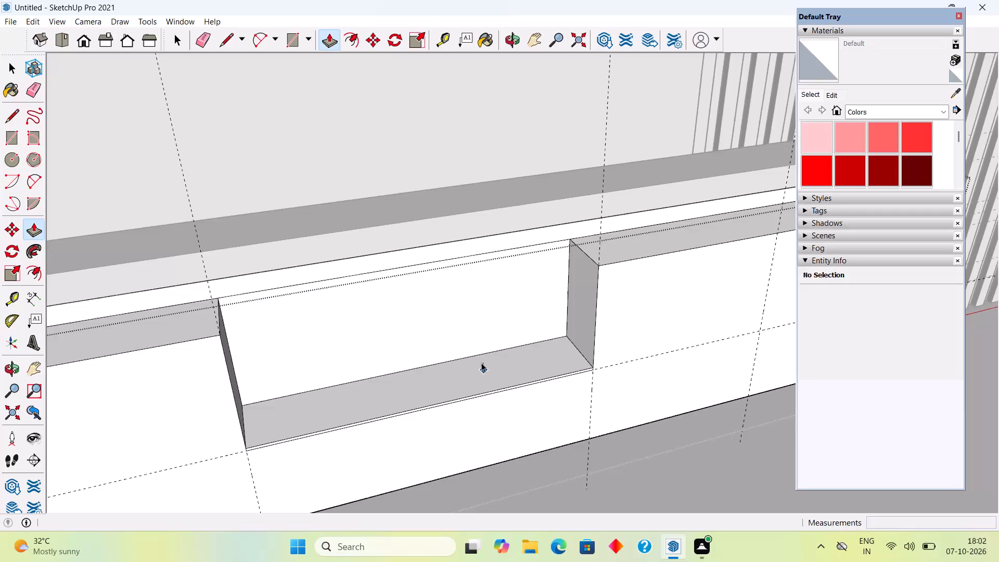
Pull the recess's left and right side faces inward 0.3" each.
middle_click_drag(194, 373, 140, 376)
scroll(182, 345, "up", 5)
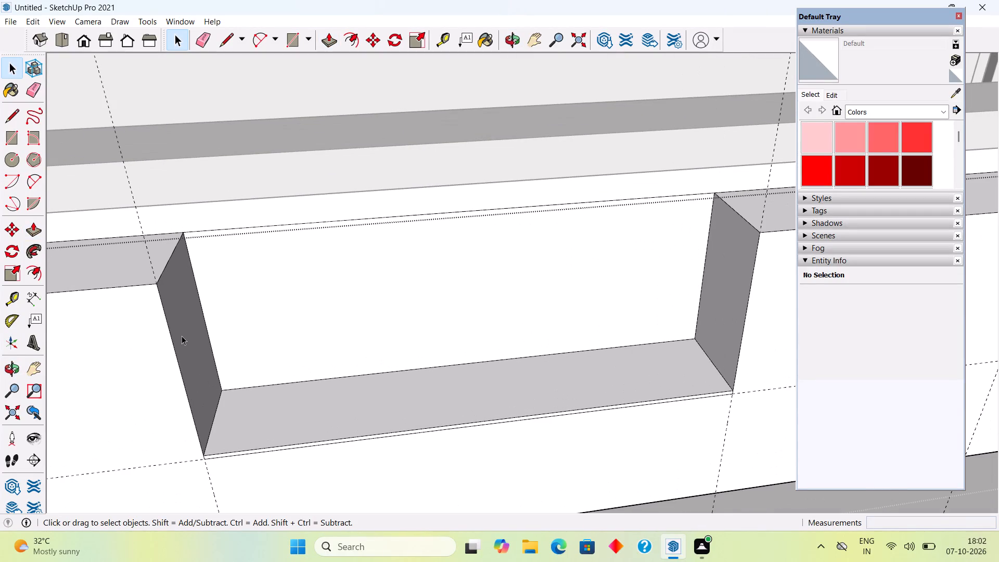
left_click(182, 336)
key("p")
left_click(182, 336)
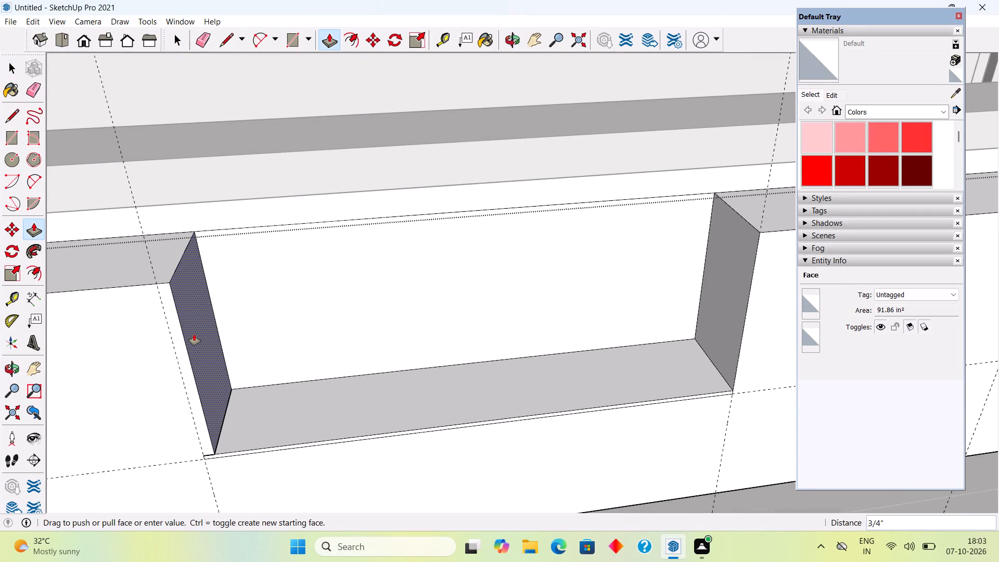
type(".3\"")
key("Return")
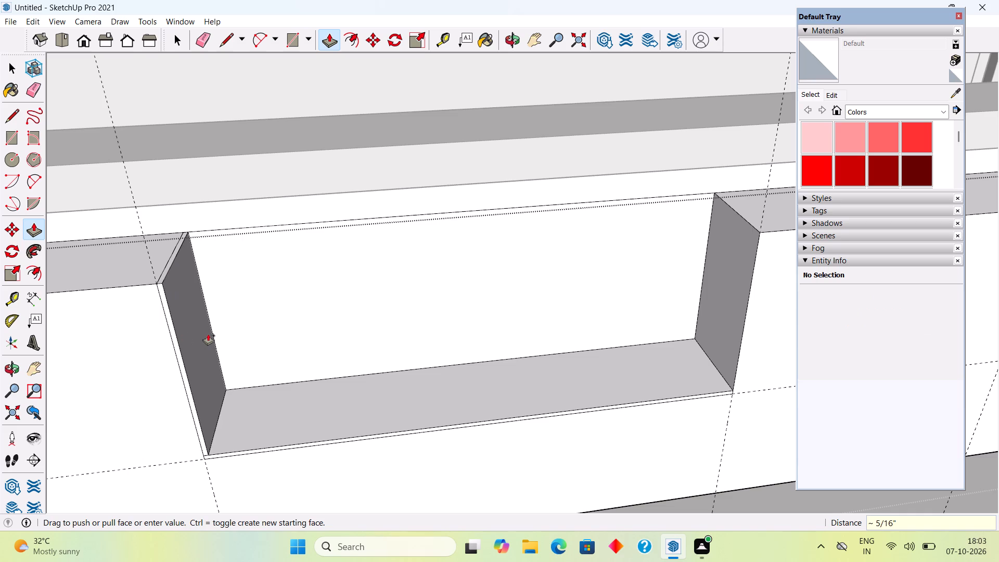
key("space")
left_click(726, 311)
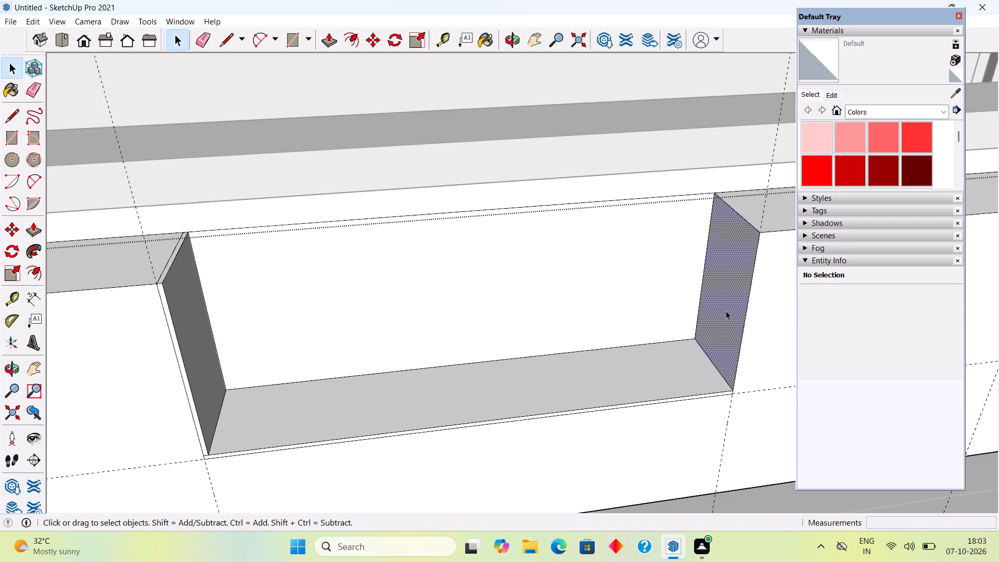
key("p")
left_click(726, 311)
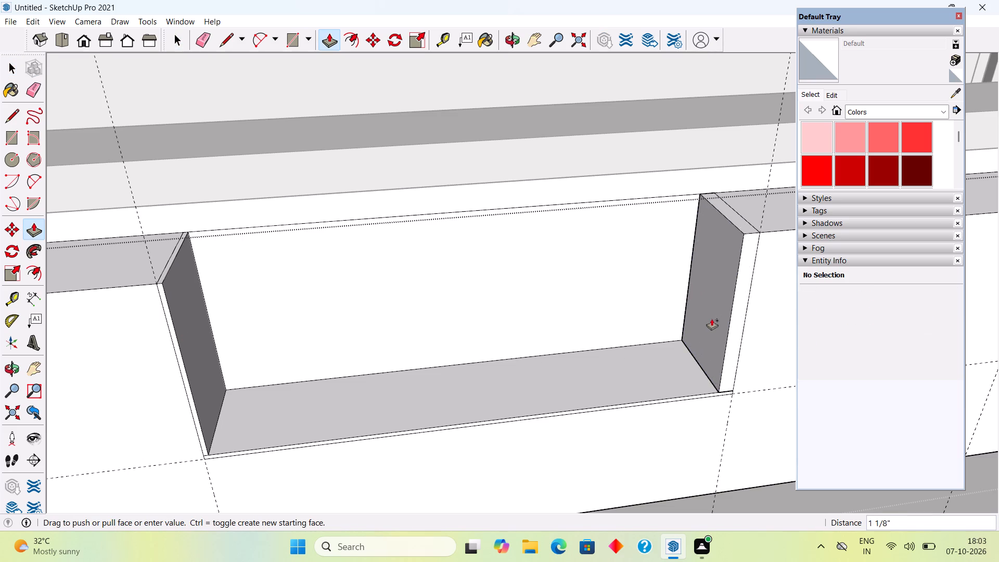
type(".3\"")
key("Return")
key("space")
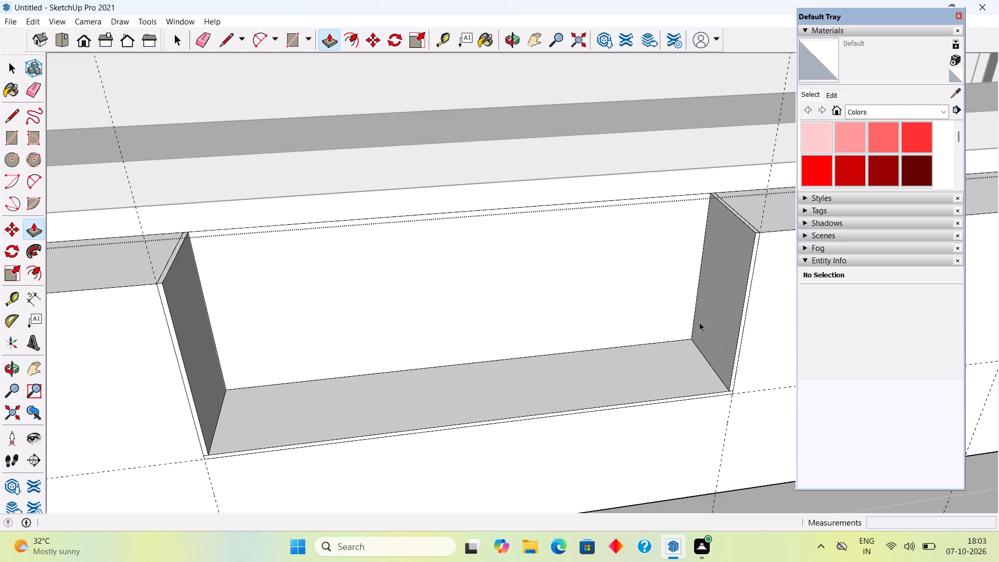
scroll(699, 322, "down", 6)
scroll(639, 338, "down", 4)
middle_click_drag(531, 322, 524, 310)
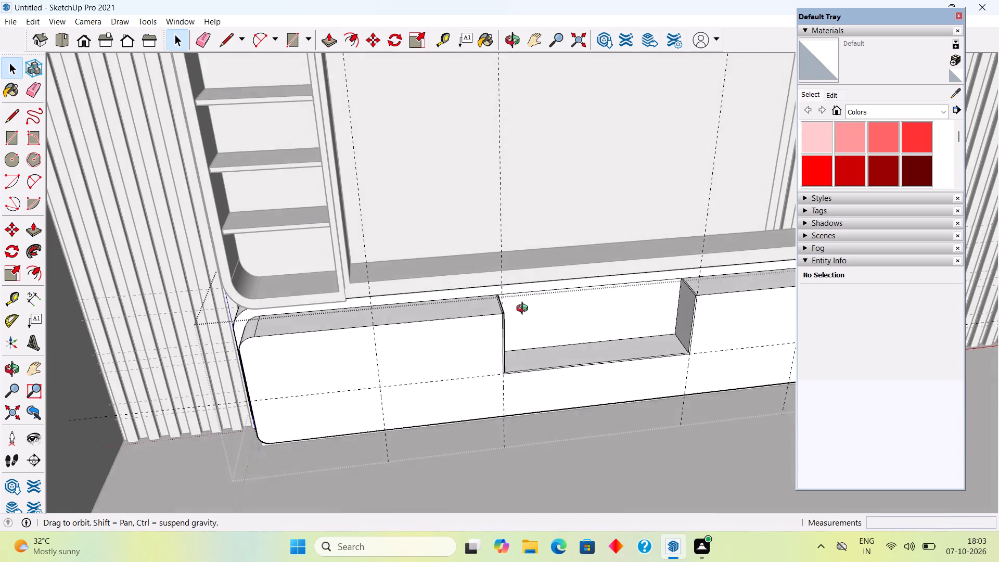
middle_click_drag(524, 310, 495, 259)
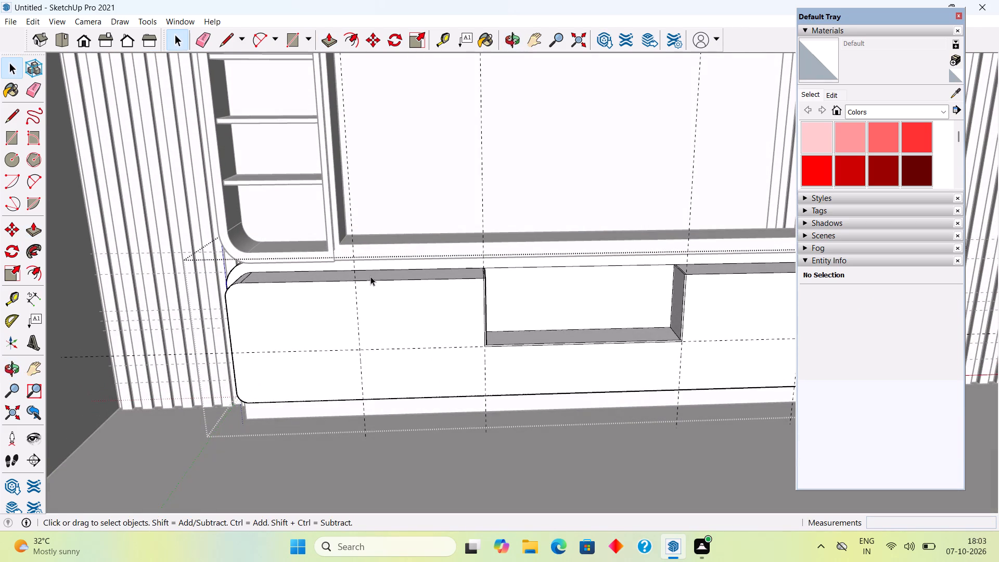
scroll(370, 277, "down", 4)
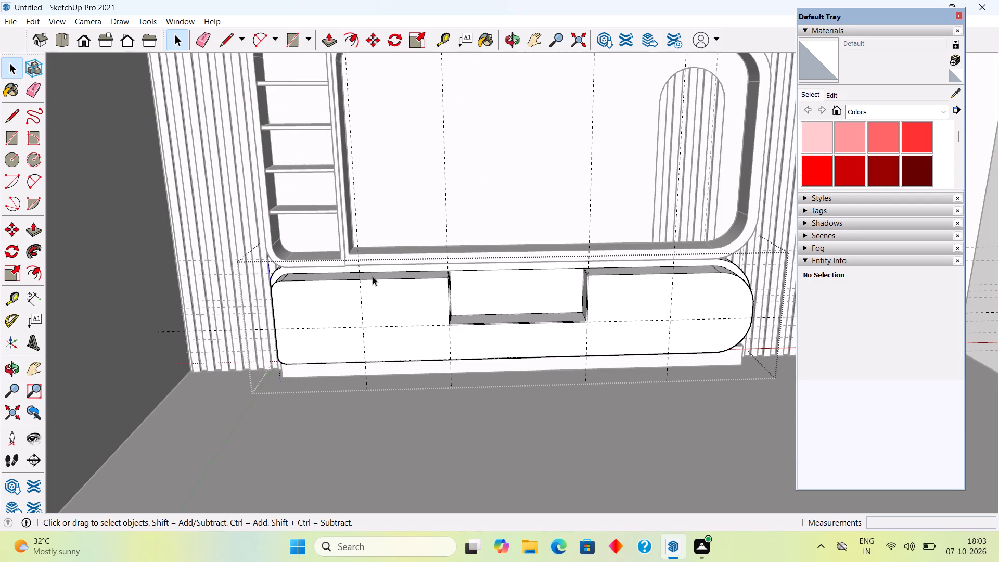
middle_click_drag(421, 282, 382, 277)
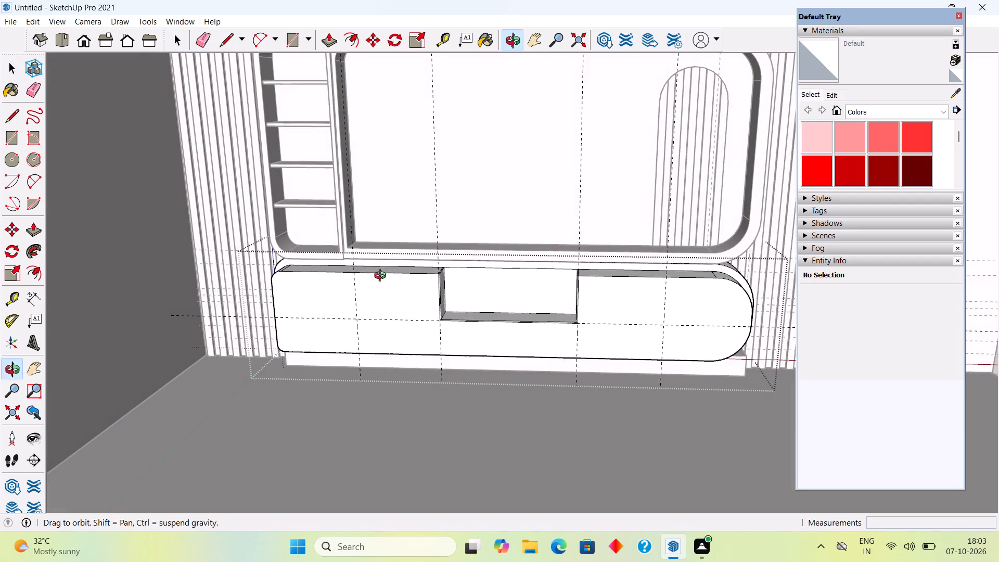
Place a parallel guide 0.3" from each of the two outer vertical guides on the lower box's front panel.
middle_click_drag(382, 277, 368, 297)
scroll(368, 297, "up", 1)
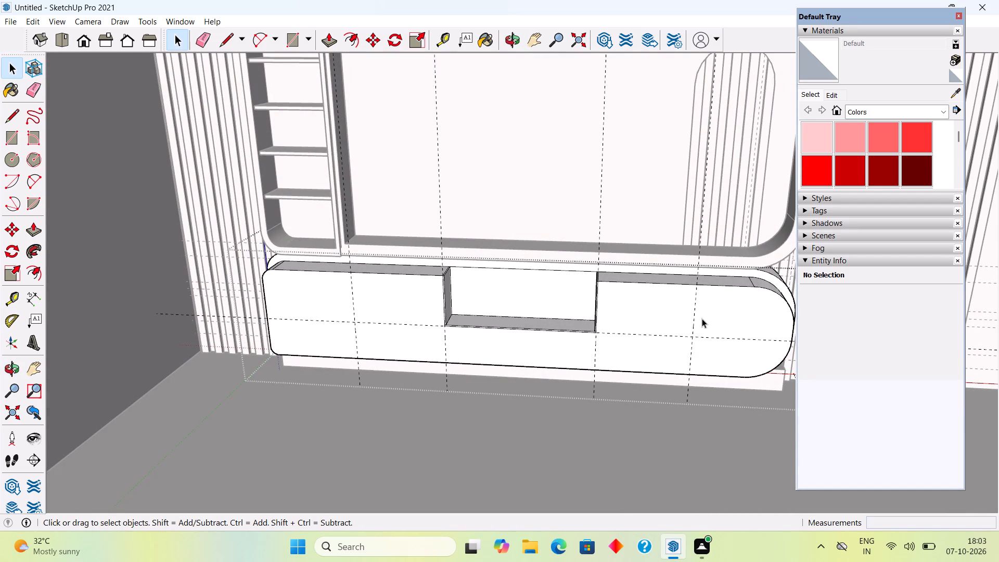
scroll(695, 321, "up", 3)
scroll(693, 319, "down", 5)
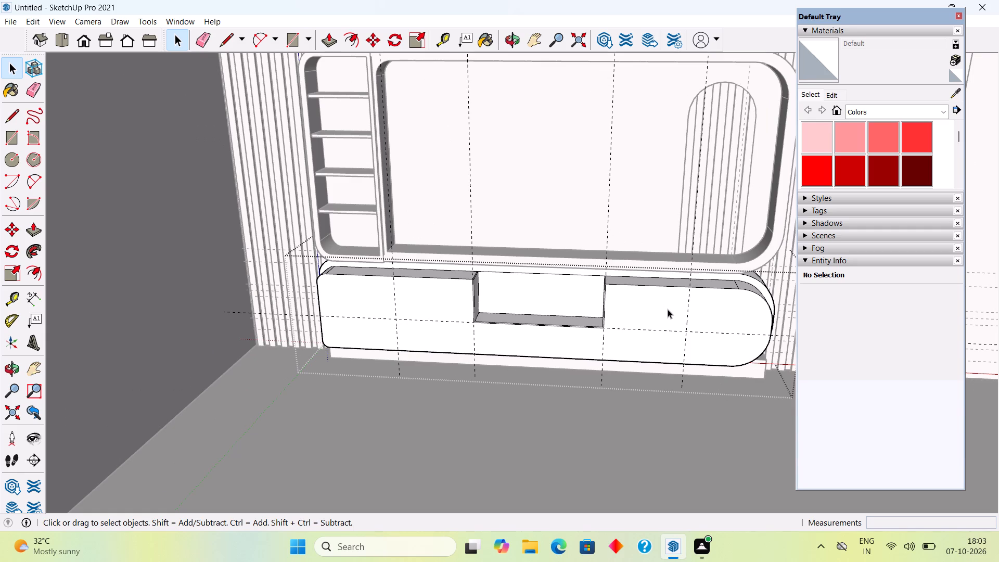
key("t")
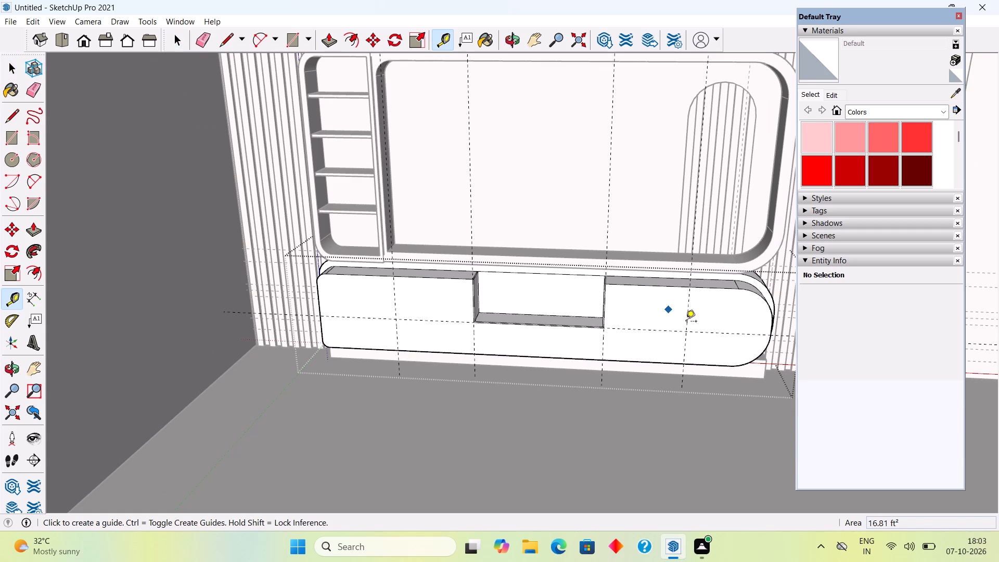
left_click(686, 322)
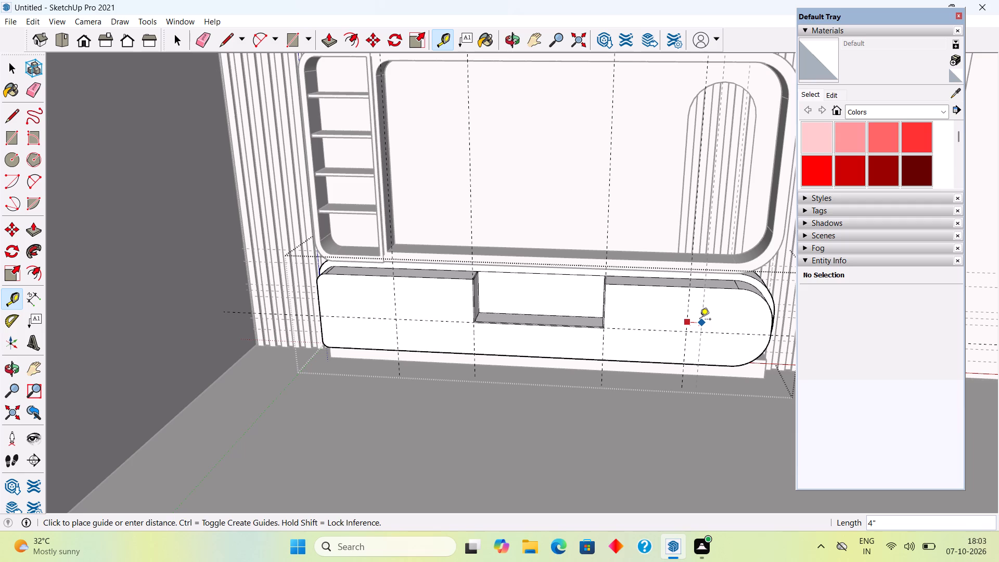
type(".3\"")
key("Return")
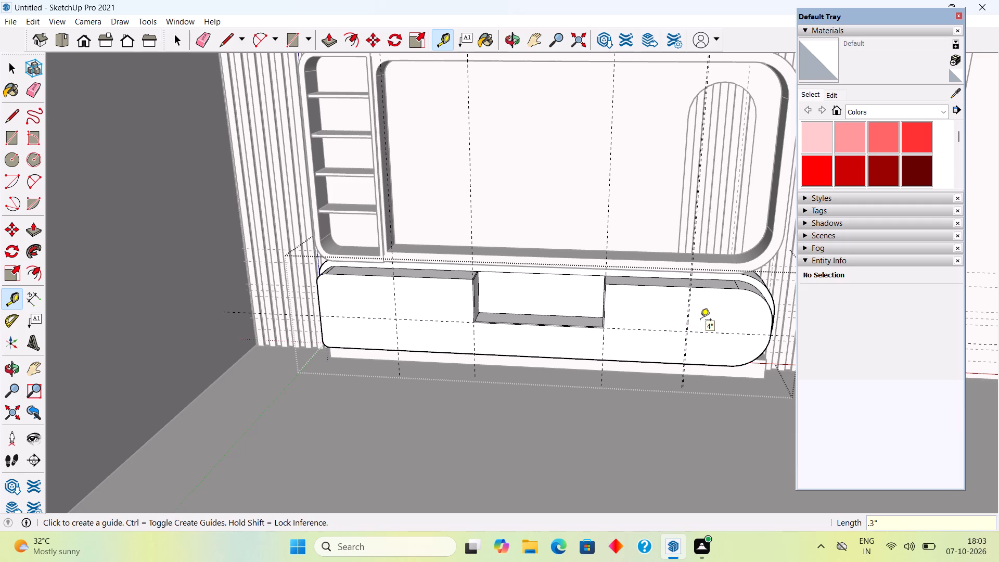
left_click(395, 311)
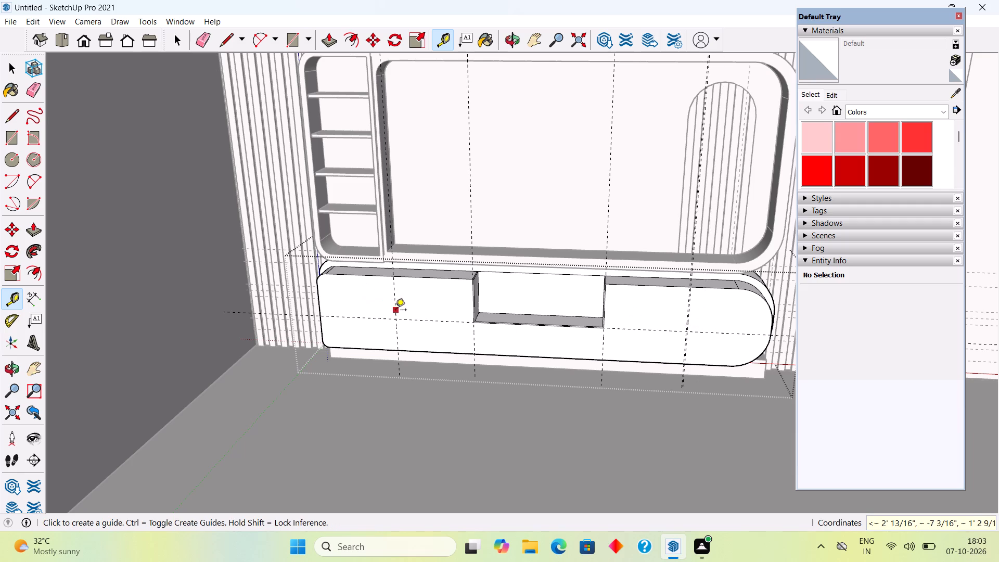
type(".3\"")
key("Return")
key("space")
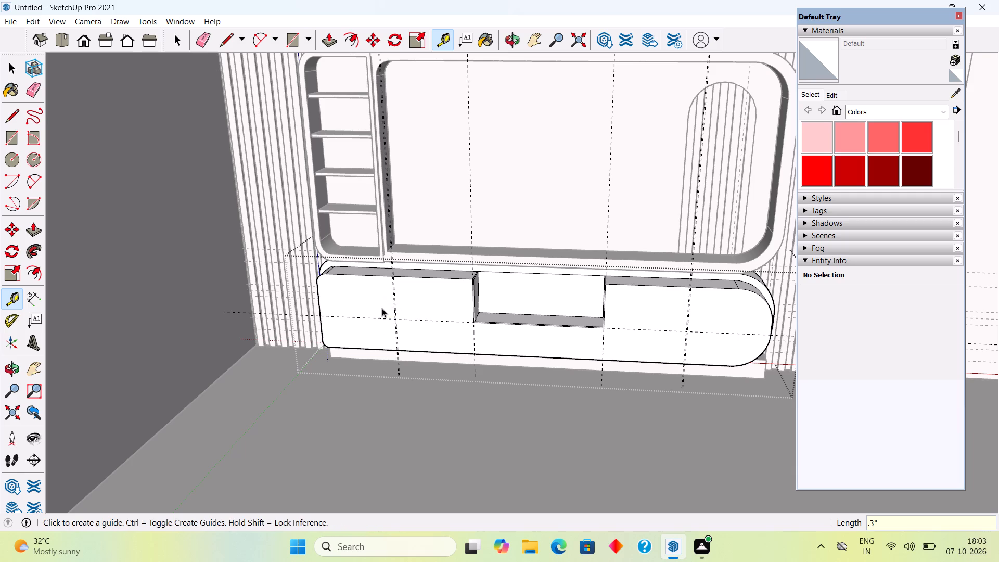
Draw a full-height rectangle about 5/16" by 1' 11" between the paired guides on the front panel's left part.
scroll(382, 308, "up", 1)
scroll(422, 298, "up", 4)
middle_click_drag(385, 268, 447, 211)
scroll(404, 248, "up", 2)
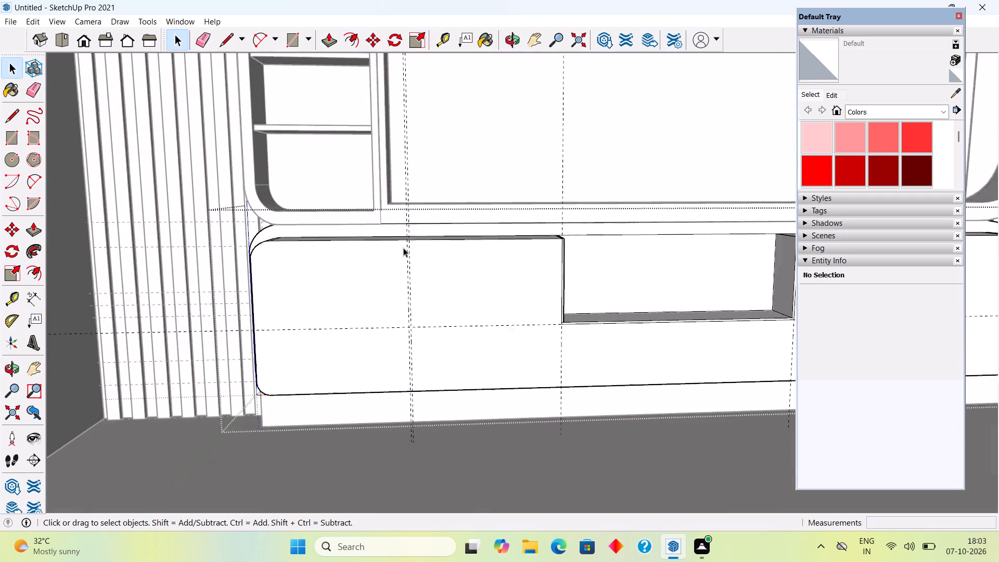
scroll(403, 248, "up", 7)
left_click(403, 248)
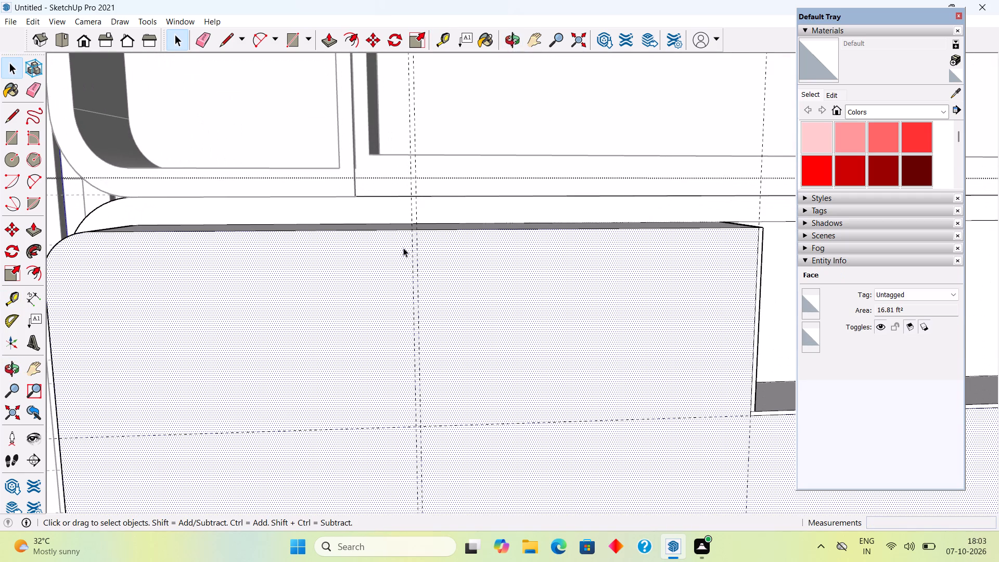
key("r")
left_click(409, 229)
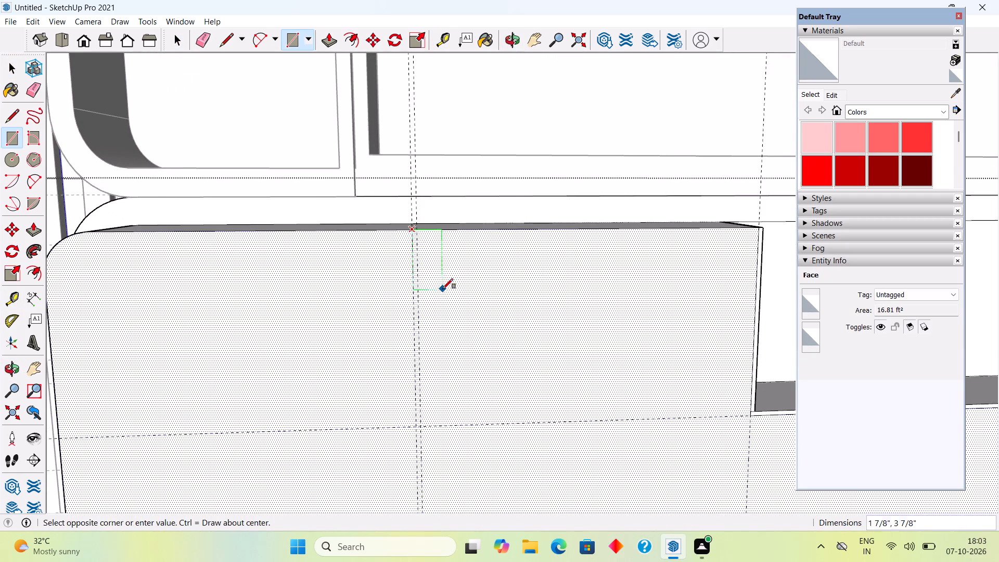
scroll(442, 289, "down", 8)
scroll(436, 436, "up", 4)
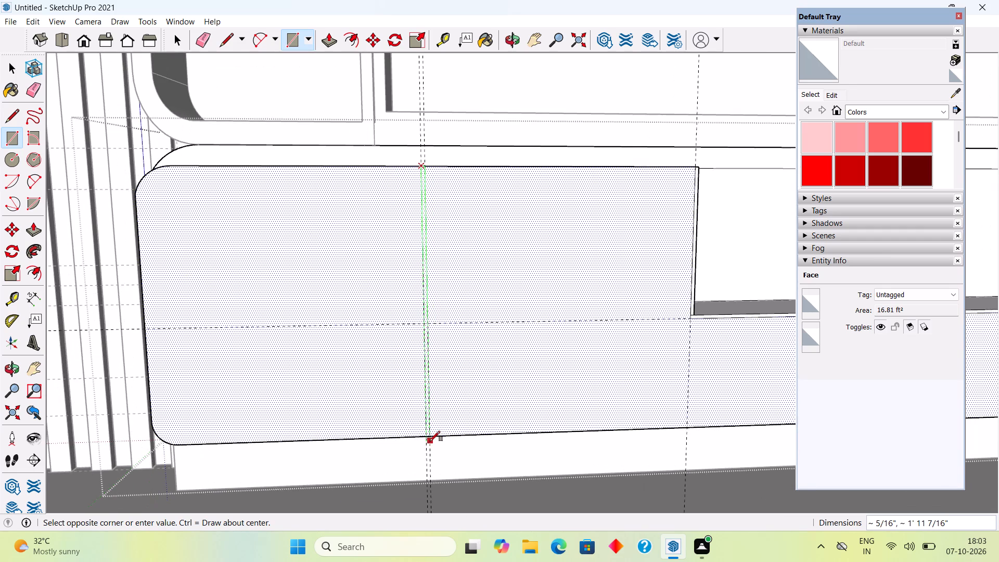
scroll(430, 441, "up", 9)
left_click(430, 433)
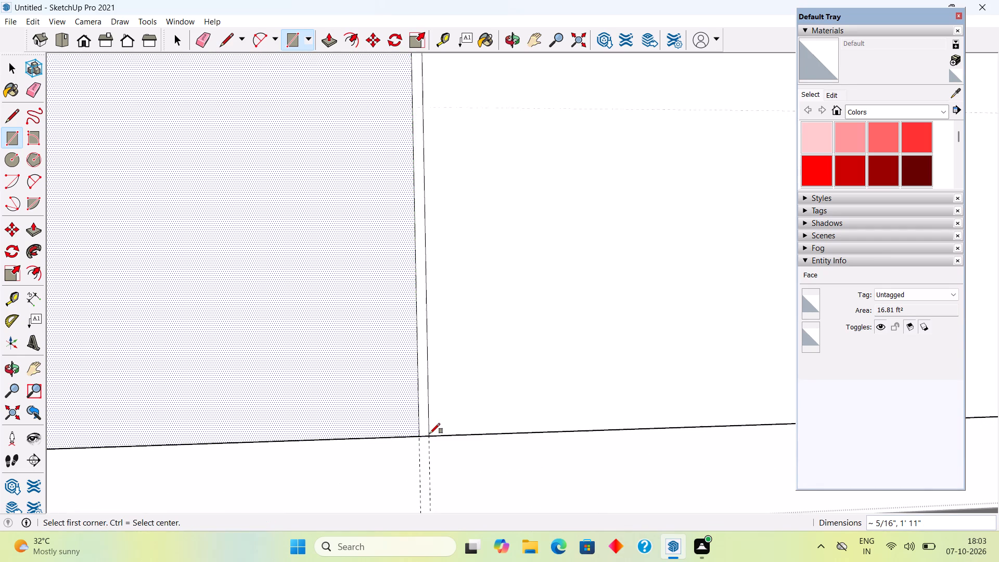
key("space")
Draw a matching full-height rectangle about 5/16" by 1' 11" between the paired guides near the panel's rounded right end.
scroll(430, 432, "down", 20)
scroll(430, 432, "down", 3)
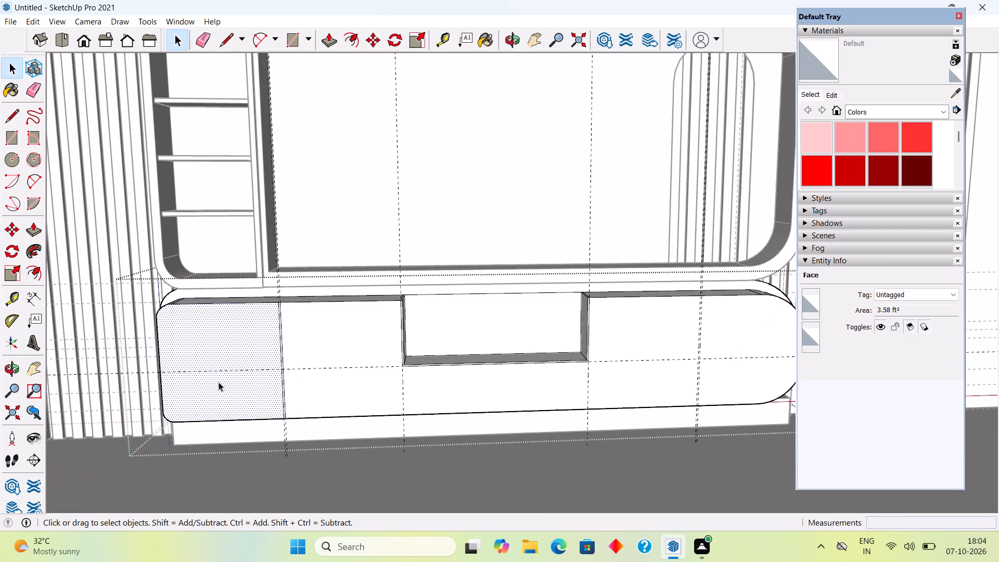
scroll(219, 382, "down", 3)
scroll(595, 341, "up", 3)
scroll(543, 334, "up", 6)
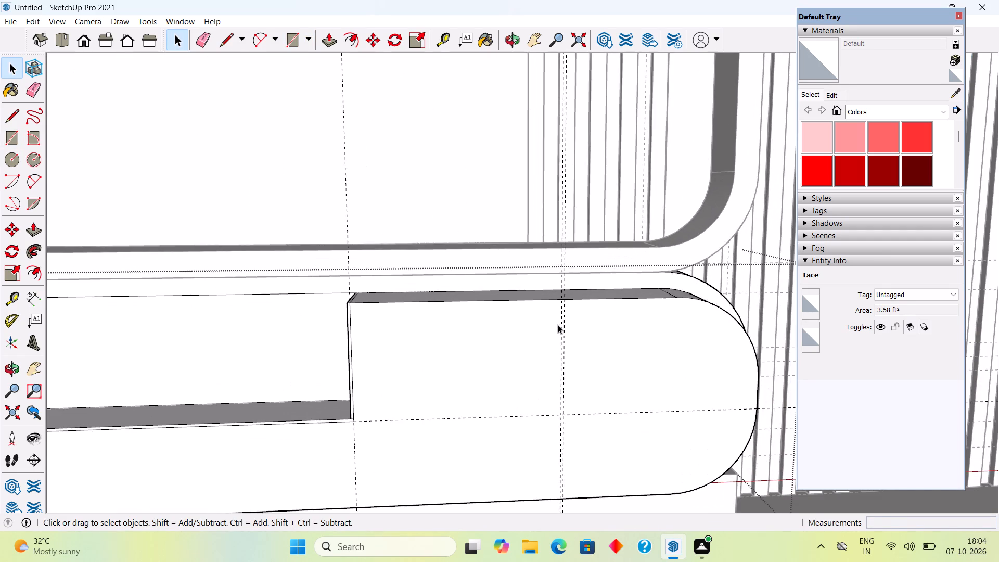
scroll(560, 324, "up", 5)
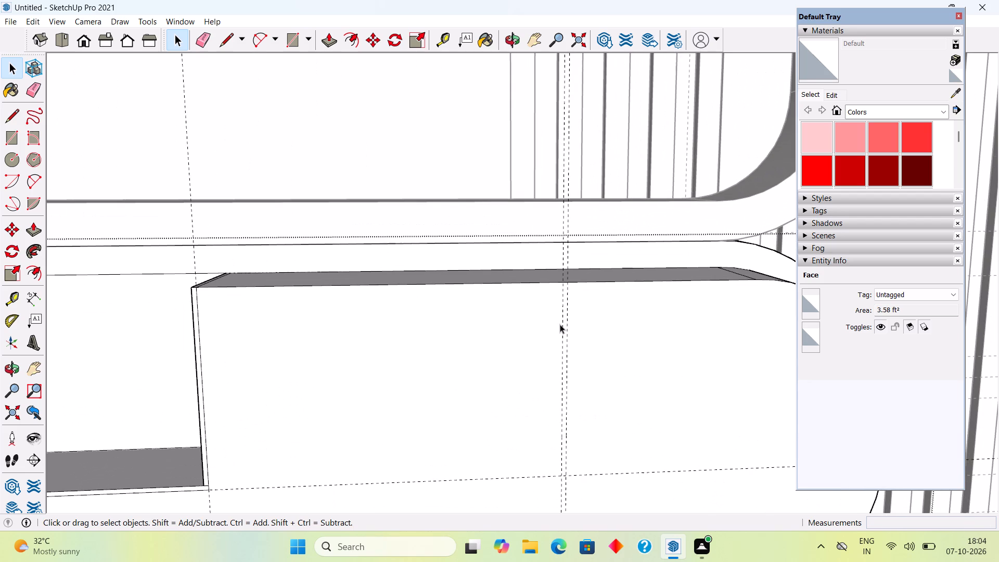
key("r")
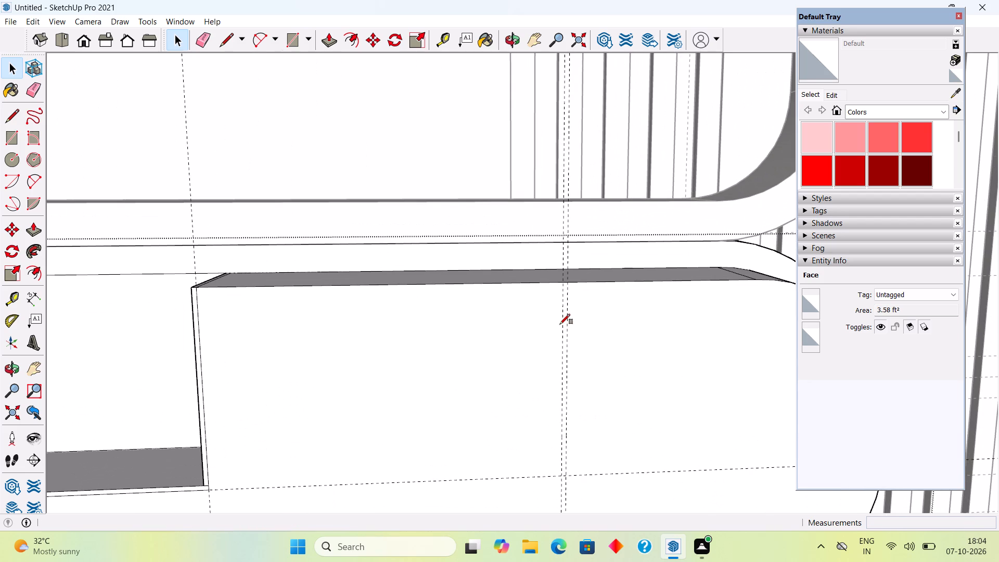
left_click(563, 282)
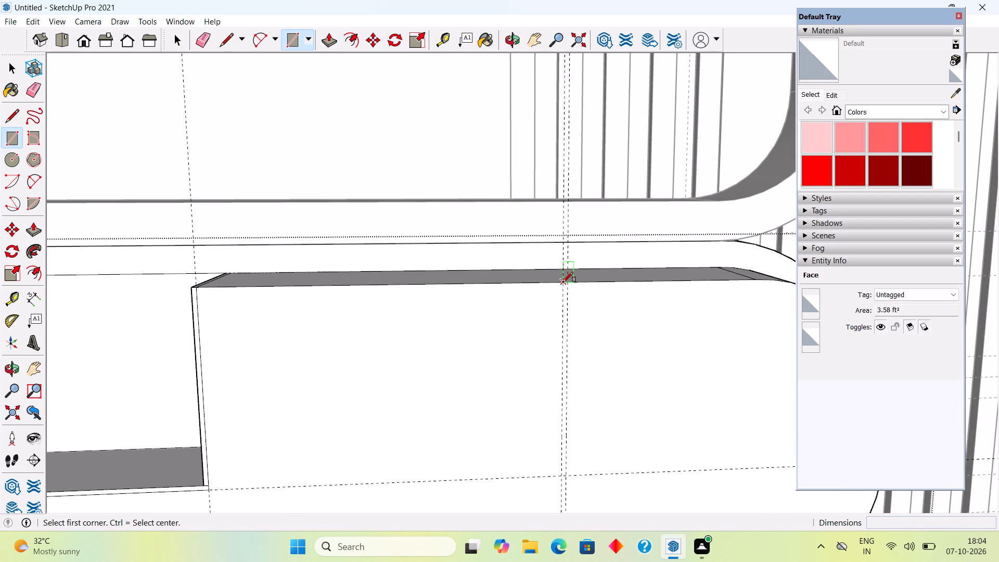
scroll(562, 349, "down", 11)
scroll(563, 448, "up", 7)
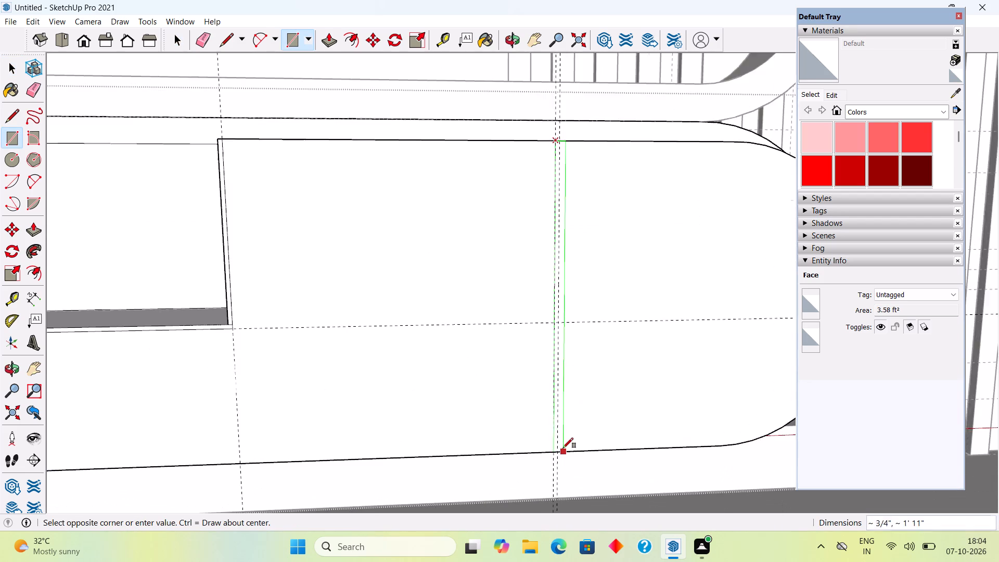
scroll(563, 448, "up", 12)
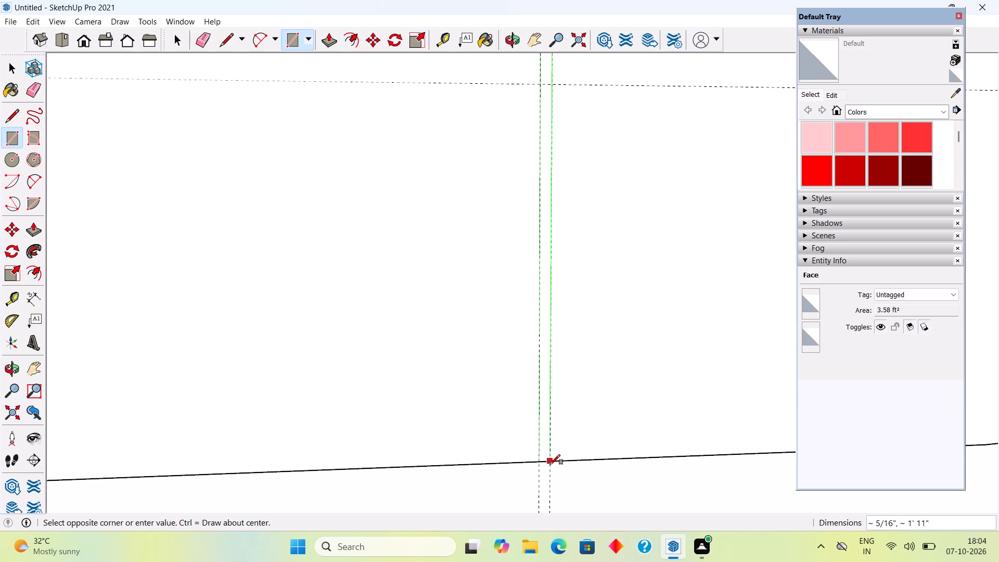
left_click(551, 461)
key("space")
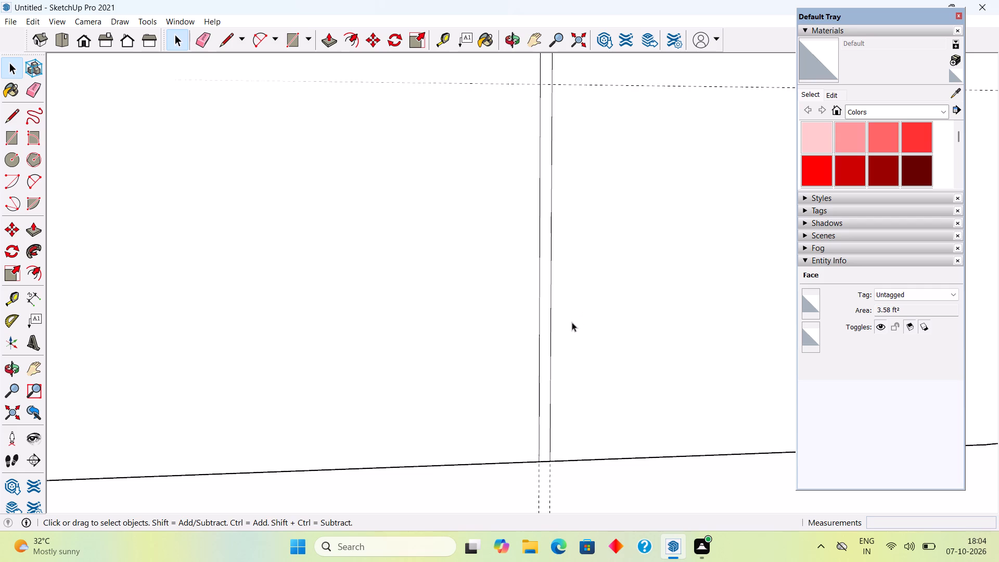
key("space")
Place a guide 0.3" inward from each of the two vertical guides running down from the central recess's sides.
scroll(554, 292, "down", 2)
scroll(554, 292, "down", 20)
scroll(554, 292, "down", 2)
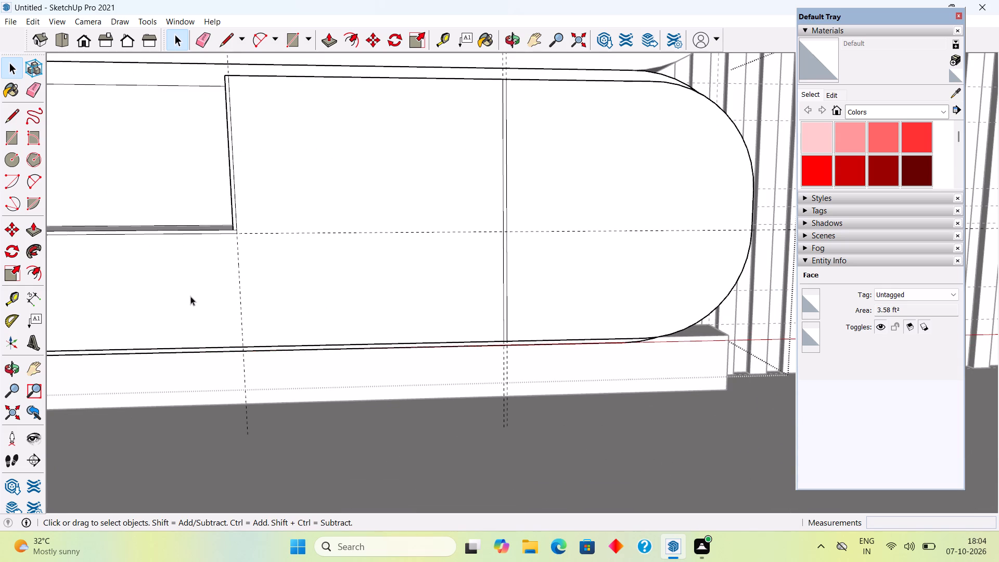
scroll(234, 264, "down", 8)
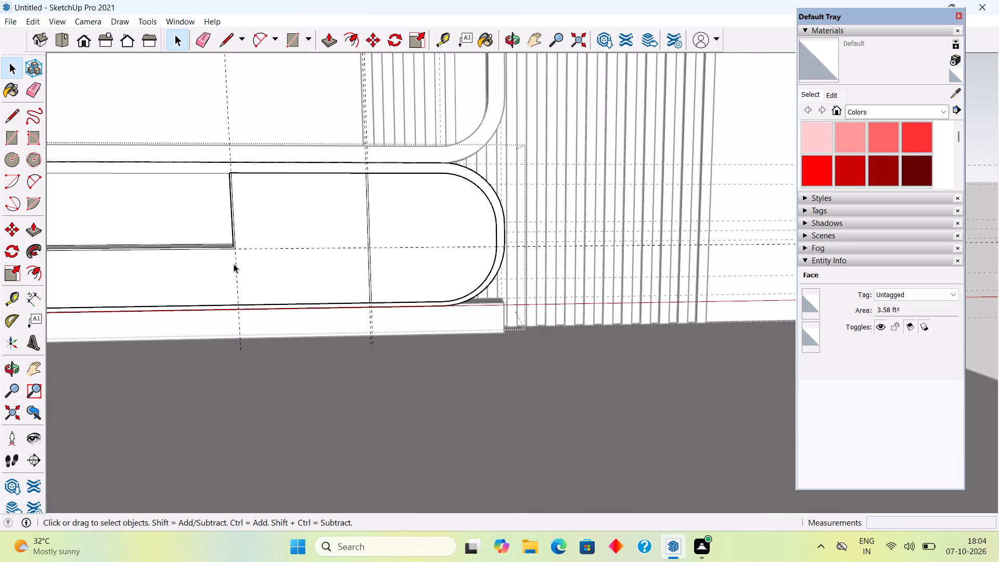
middle_click_drag(234, 264, 489, 263, "shift")
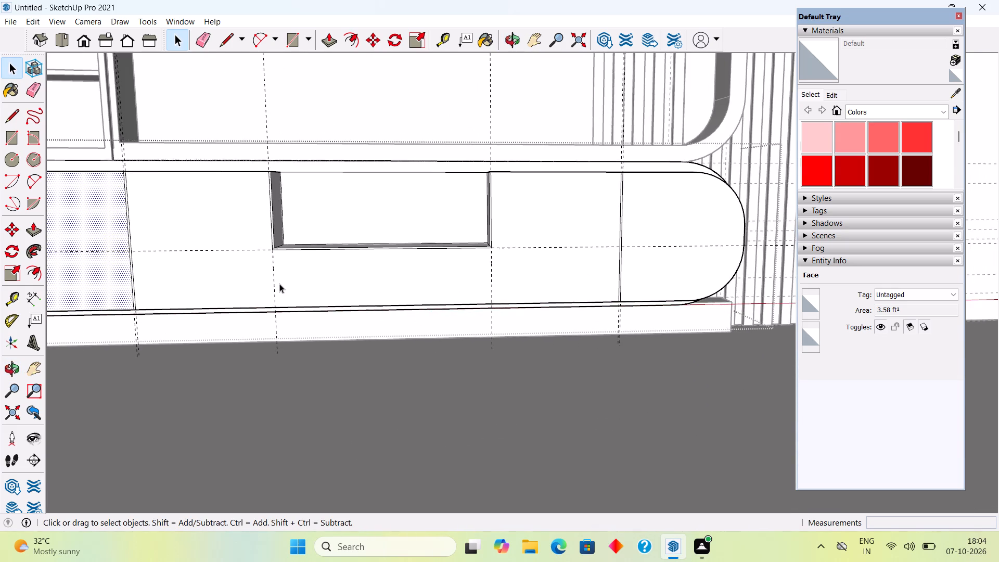
scroll(279, 284, "up", 4)
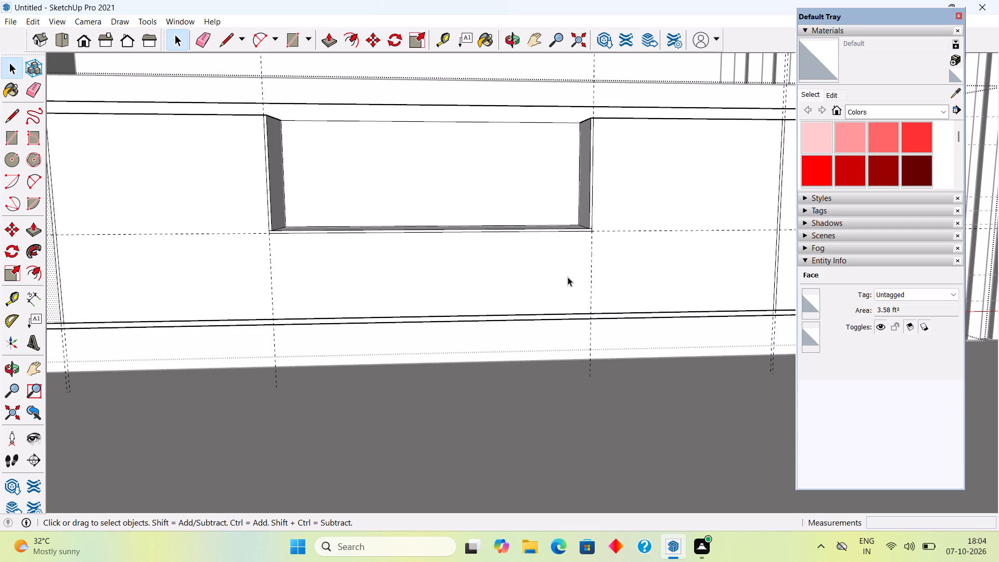
scroll(589, 273, "up", 5)
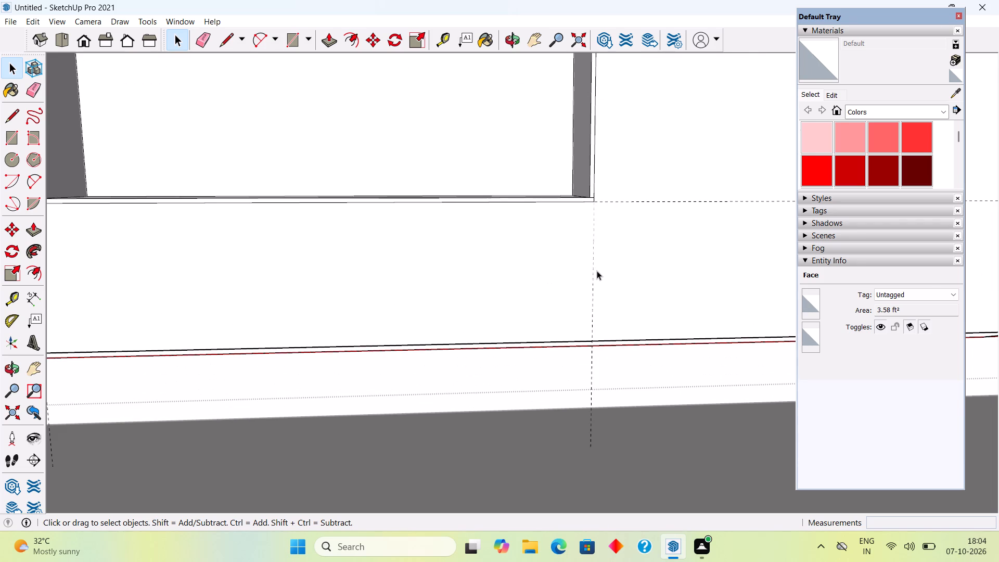
key("t")
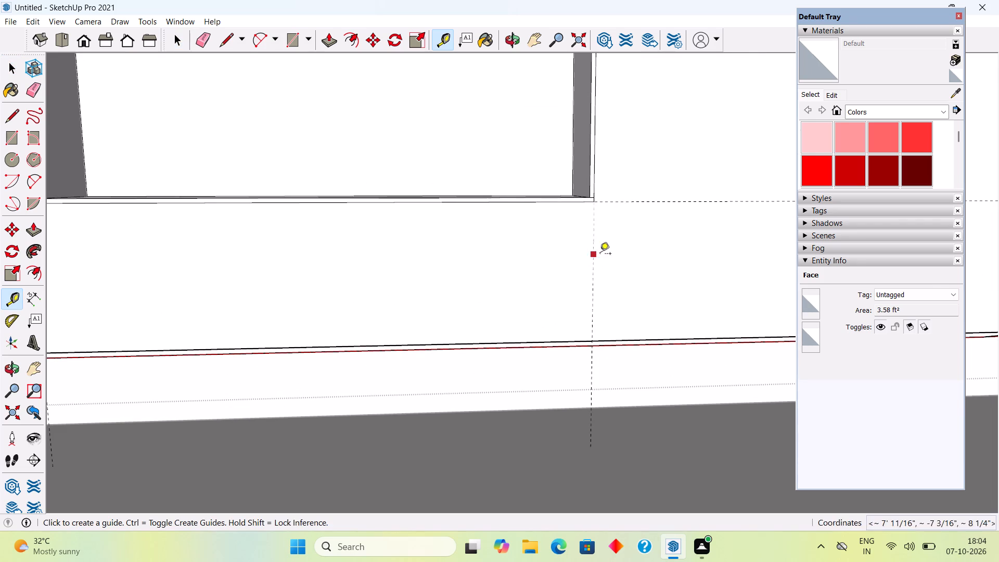
left_click(595, 262)
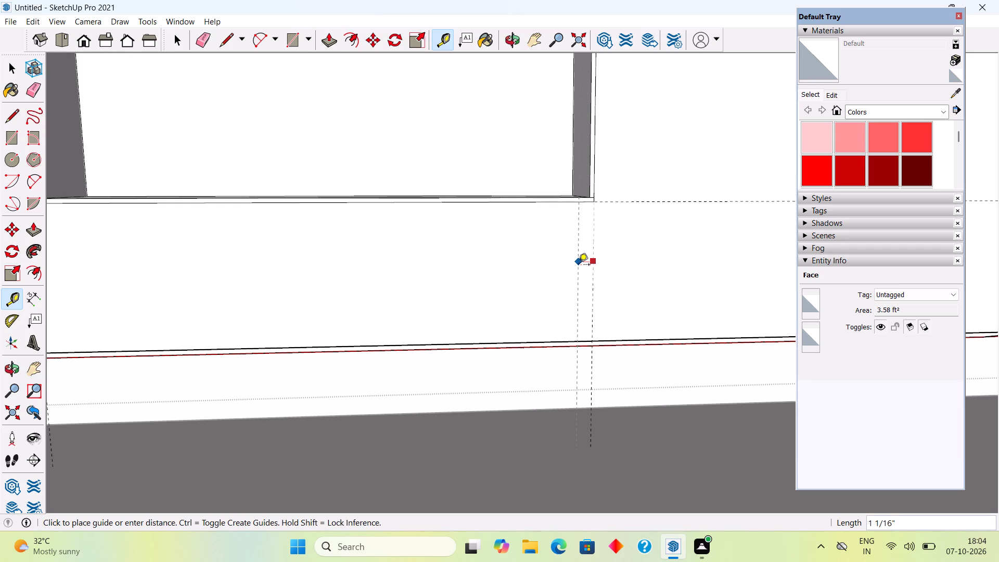
type(".3\"")
key("Return")
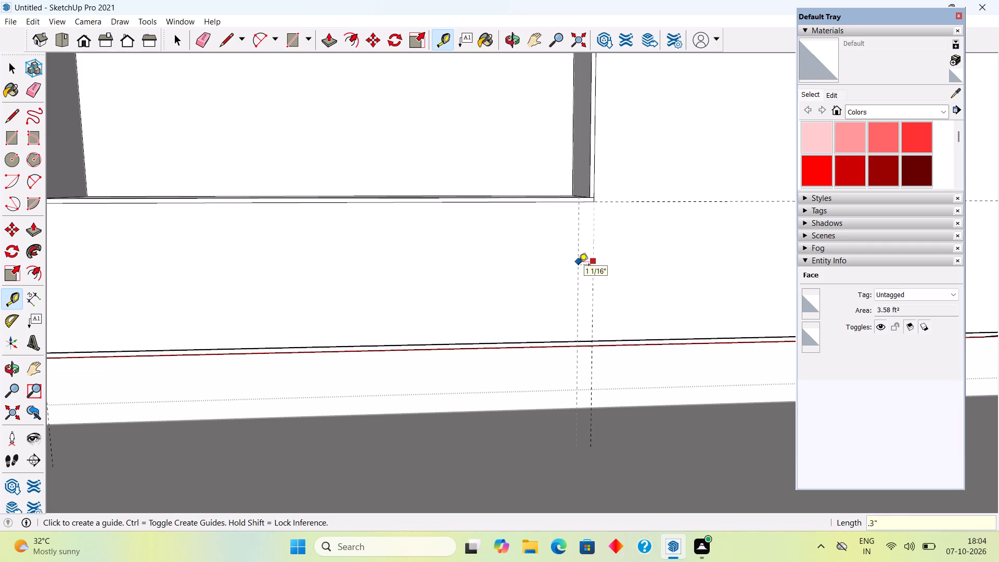
scroll(571, 225, "down", 6)
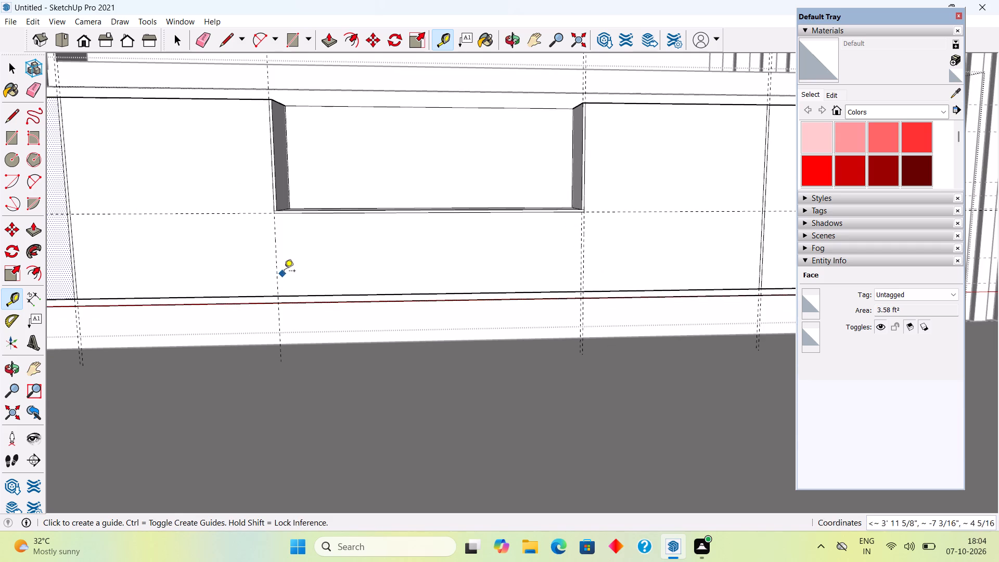
left_click(274, 273)
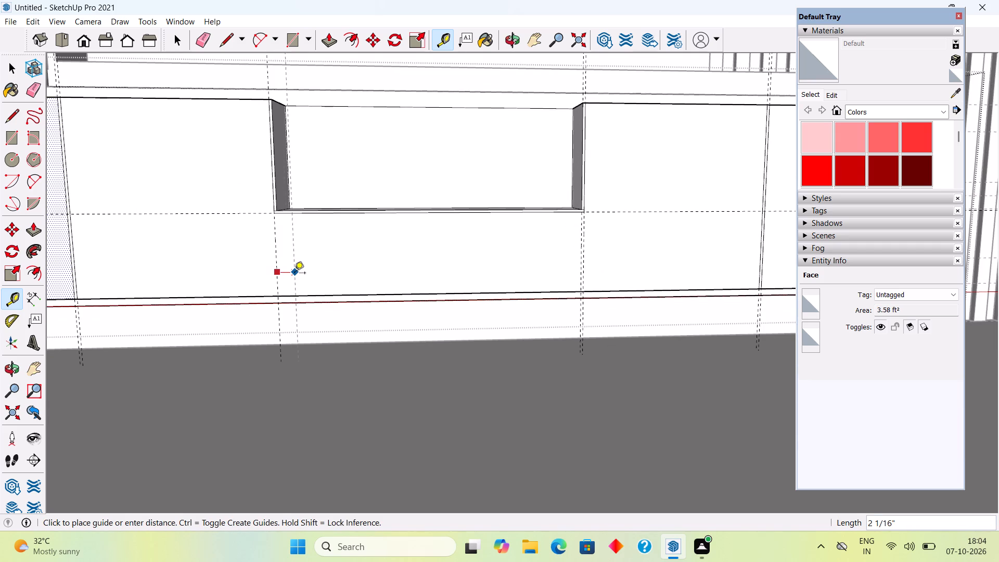
type(".3\"")
key("Return")
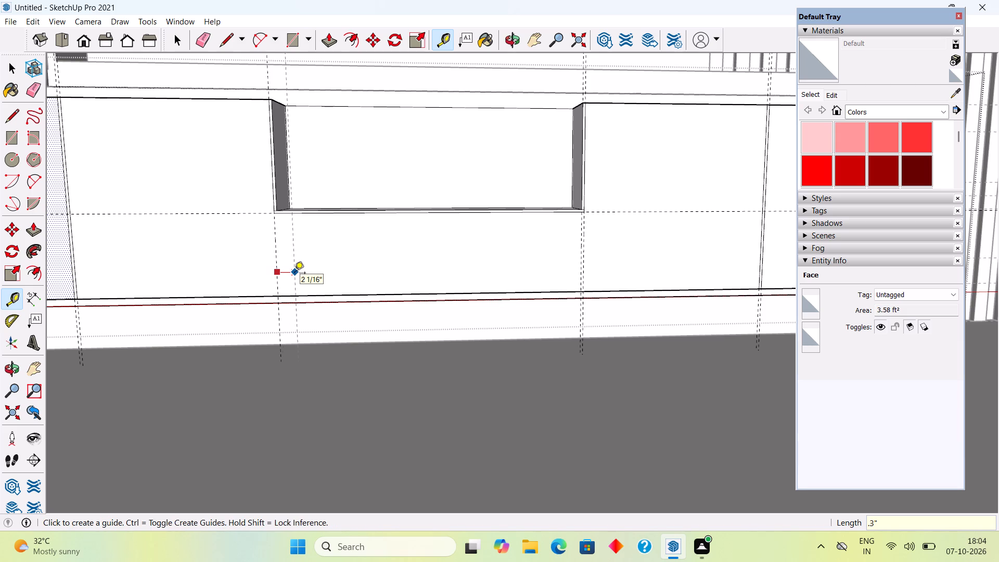
key("space")
Draw a rectangle about 5/16" by 9 7/8" between the paired guides below the recess's left side, down to the front panel's lower edge.
key("r")
scroll(258, 211, "up", 8)
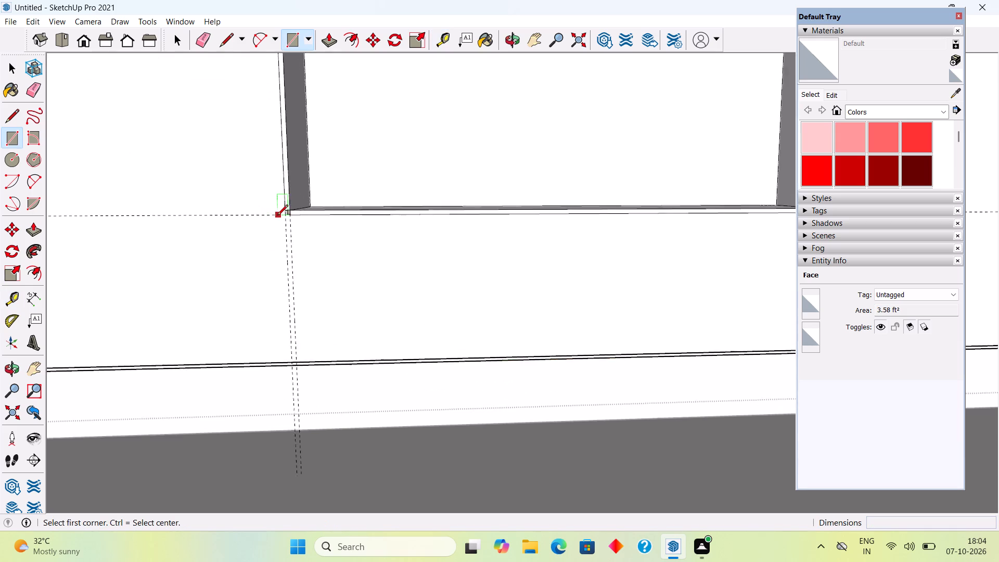
scroll(278, 215, "up", 8)
left_click(297, 214)
scroll(296, 258, "down", 7)
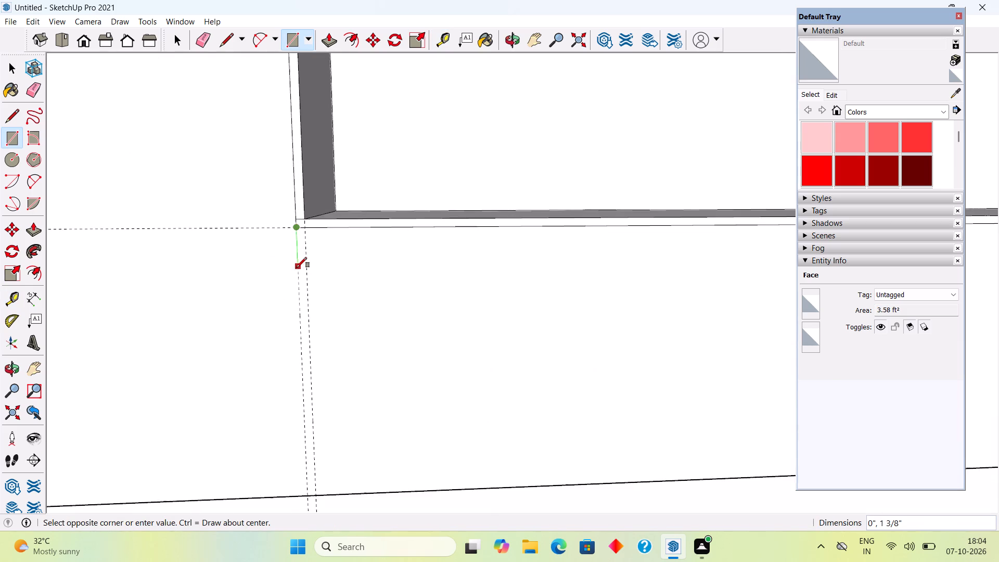
scroll(297, 267, "down", 2)
scroll(301, 416, "up", 4)
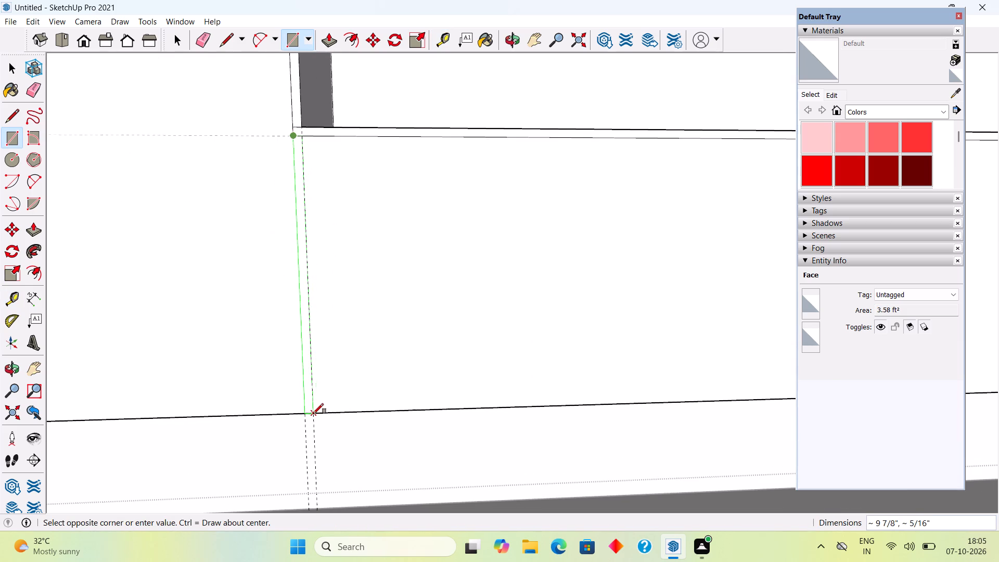
left_click(313, 414)
key("space")
scroll(312, 407, "down", 12)
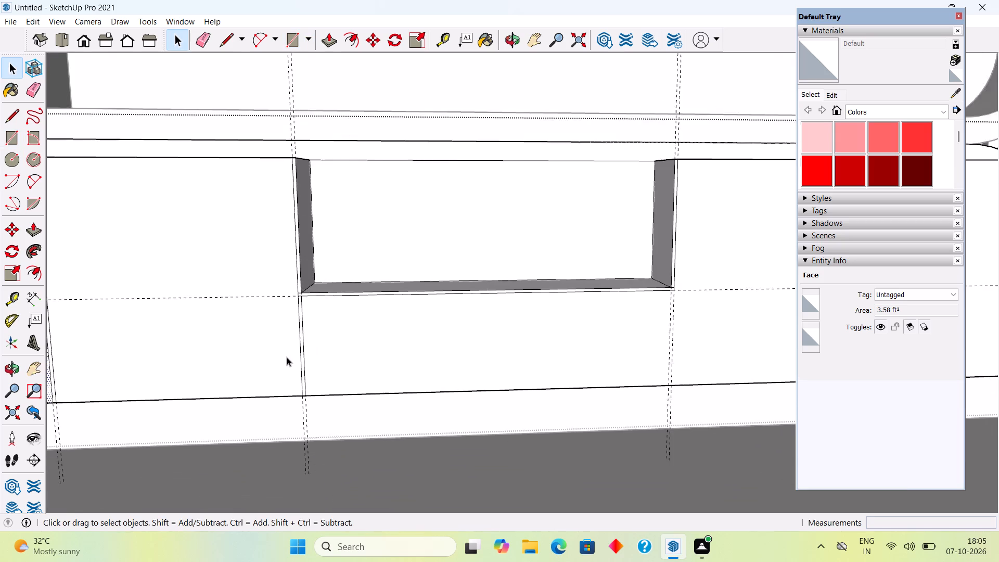
scroll(287, 357, "down", 4)
Draw a matching rectangle about 5/16" by 9 7/8" between the paired guides below the recess's right side.
key("r")
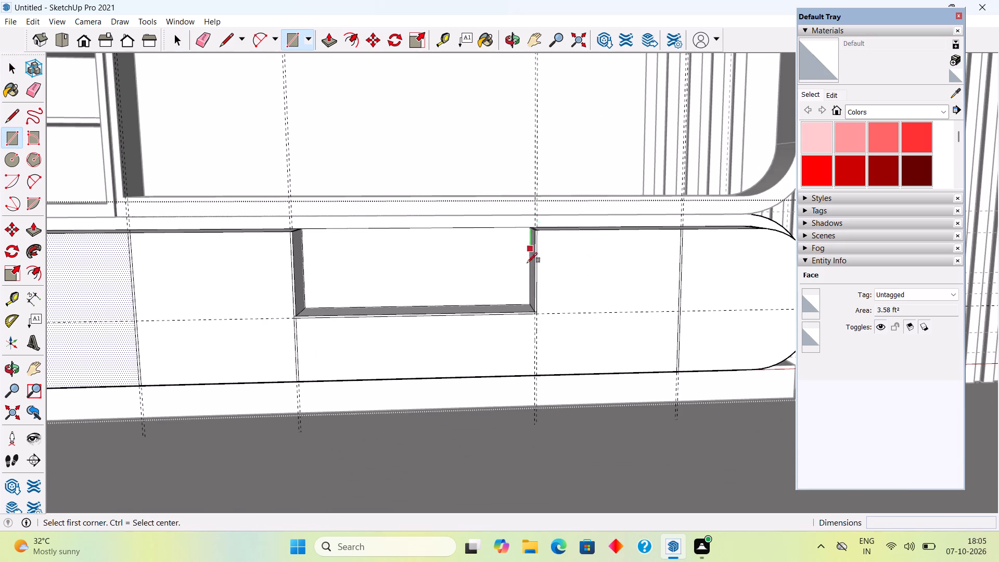
scroll(527, 291, "up", 4)
scroll(532, 352, "up", 4)
scroll(561, 455, "up", 3)
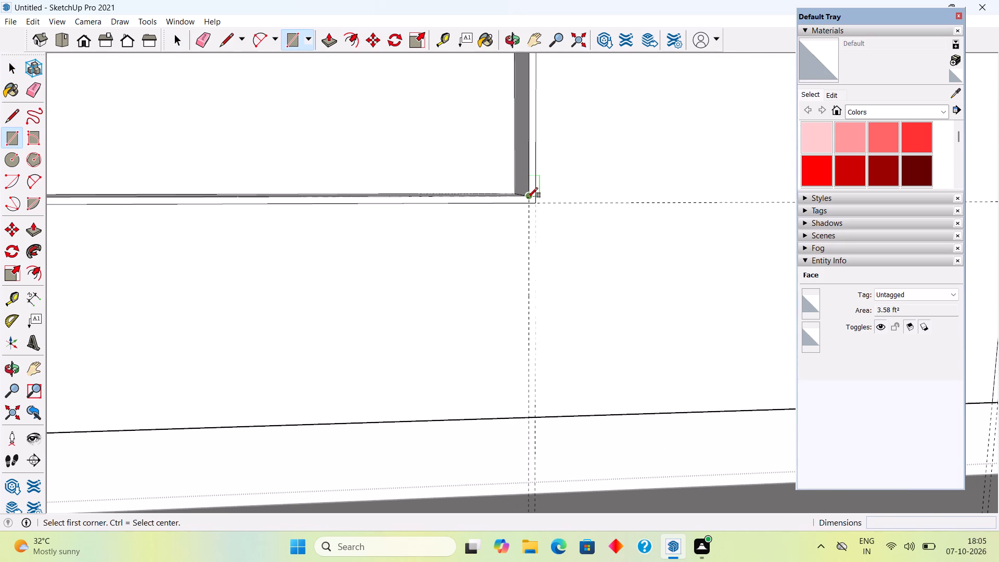
left_click(528, 206)
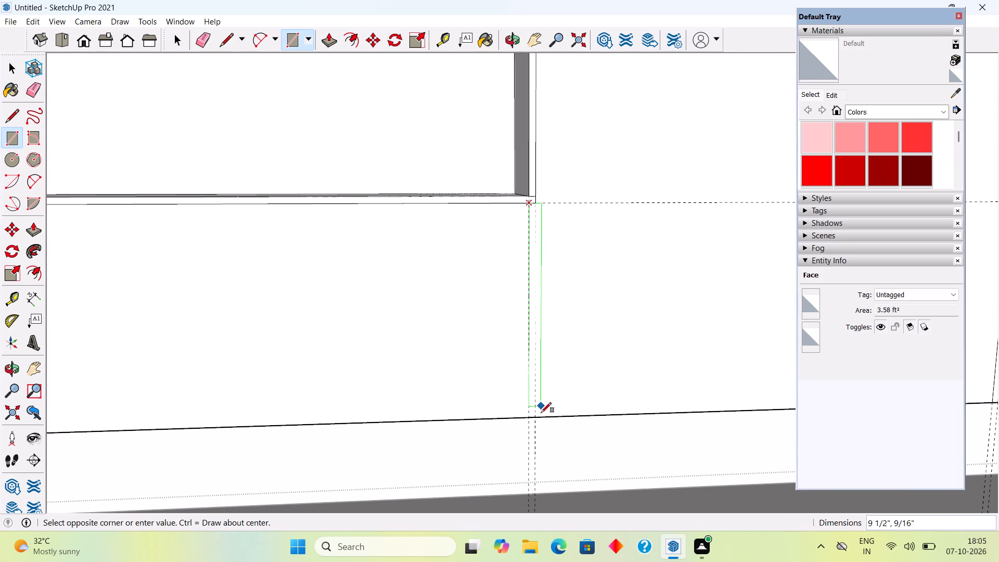
left_click(536, 416)
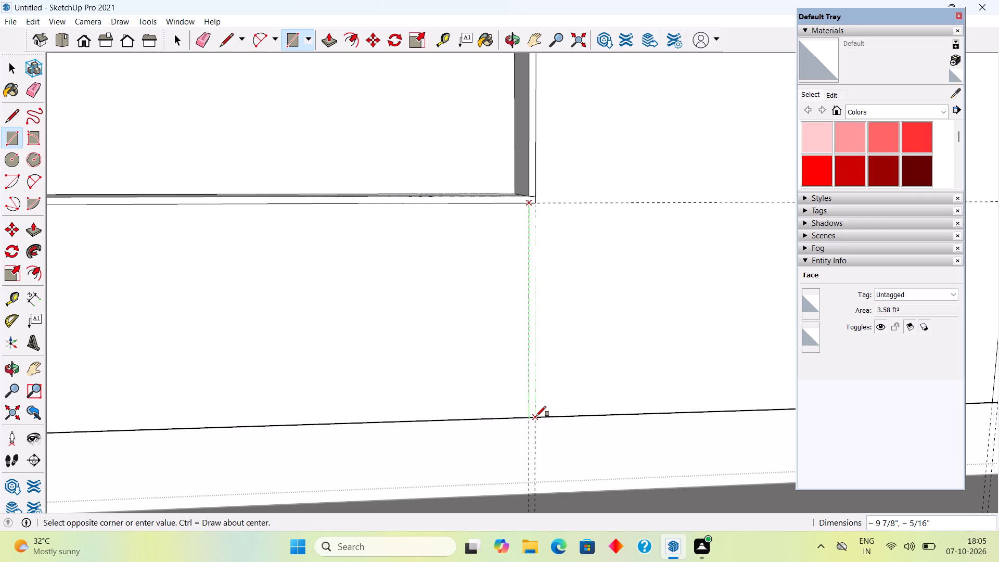
key("space")
Push the narrow strip below the recess's right side 0.3" into the front panel.
key("p")
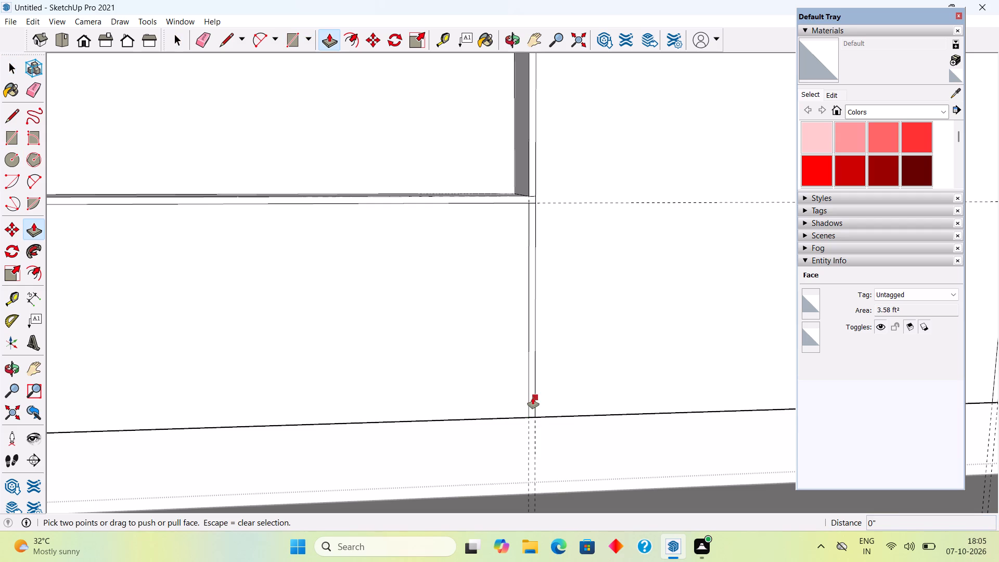
scroll(532, 397, "up", 8)
key("space")
left_click(532, 391)
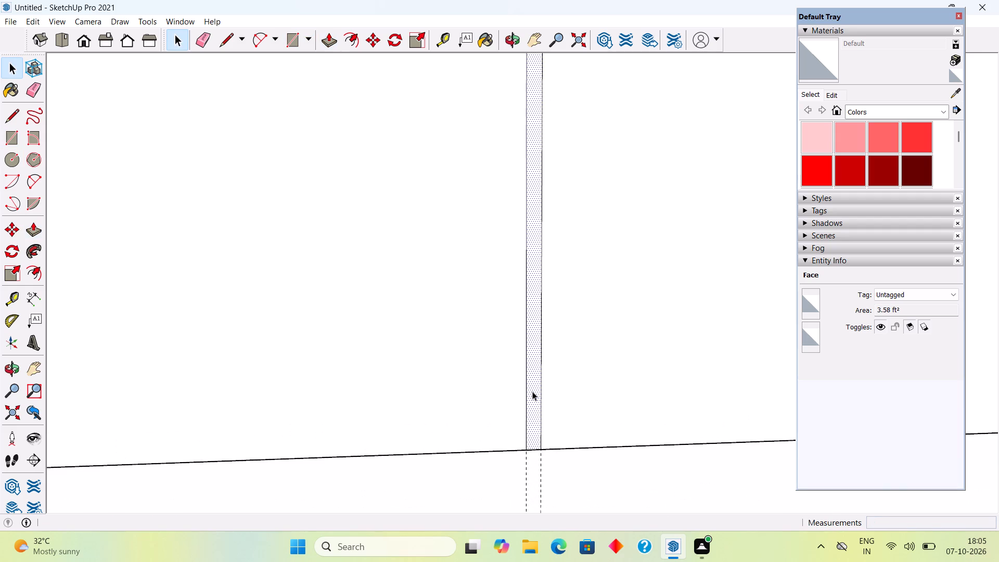
key("p")
left_click(532, 391)
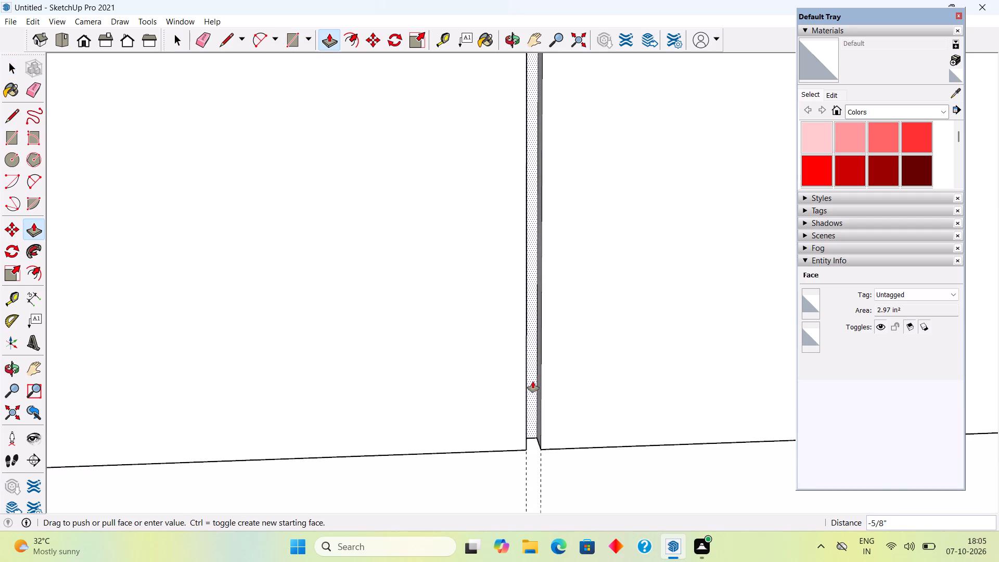
type(".3\"")
key("Return")
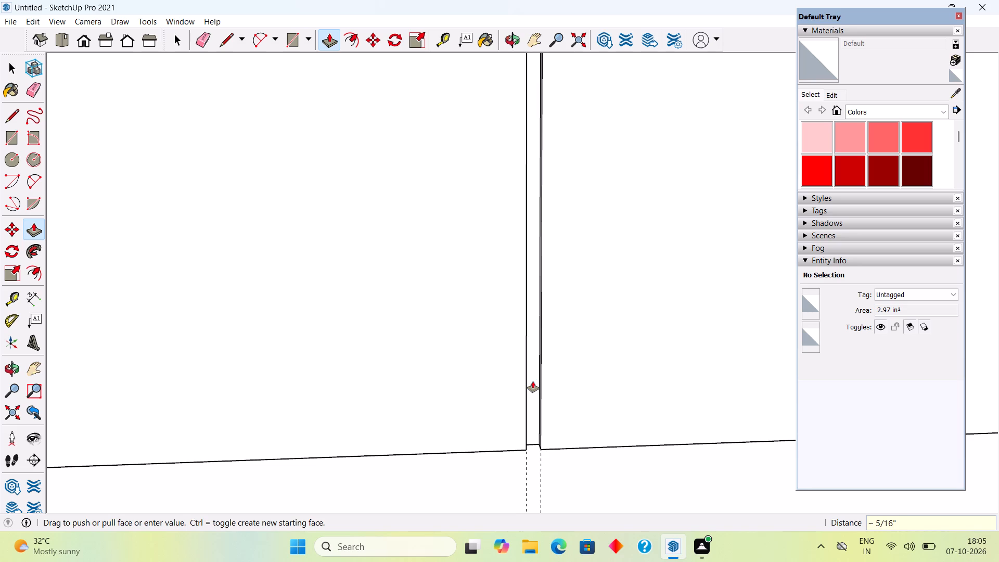
Push the other three narrow strips in by the same 0.3" depth: the two full-height outer ones and the one below the recess's left side.
scroll(533, 381, "down", 19)
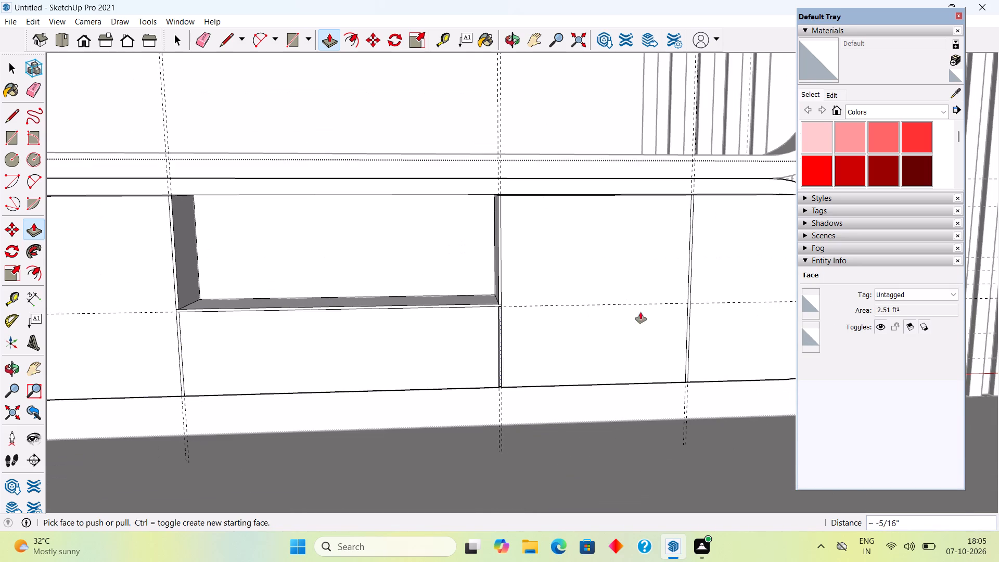
scroll(688, 324, "up", 3)
double_click(688, 324)
scroll(688, 324, "down", 4)
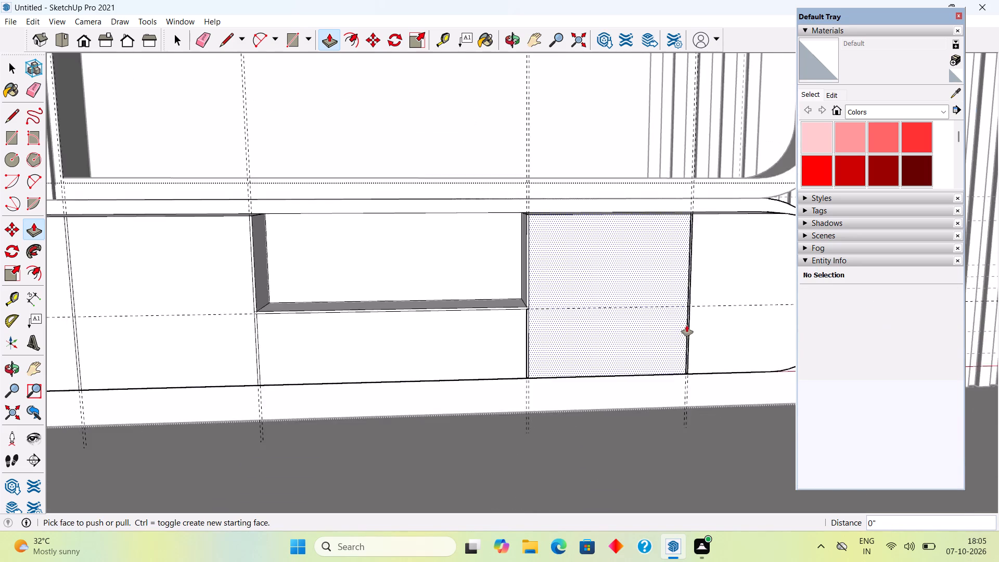
scroll(687, 325, "down", 6)
scroll(384, 350, "up", 10)
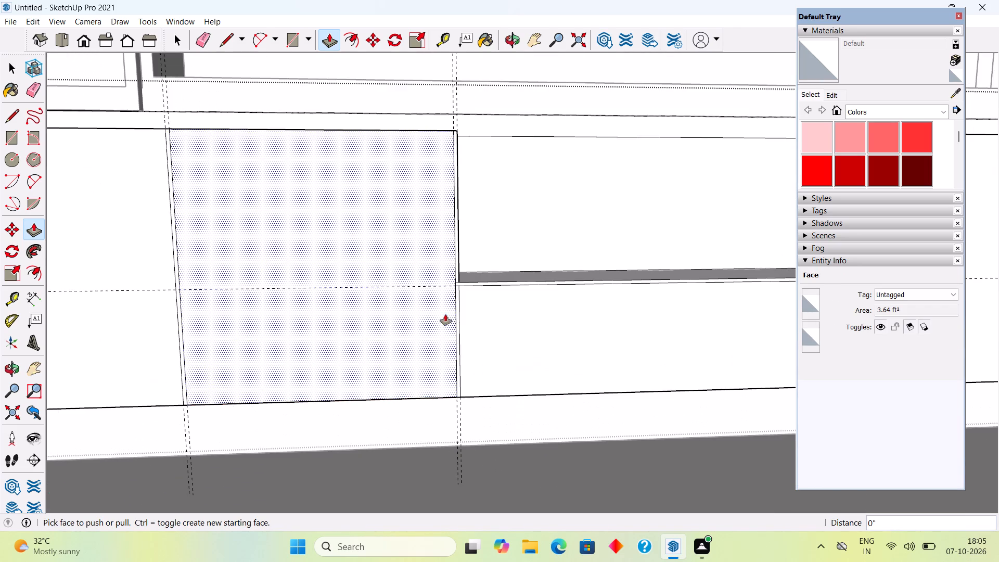
double_click(463, 327)
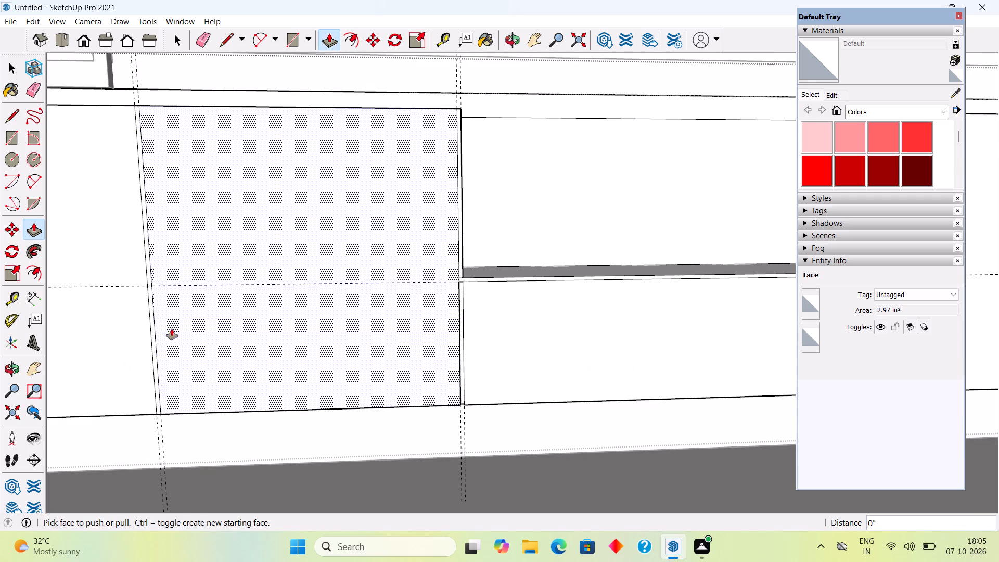
double_click(152, 348)
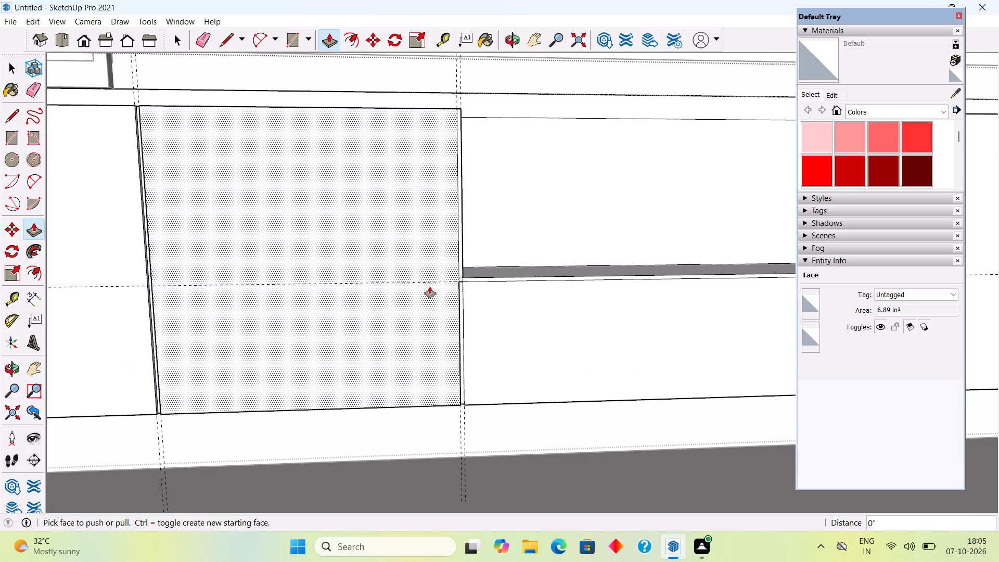
scroll(430, 287, "down", 7)
key("space")
scroll(430, 287, "down", 7)
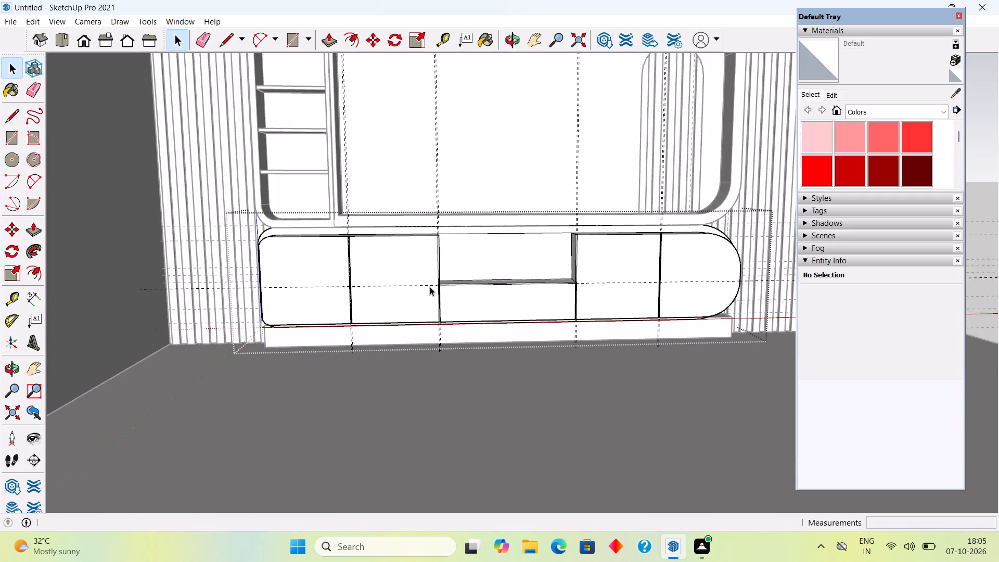
scroll(430, 287, "down", 7)
left_click(601, 83)
Pull the recessed rounded border face around the lower box's front panel forward, giving a distance of 18".
scroll(535, 277, "up", 1)
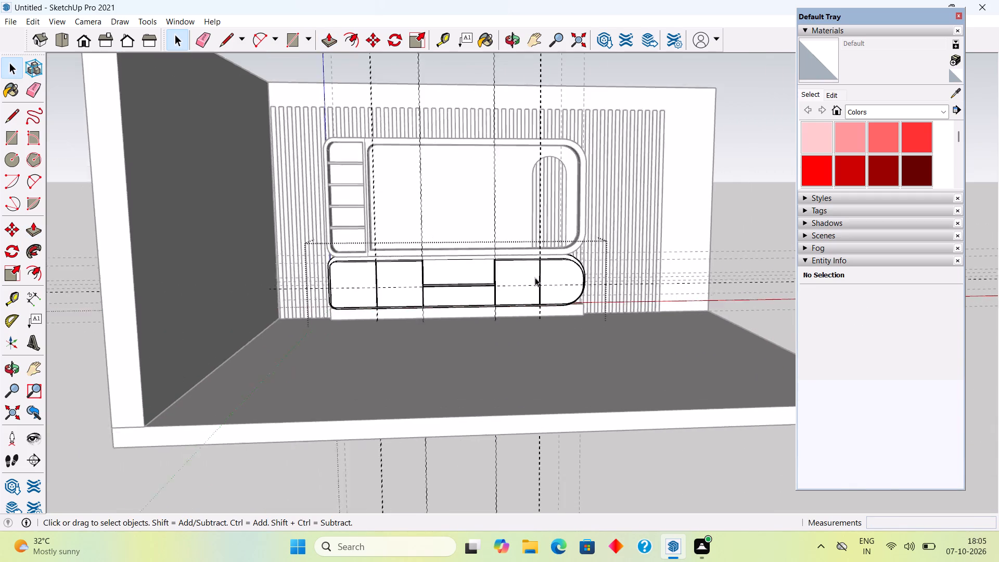
scroll(535, 277, "up", 2)
middle_click_drag(427, 244, 417, 298)
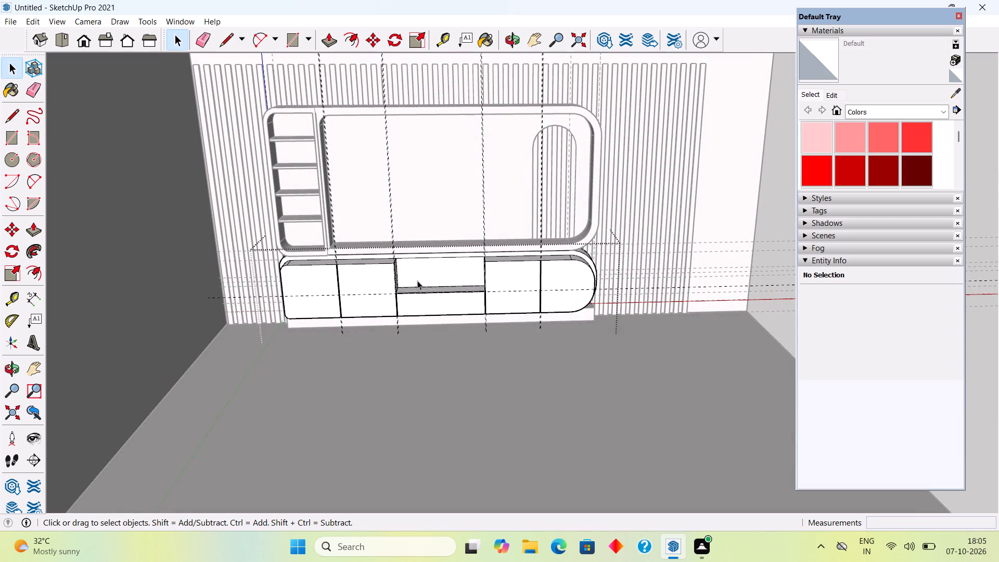
scroll(417, 265, "up", 4)
left_click(425, 252)
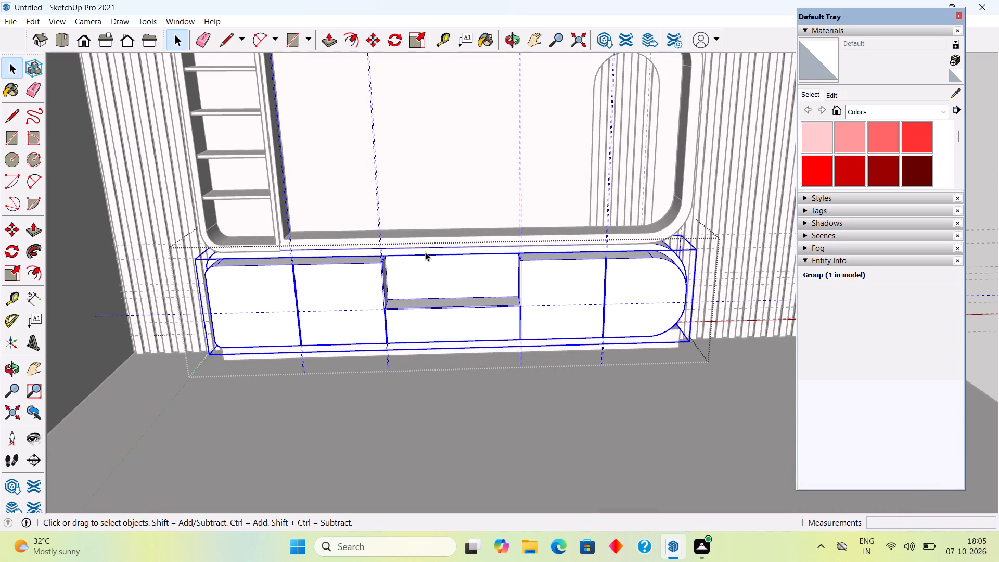
triple_click(425, 252)
left_click(425, 252)
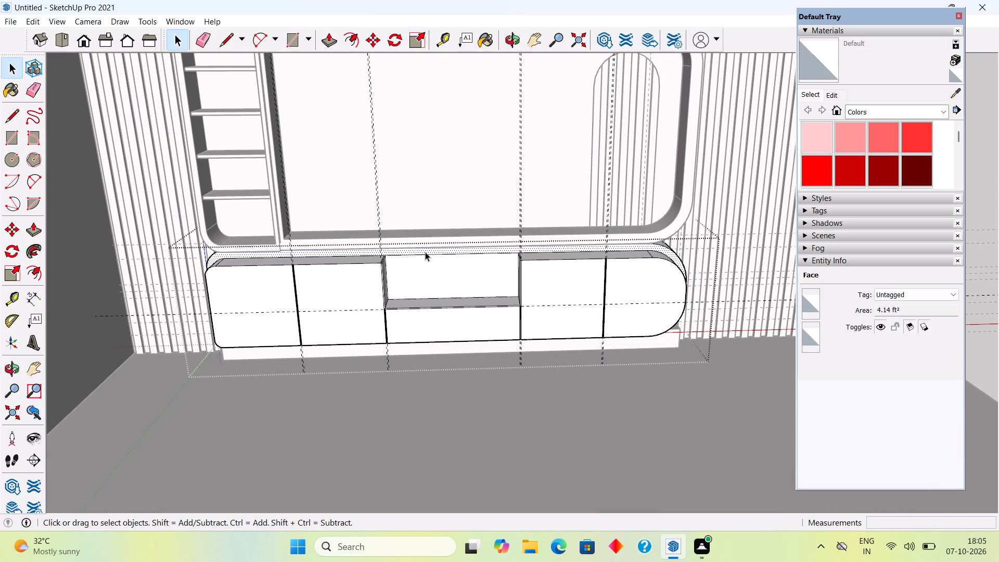
key("p")
left_click(425, 252)
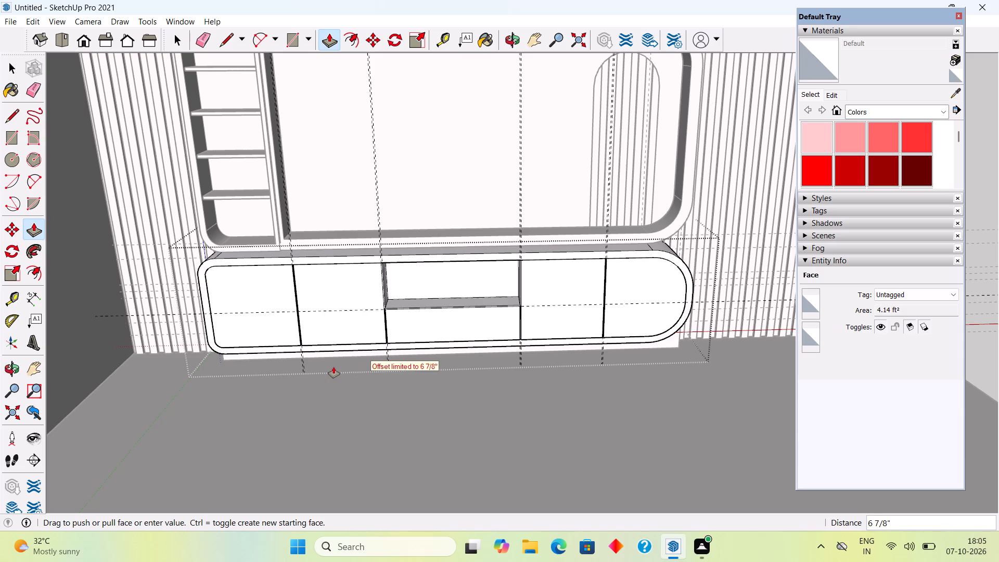
type("18\"")
key("Return")
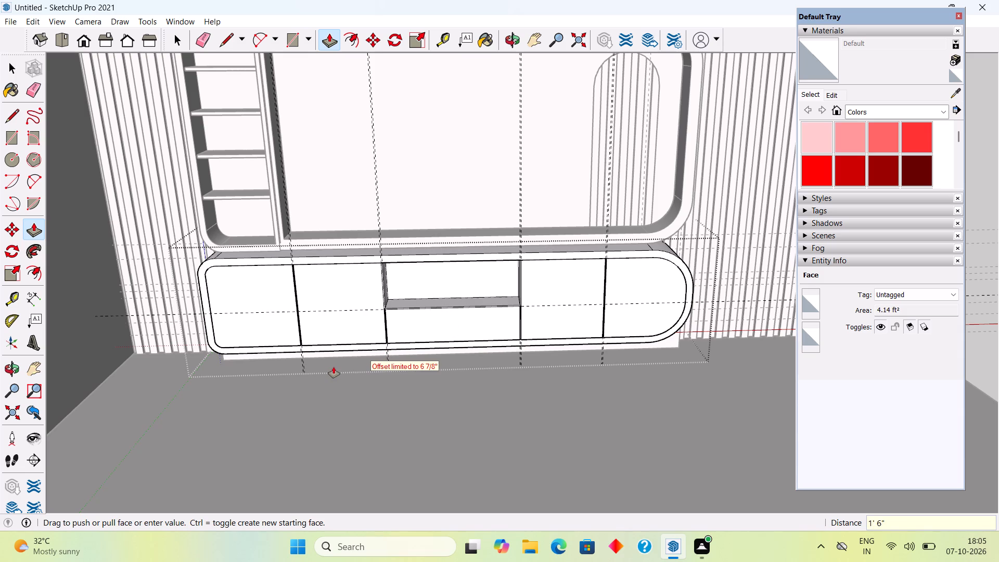
key("space")
scroll(334, 367, "down", 8)
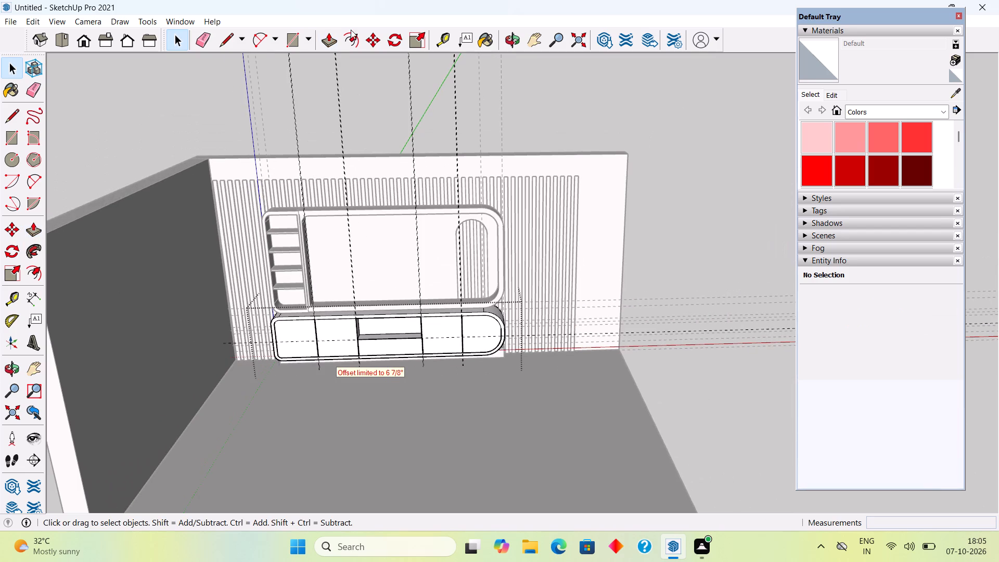
left_click(361, 101)
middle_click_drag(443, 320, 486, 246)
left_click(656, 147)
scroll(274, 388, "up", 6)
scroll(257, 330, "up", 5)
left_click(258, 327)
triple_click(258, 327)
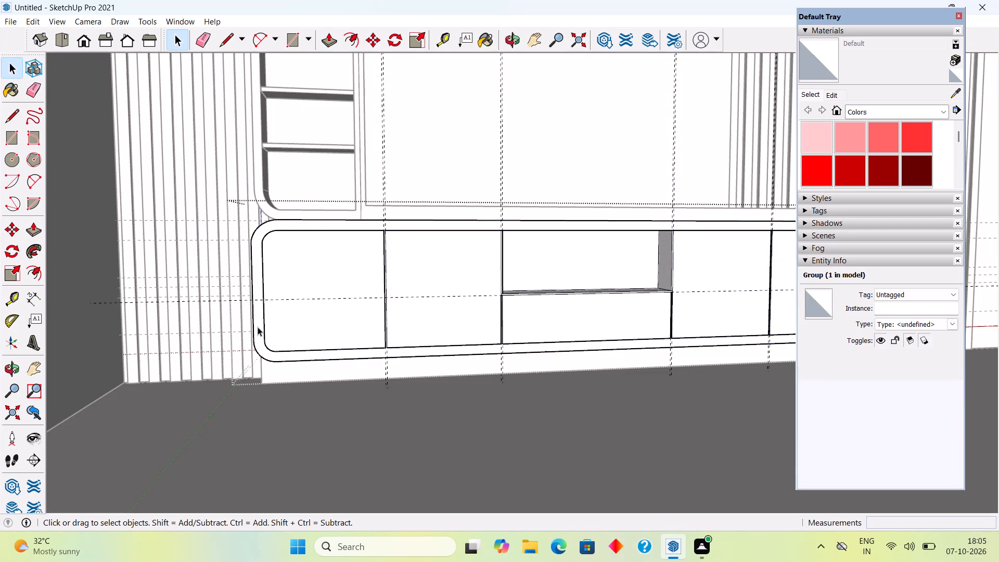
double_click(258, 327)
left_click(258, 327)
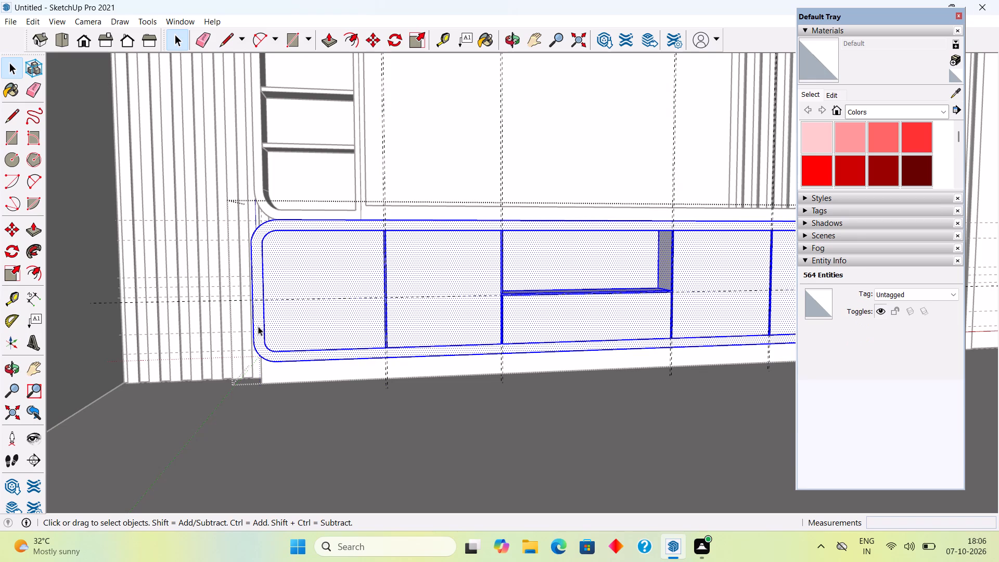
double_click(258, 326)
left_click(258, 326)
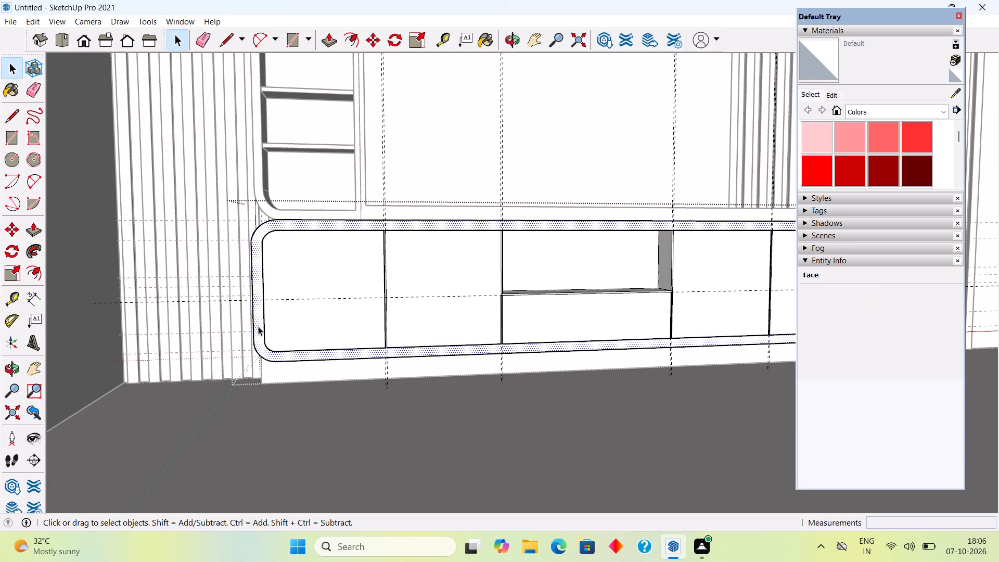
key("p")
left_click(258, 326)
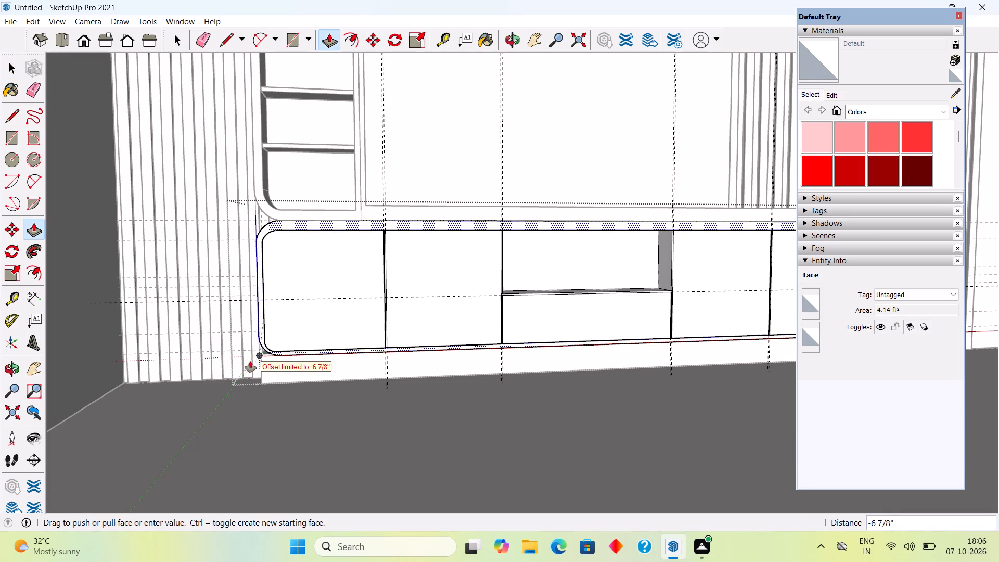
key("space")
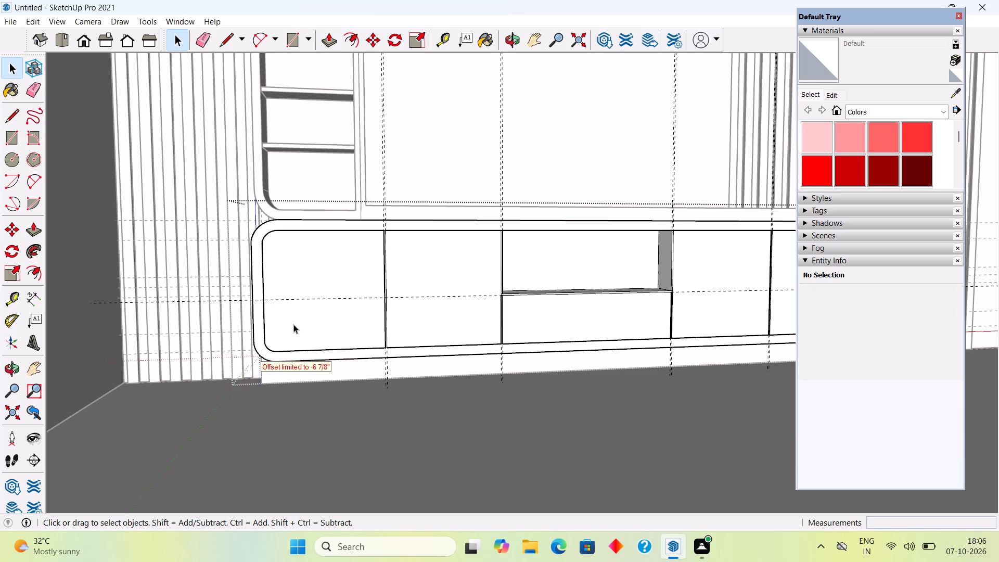
Clear the selection and leave the lower box's group editing, returning to the whole model.
left_click(294, 324)
scroll(363, 313, "down", 7)
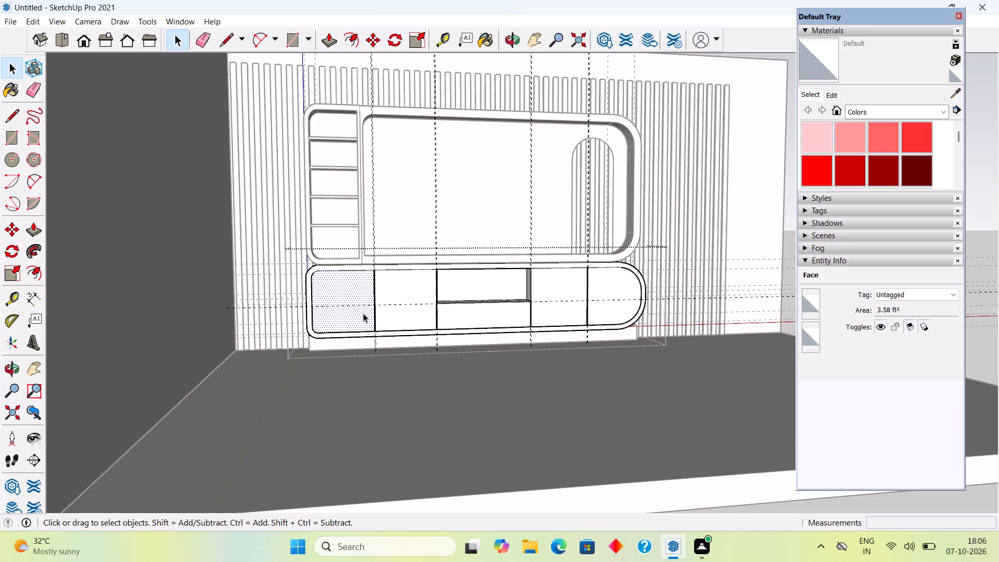
key("space")
scroll(667, 200, "down", 5)
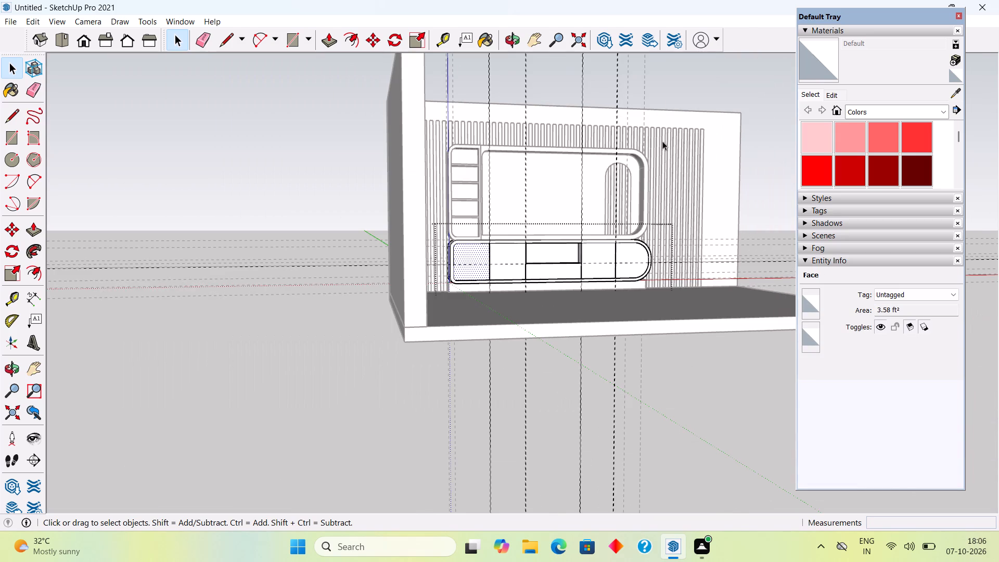
left_click(675, 87)
middle_click_drag(617, 222, 536, 250)
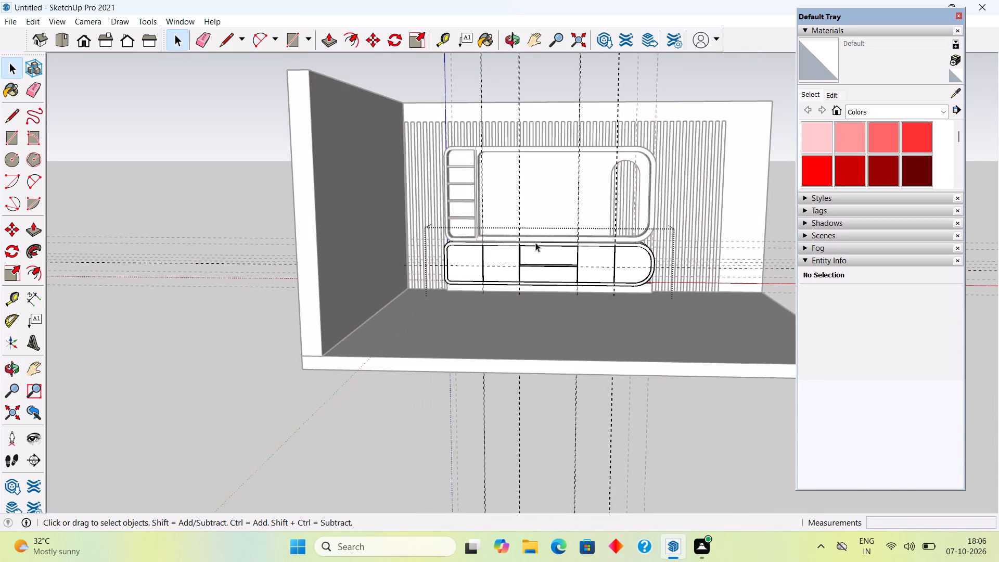
double_click(489, 72)
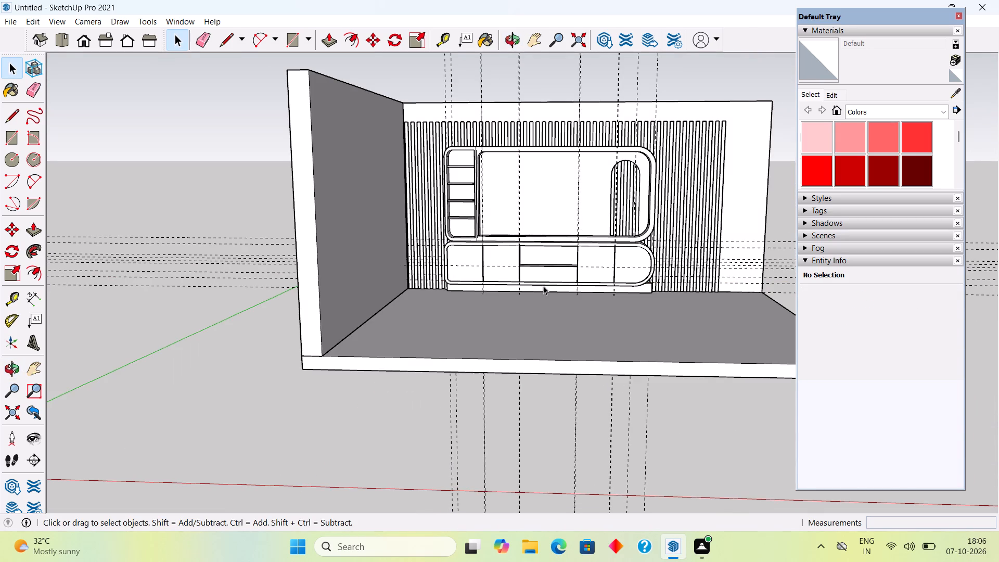
scroll(543, 286, "up", 5)
scroll(556, 265, "down", 8)
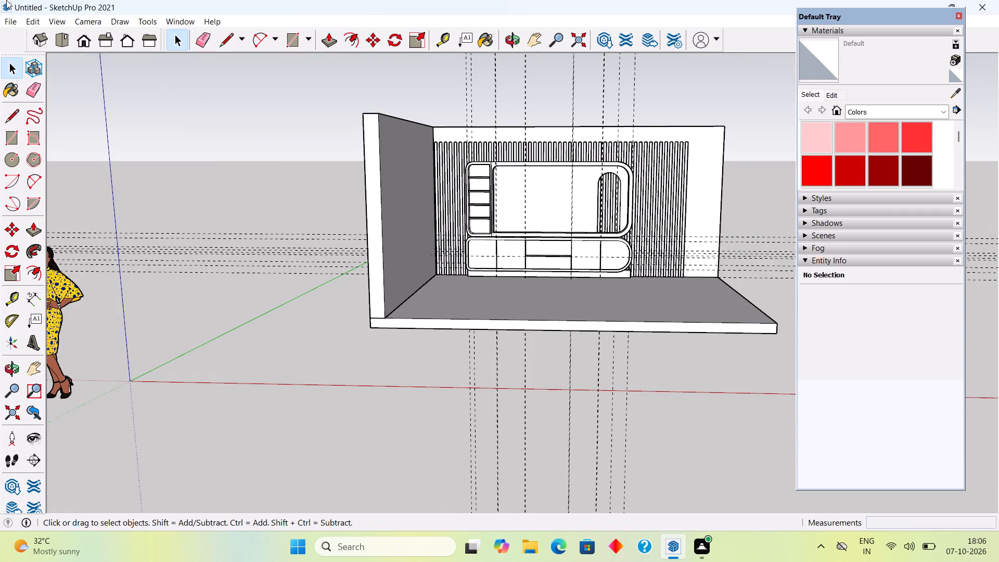
Delete all construction guides from the model.
left_click(39, 24)
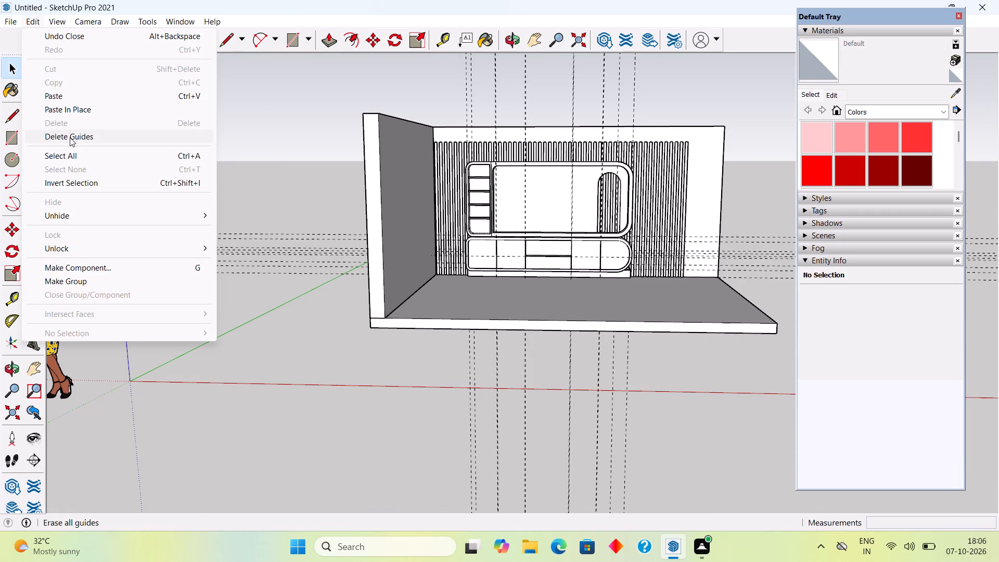
left_click(70, 137)
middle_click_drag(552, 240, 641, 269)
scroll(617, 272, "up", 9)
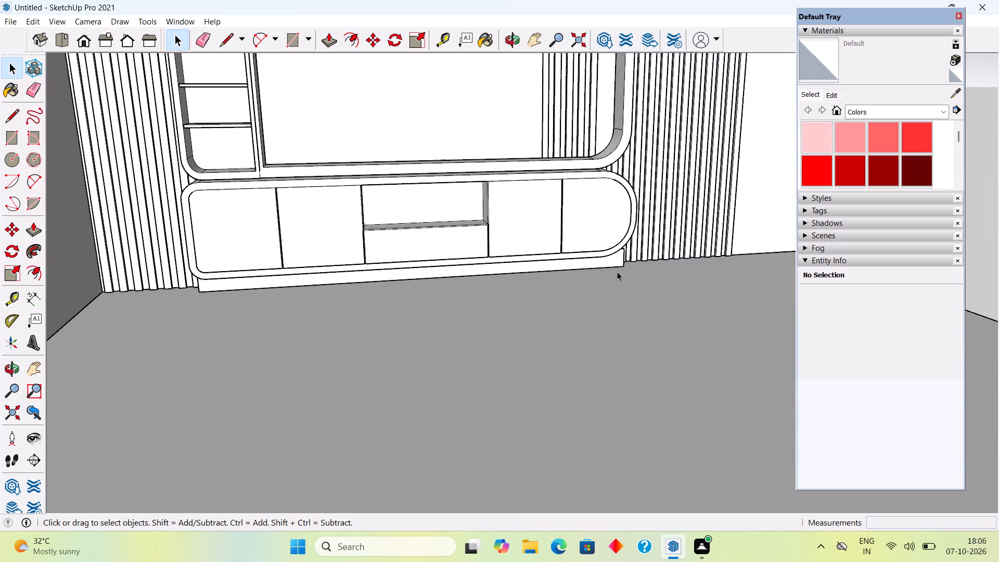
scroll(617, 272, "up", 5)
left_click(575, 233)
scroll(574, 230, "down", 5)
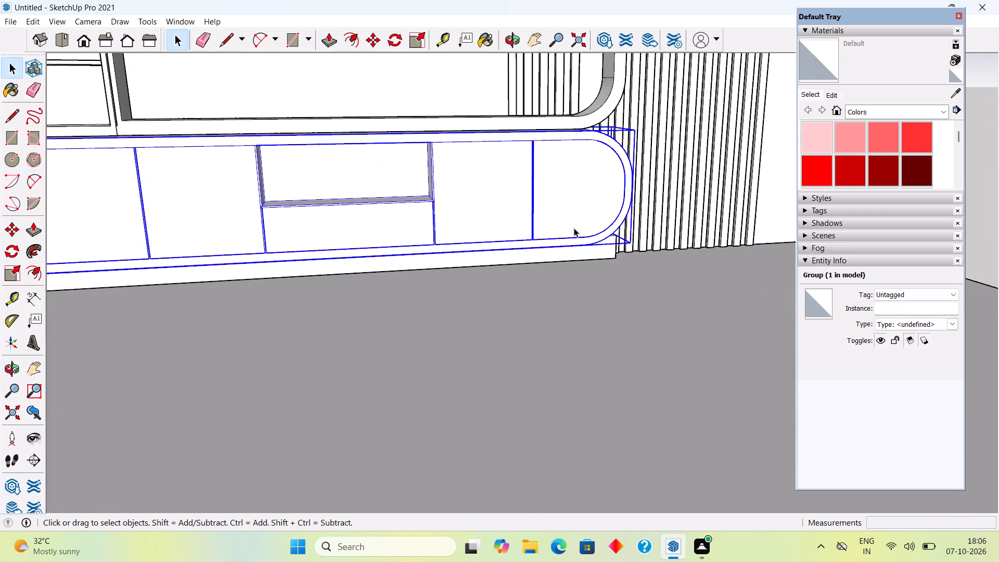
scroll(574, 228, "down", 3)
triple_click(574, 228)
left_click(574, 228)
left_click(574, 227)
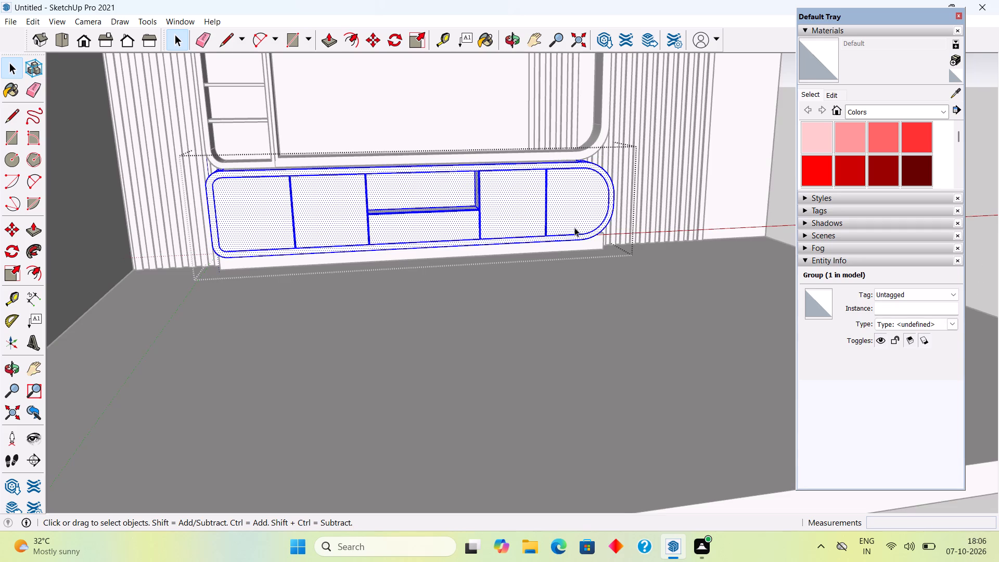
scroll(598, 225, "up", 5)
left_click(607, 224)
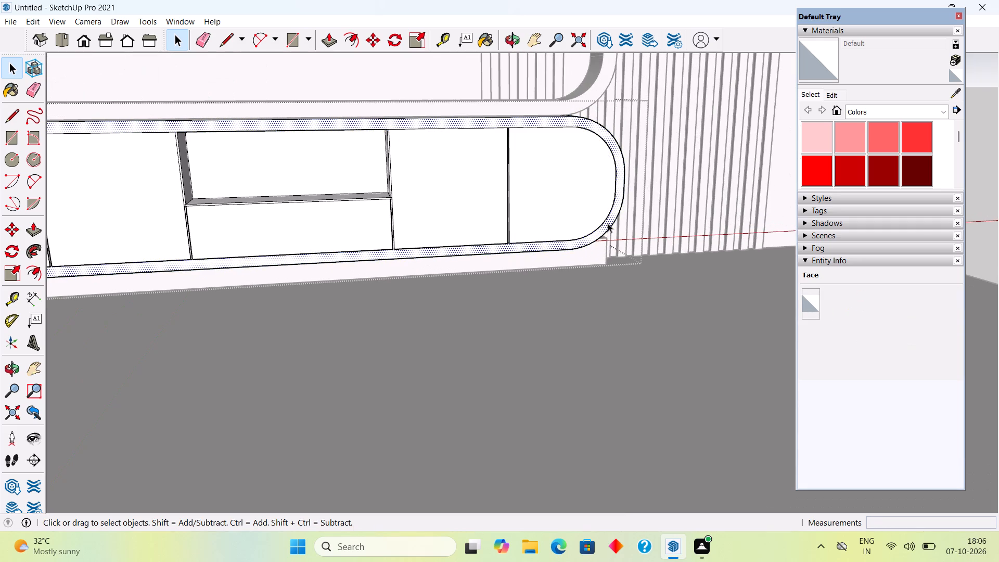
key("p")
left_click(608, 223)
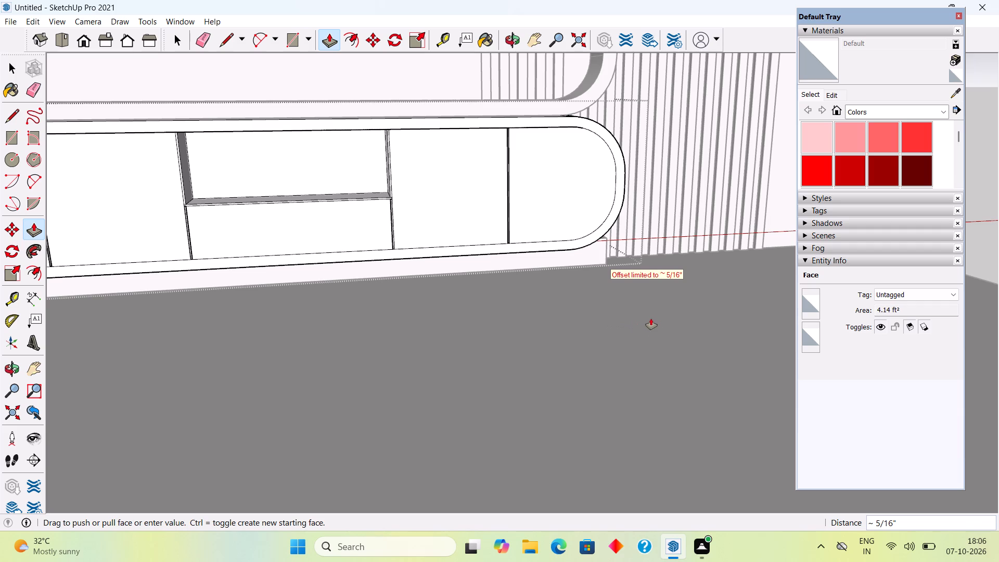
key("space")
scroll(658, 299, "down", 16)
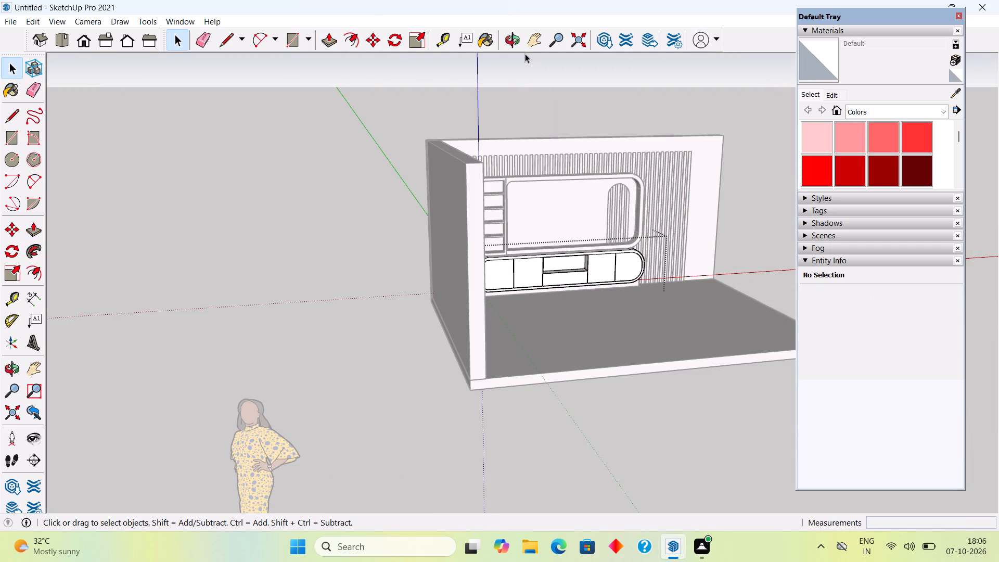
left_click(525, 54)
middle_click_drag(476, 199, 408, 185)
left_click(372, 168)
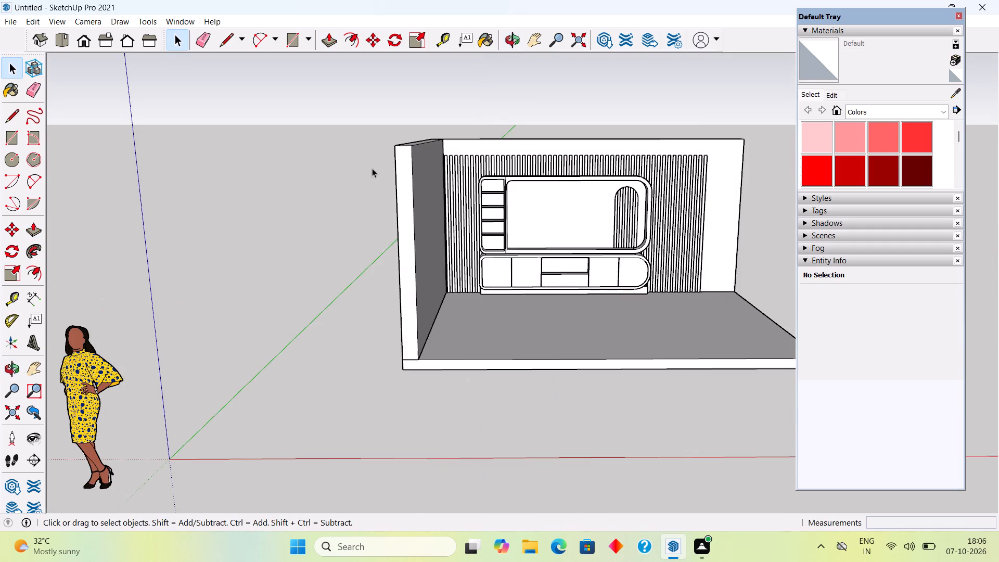
Examine the wall unit, its shelves, lower box and fluted strips within the room from several angles and distances.
scroll(567, 220, "up", 5)
middle_click_drag(521, 223, 543, 245)
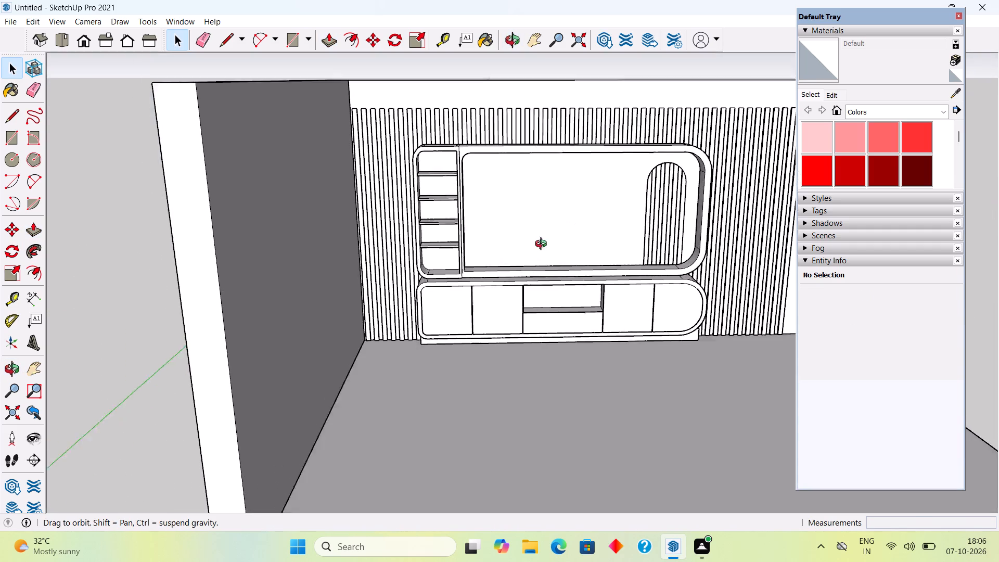
middle_click_drag(543, 245, 553, 247)
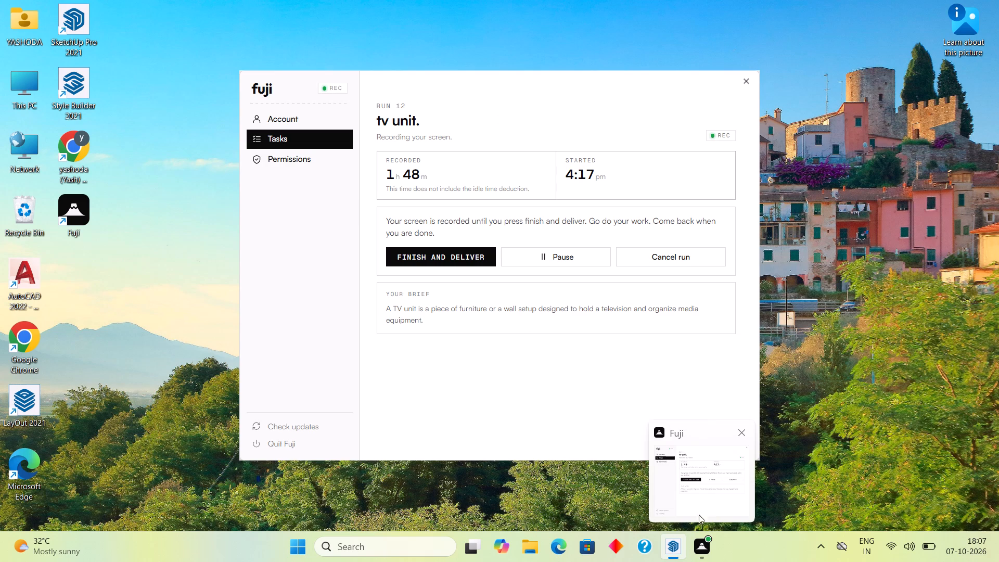
scroll(511, 411, "down", 8)
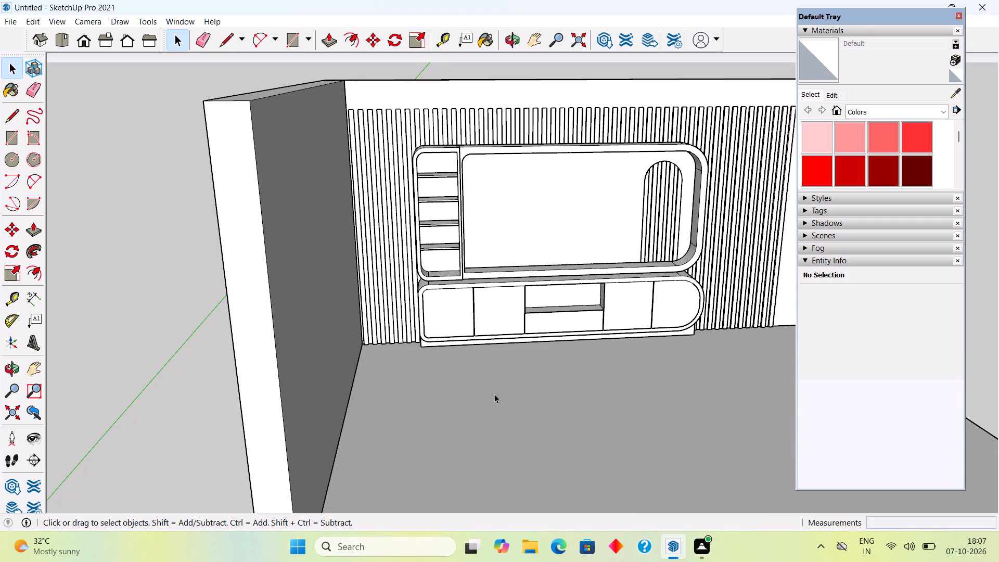
scroll(458, 301, "down", 6)
scroll(457, 252, "down", 5)
scroll(511, 309, "up", 3)
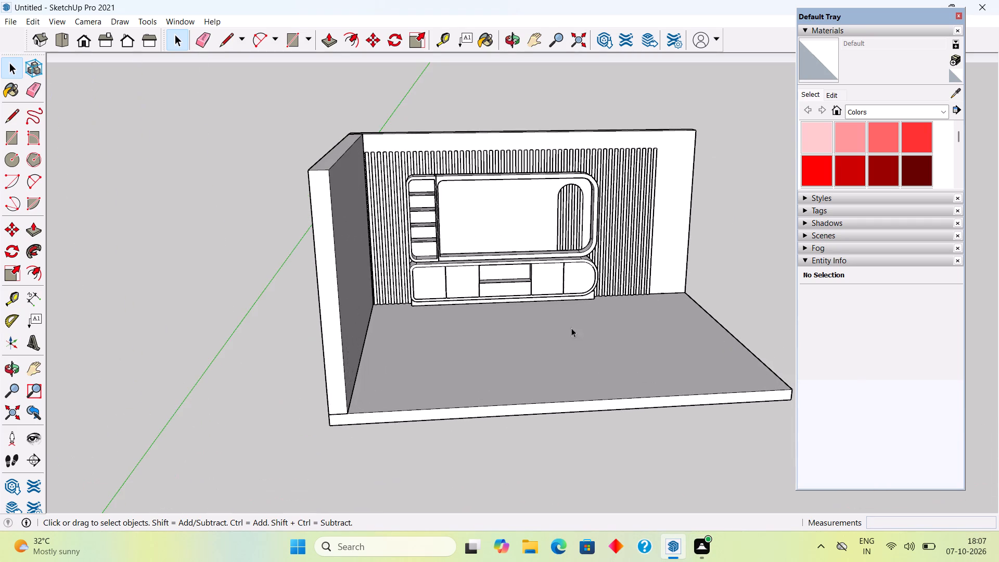
scroll(596, 341, "up", 3)
middle_click_drag(595, 352, 574, 292)
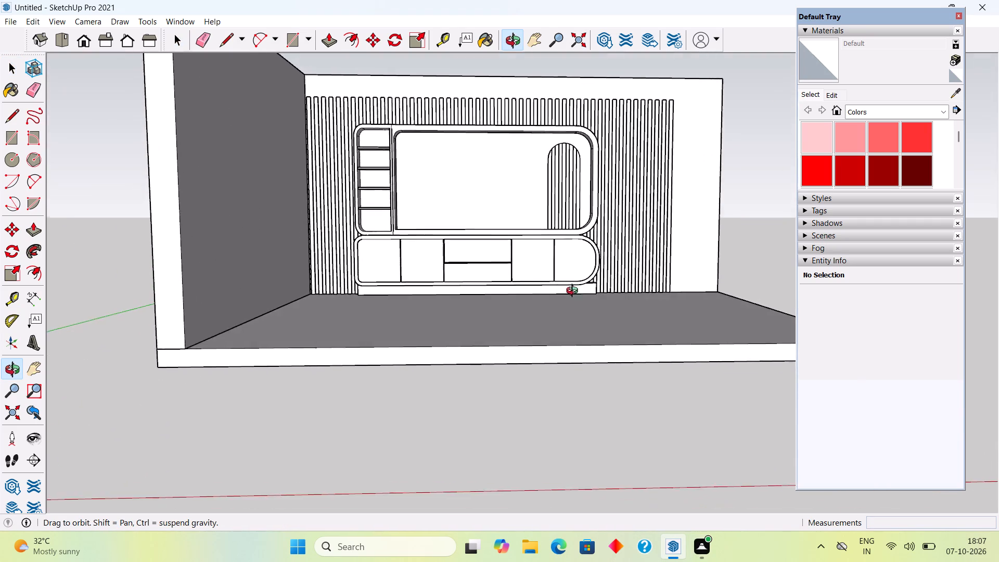
middle_click_drag(574, 292, 576, 430)
scroll(576, 430, "down", 5)
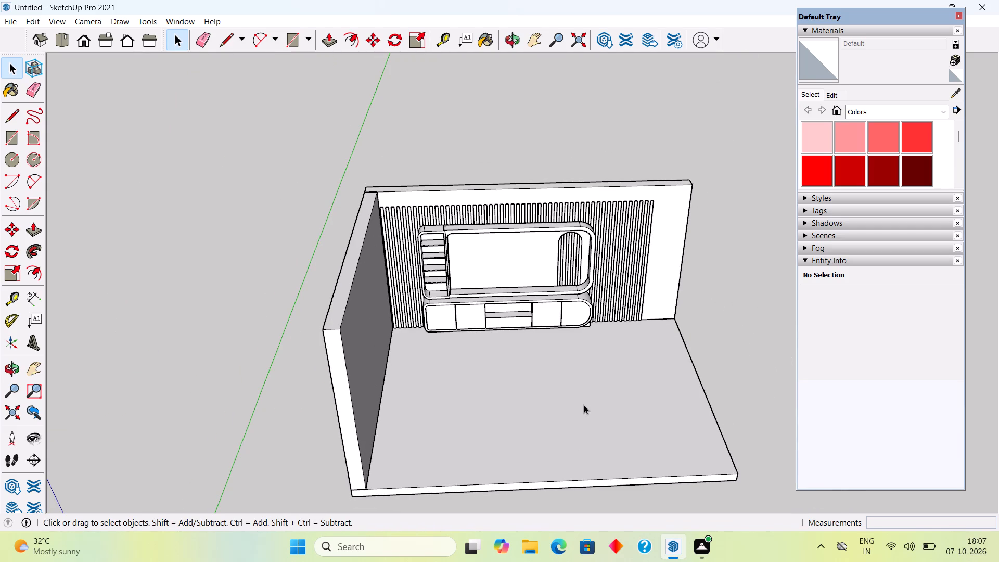
scroll(584, 405, "down", 2)
scroll(610, 397, "up", 2)
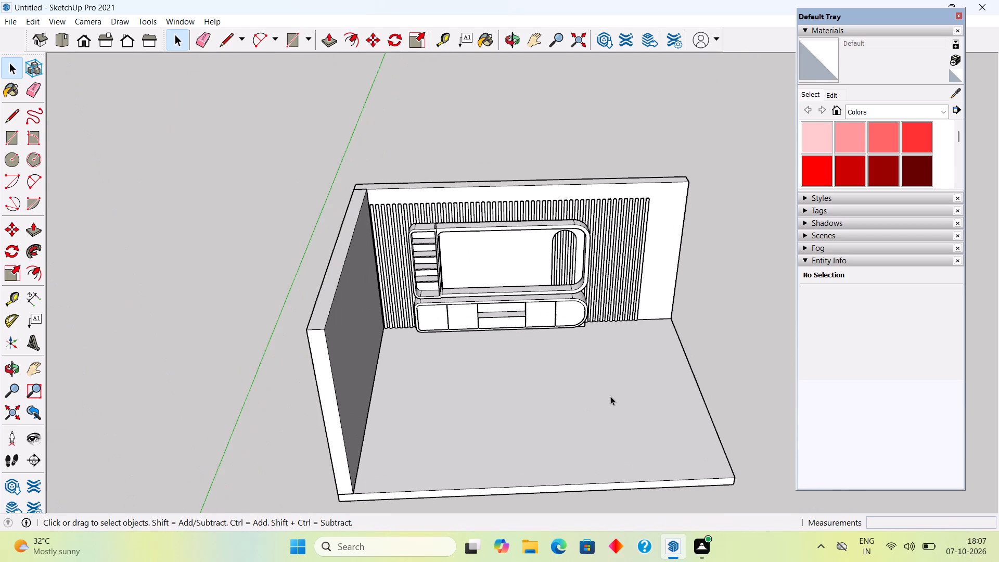
middle_click_drag(610, 396, 601, 261)
scroll(603, 261, "up", 6)
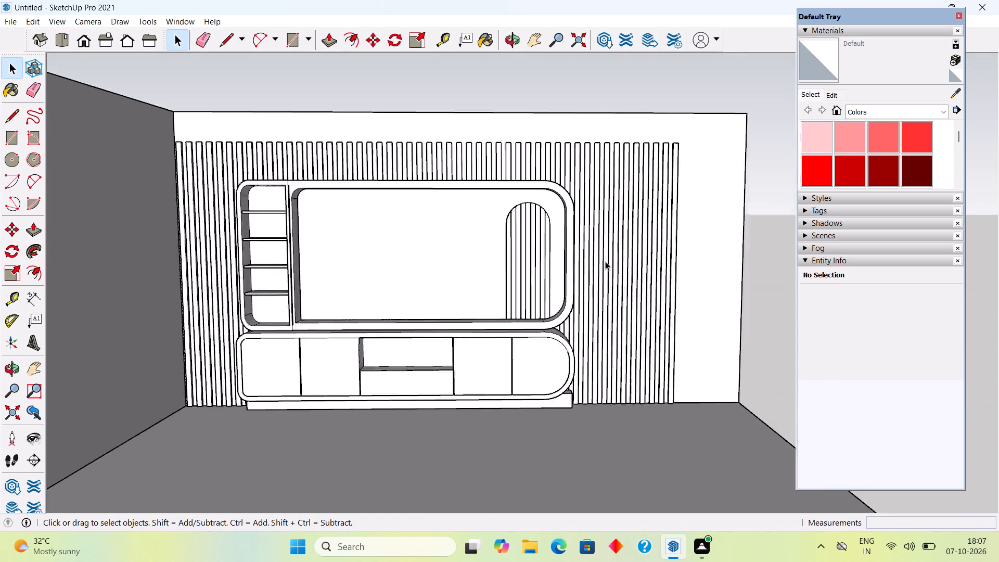
scroll(605, 261, "up", 3)
scroll(600, 273, "down", 4)
middle_click_drag(596, 284, 606, 299)
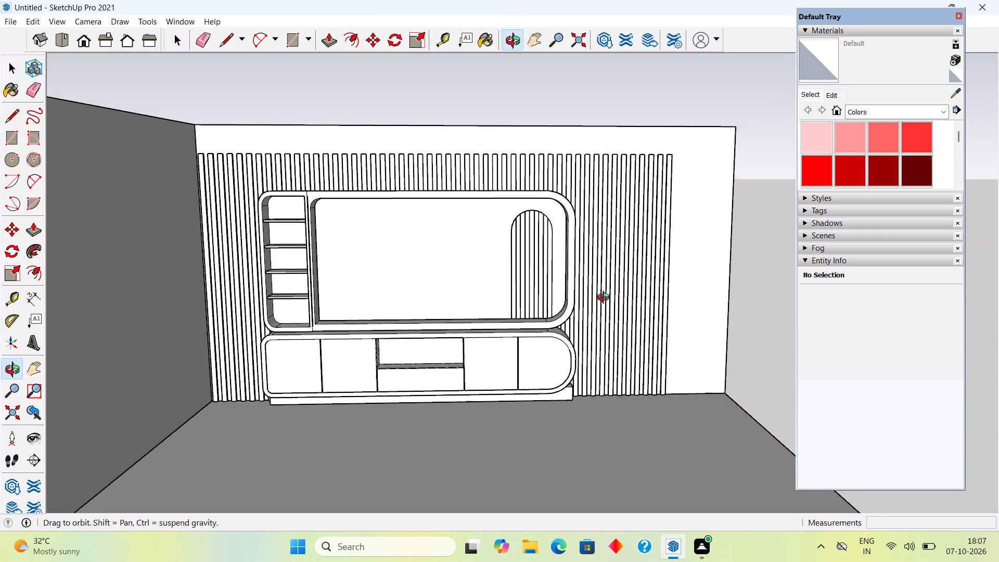
middle_click_drag(606, 299, 593, 298)
scroll(593, 298, "down", 3)
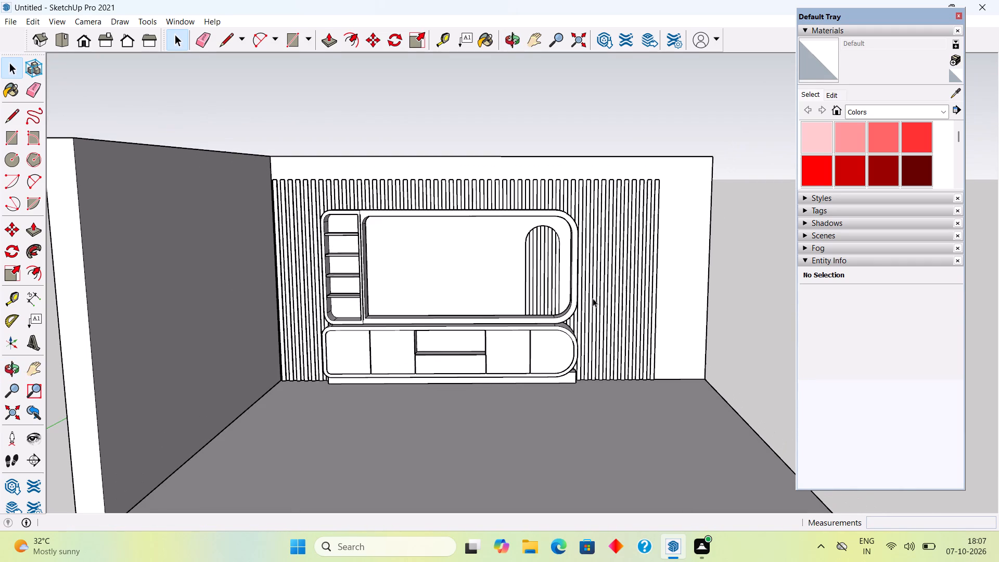
scroll(593, 298, "up", 3)
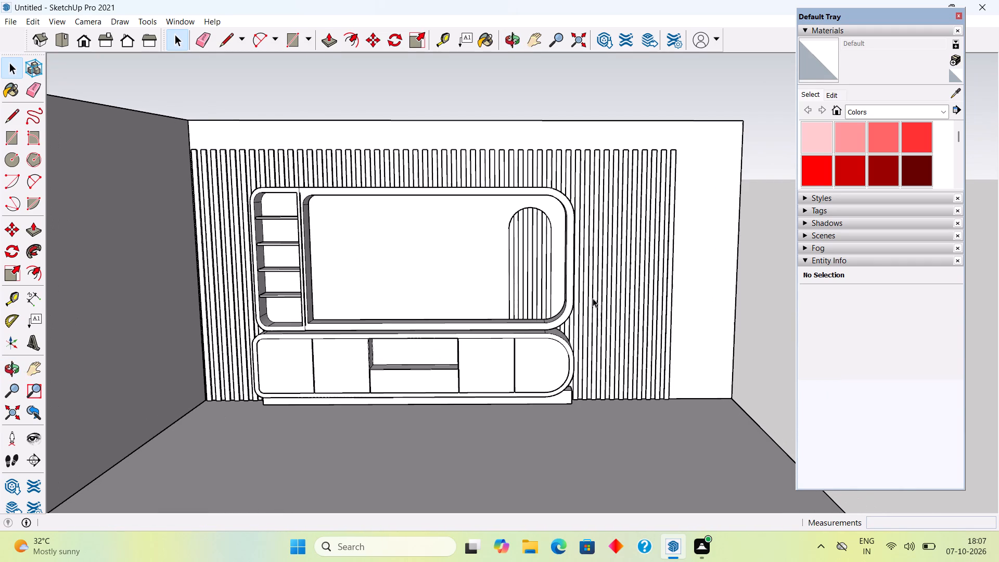